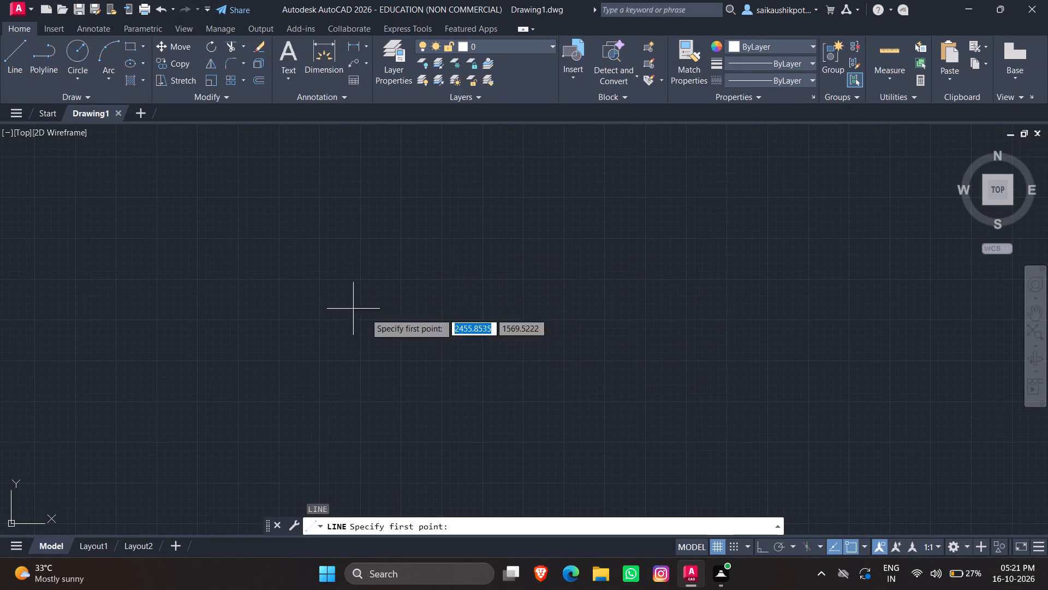
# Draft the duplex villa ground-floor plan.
# Turn on Ortho mode.
pyautogui.press('F8')
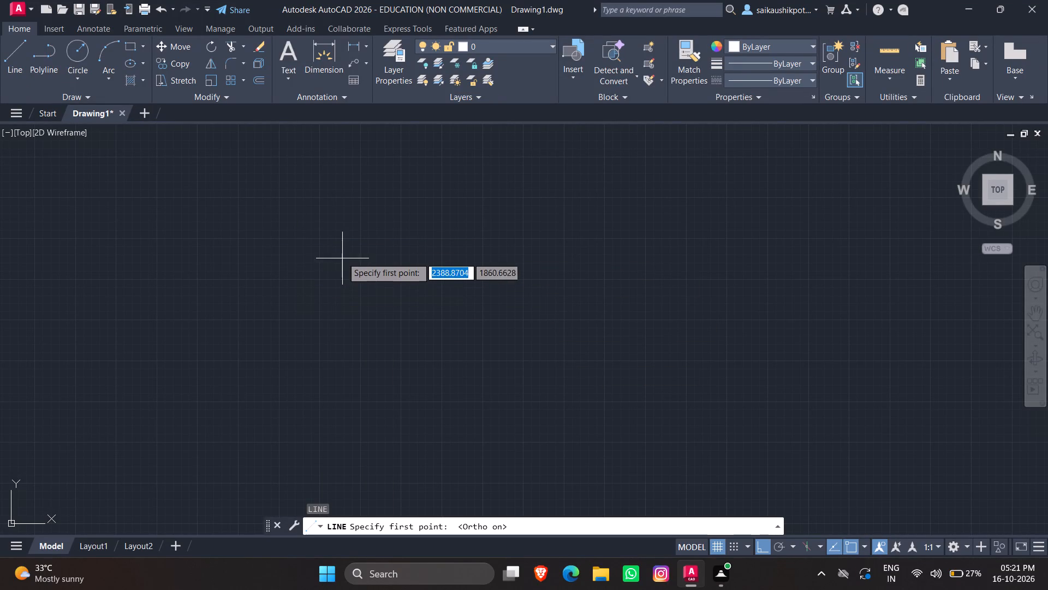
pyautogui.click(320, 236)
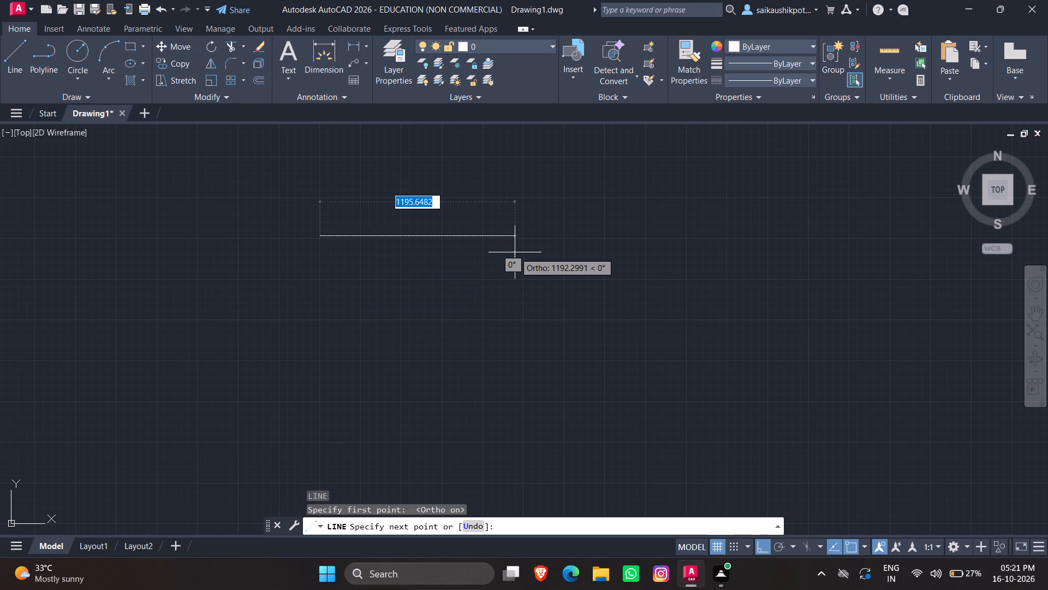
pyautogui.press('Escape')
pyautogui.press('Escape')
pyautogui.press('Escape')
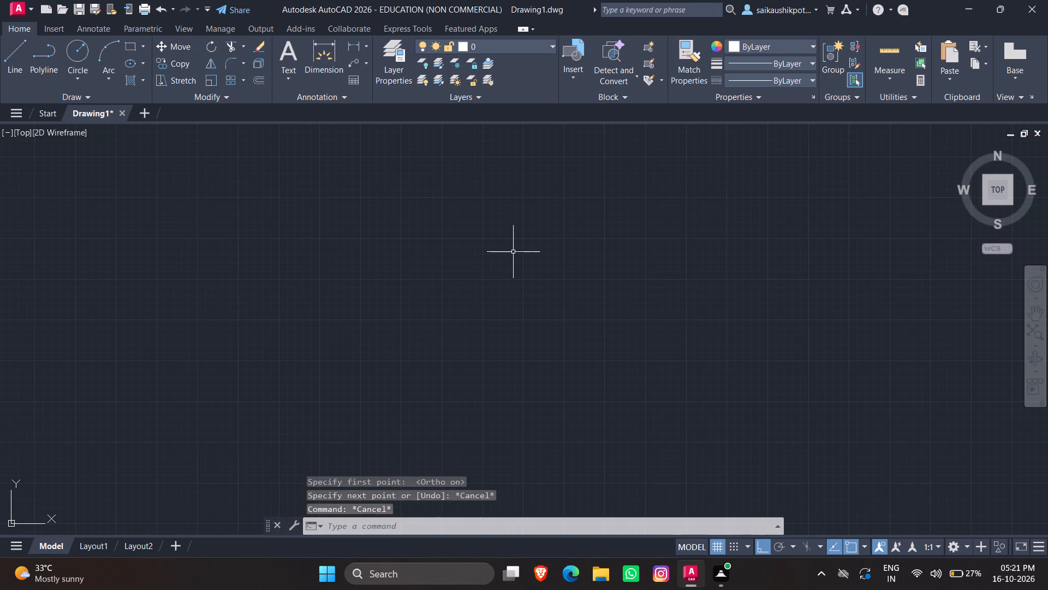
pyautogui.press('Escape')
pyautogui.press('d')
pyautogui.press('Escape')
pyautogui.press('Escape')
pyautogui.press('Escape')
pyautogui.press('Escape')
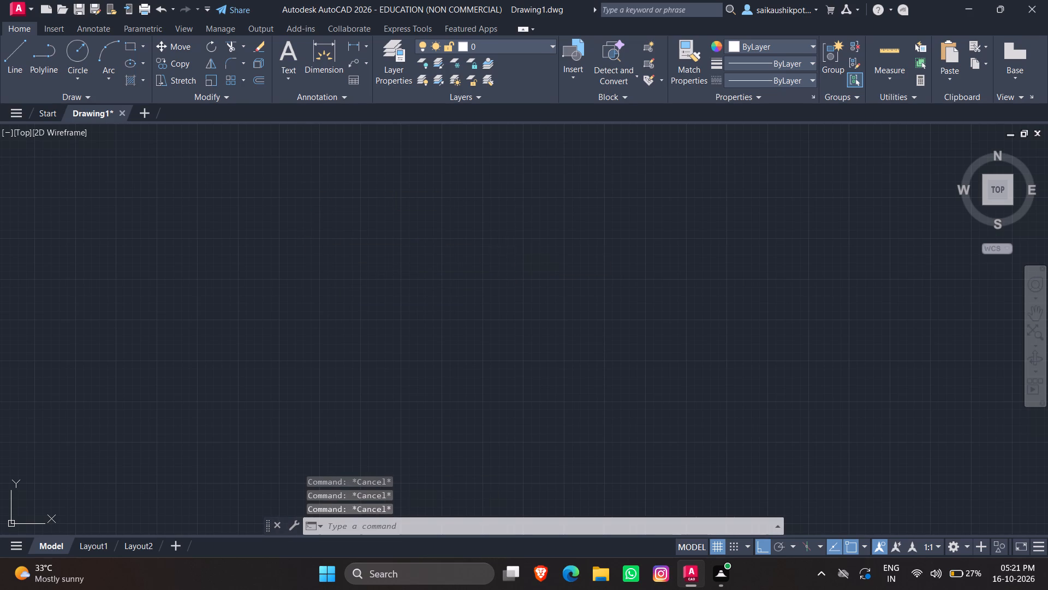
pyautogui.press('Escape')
# Configure the drawing units to Engineering length type with Inches as the insertion scale.
pyautogui.write('un')
pyautogui.press('Return')
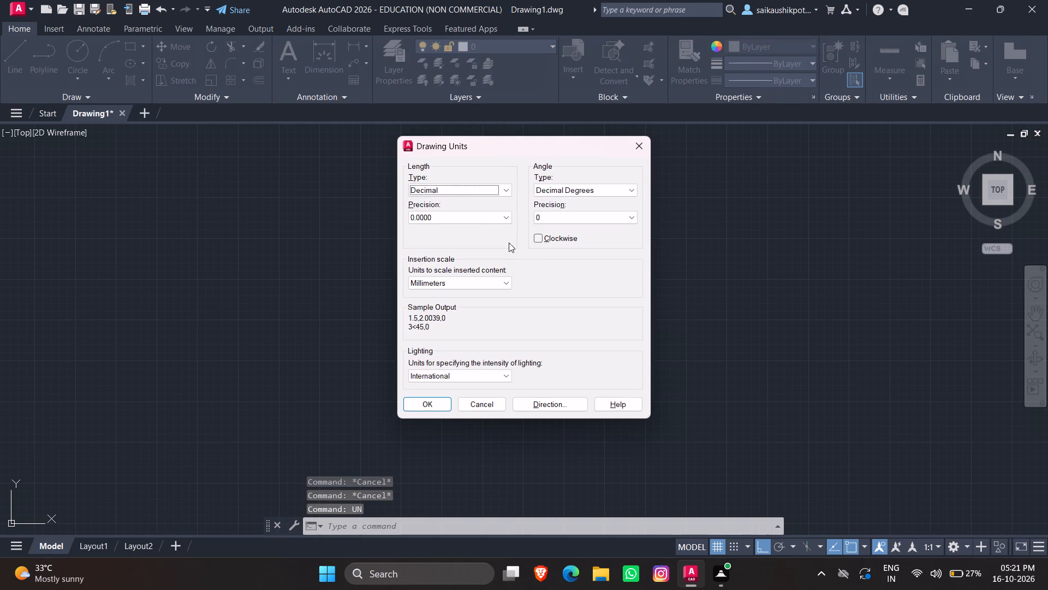
pyautogui.click(467, 184)
pyautogui.click(452, 220)
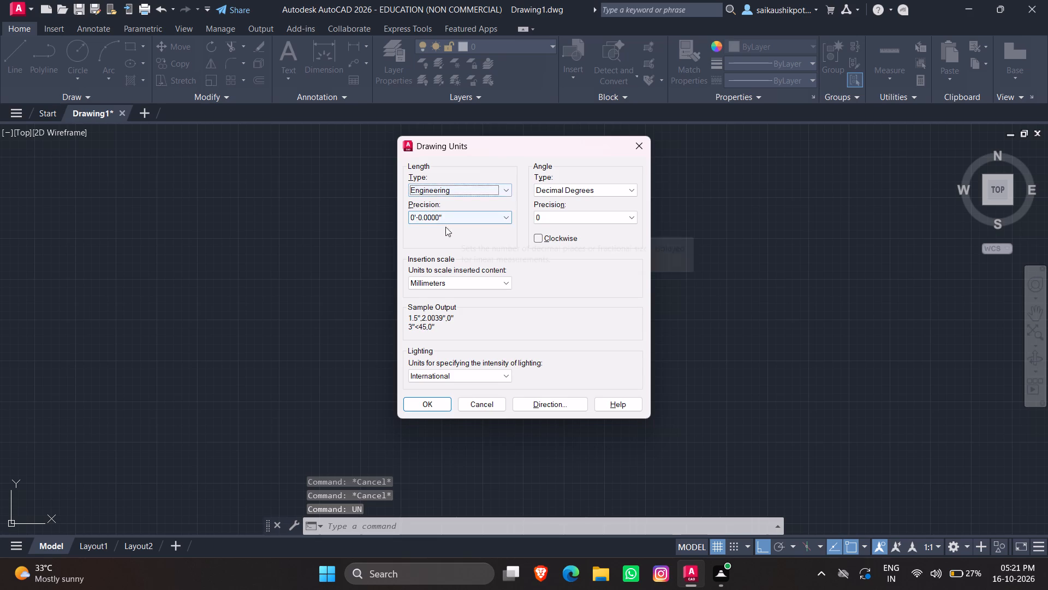
pyautogui.click(435, 279)
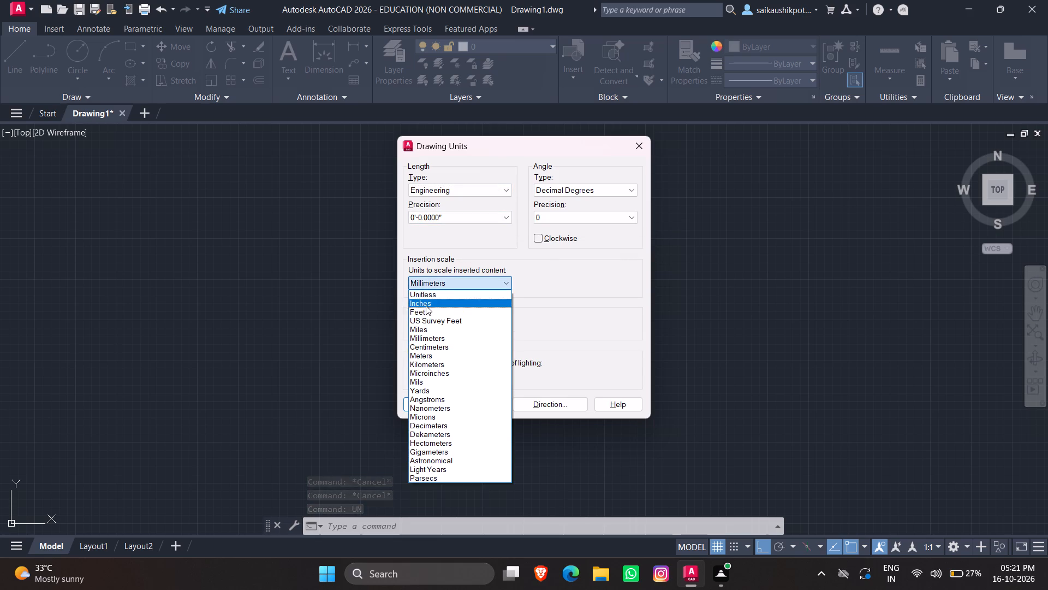
pyautogui.click(426, 305)
pyautogui.click(428, 406)
pyautogui.press('Escape')
pyautogui.press('Escape')
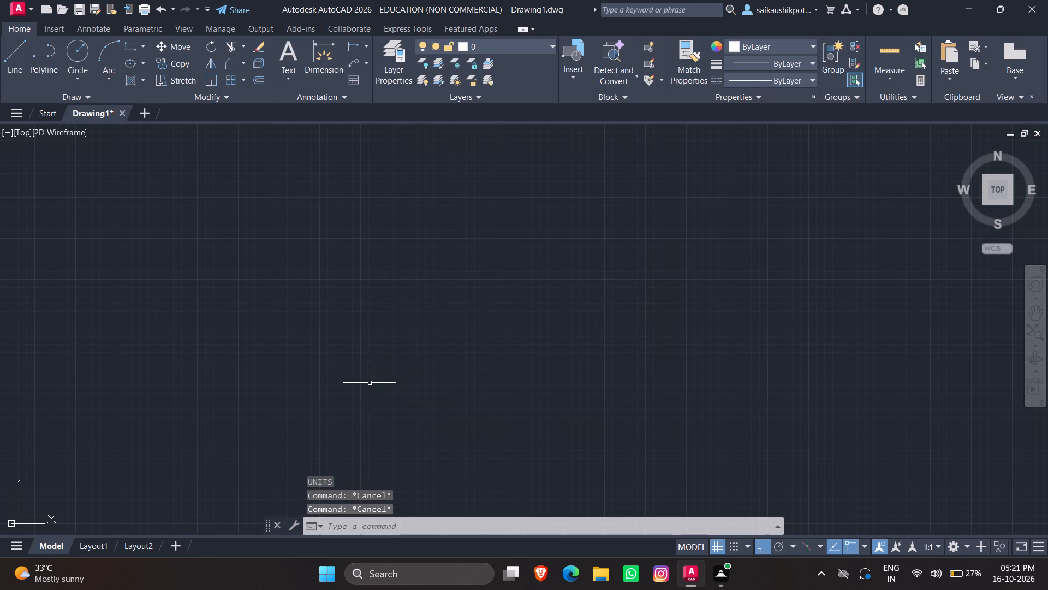
# Set the model space limits from 0,0 to 100,100.
pyautogui.write('lim')
pyautogui.press('Return')
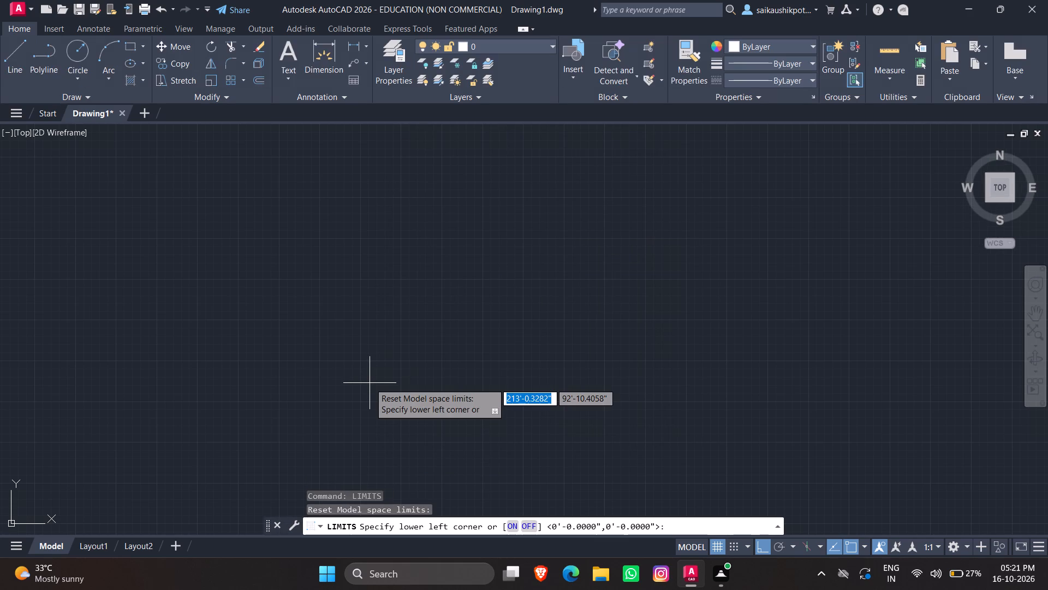
pyautogui.write('0,')
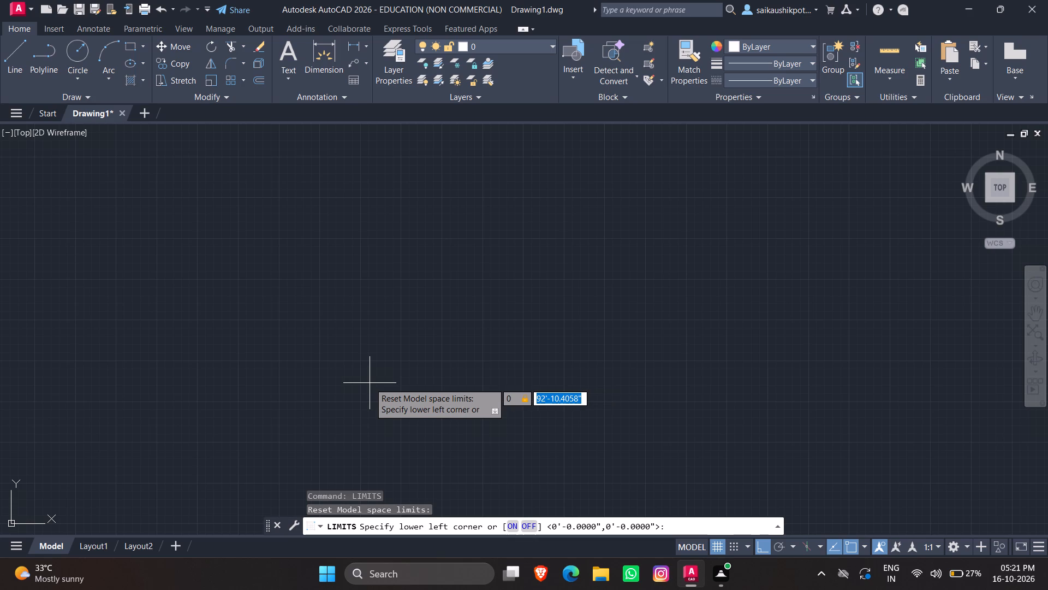
pyautogui.press('0')
pyautogui.press('Return')
pyautogui.write('100,')
pyautogui.write('100')
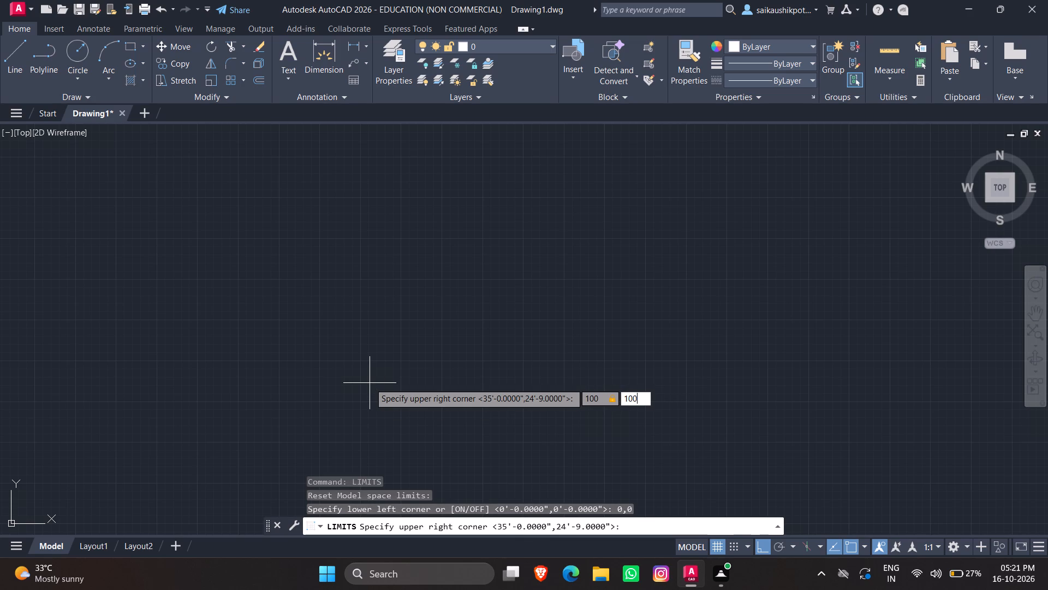
pyautogui.press('Return')
pyautogui.press('Escape')
pyautogui.press('Escape')
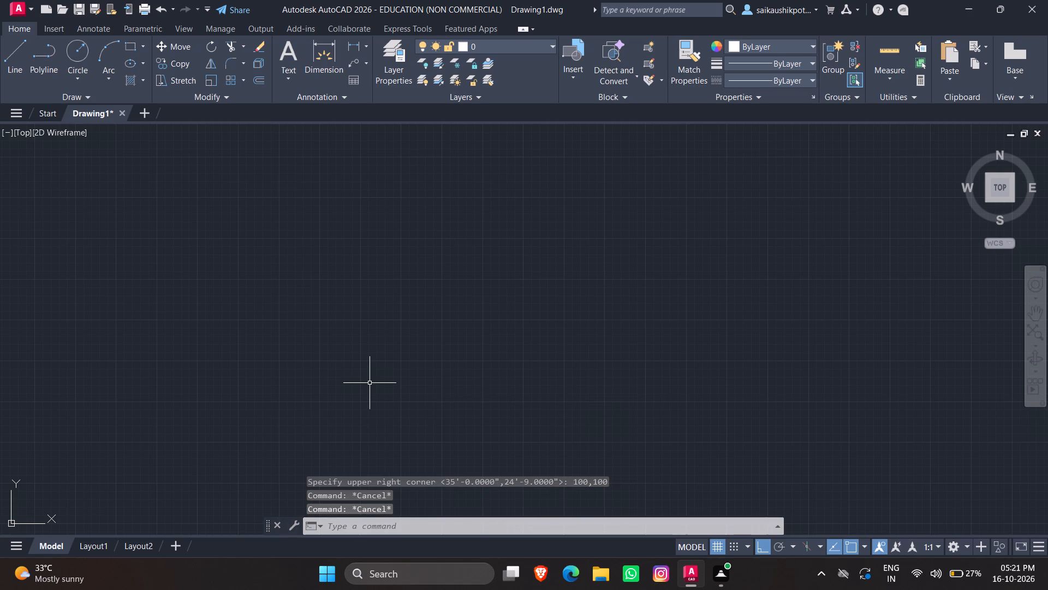
# Modify the ISO-25 dimension style so its primary linear units use the Engineering format.
pyautogui.write('dimsr')
pyautogui.press('BackSpace')
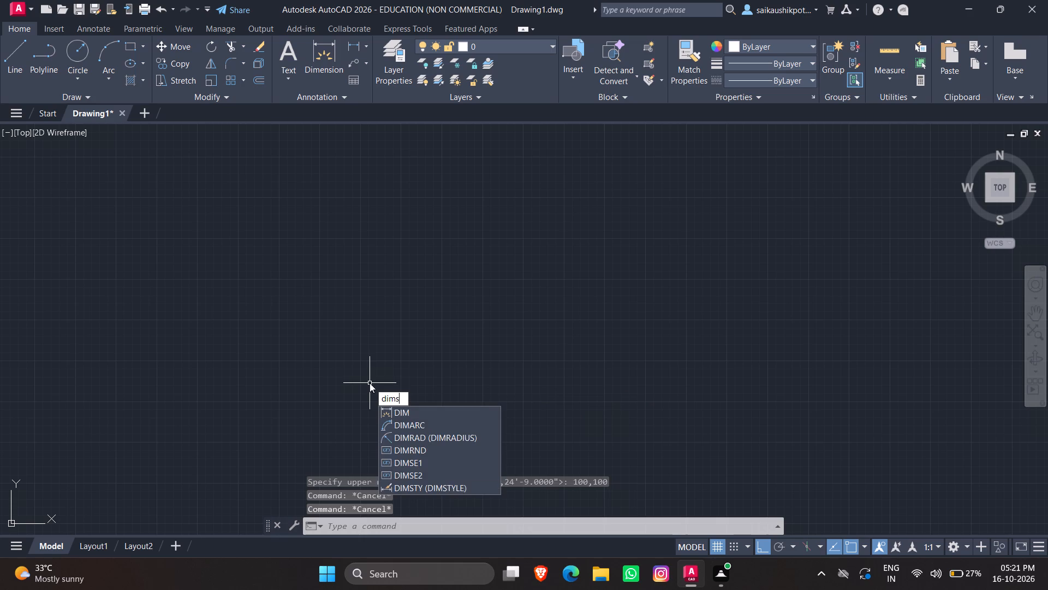
pyautogui.write('ty')
pyautogui.press('Return')
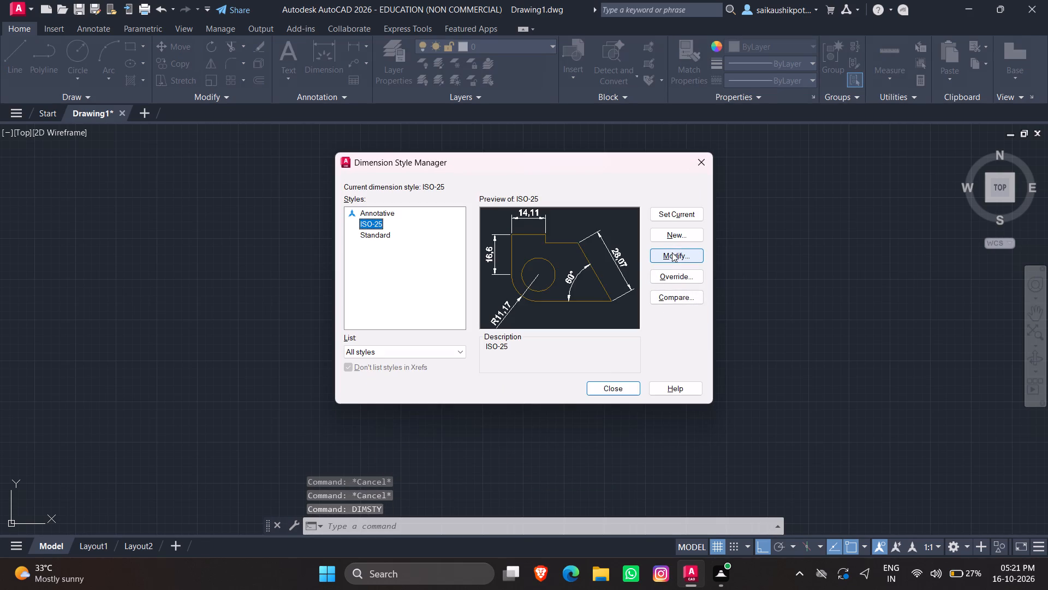
pyautogui.click(672, 252)
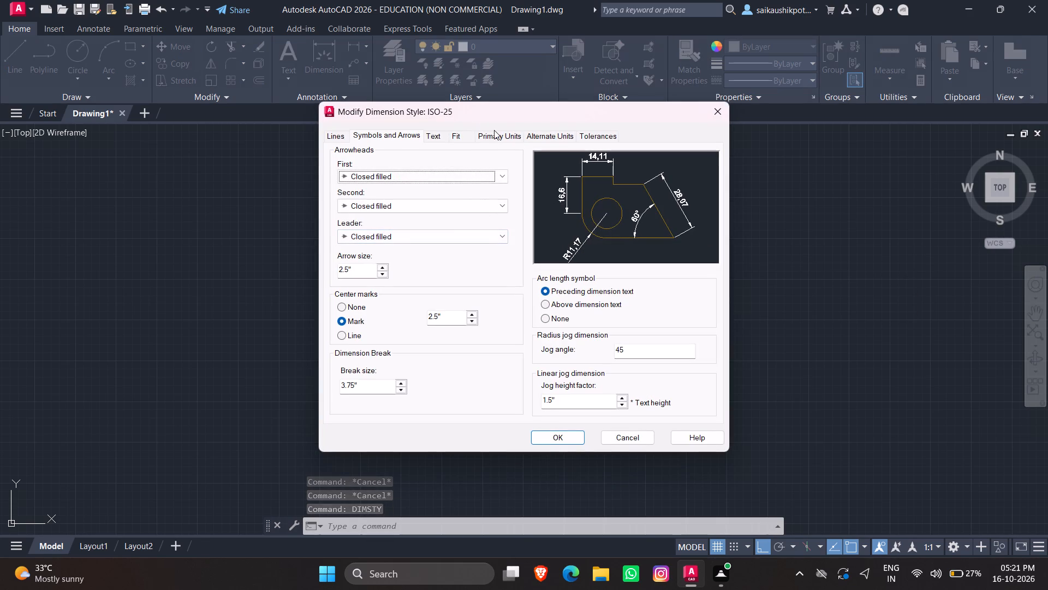
pyautogui.click(494, 130)
pyautogui.click(494, 134)
pyautogui.click(465, 160)
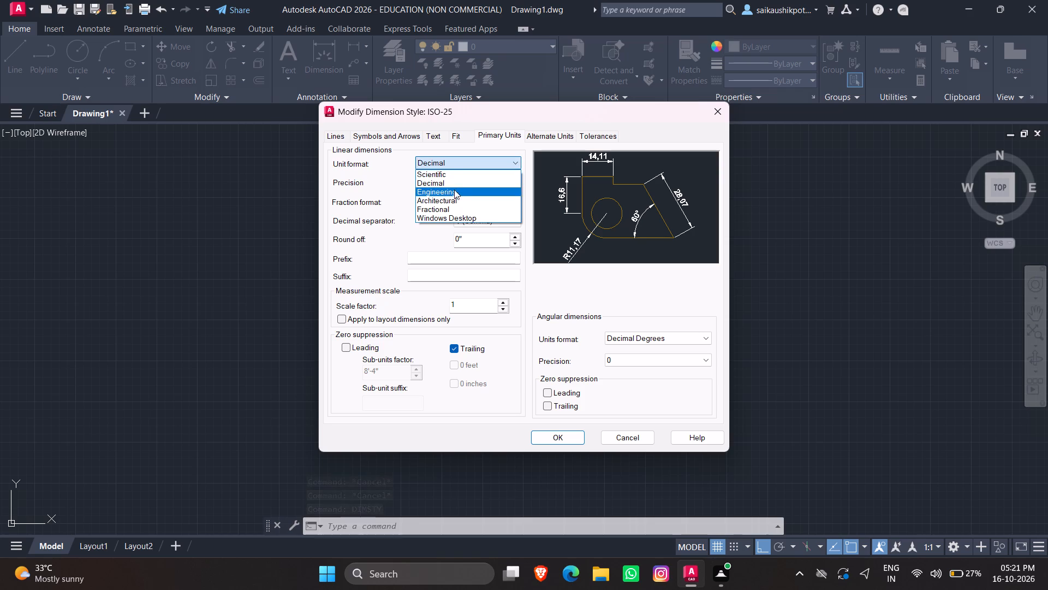
pyautogui.click(448, 192)
# Set the ISO-25 dimension style's text height to 1' and its arrow size to 1'.
pyautogui.click(434, 137)
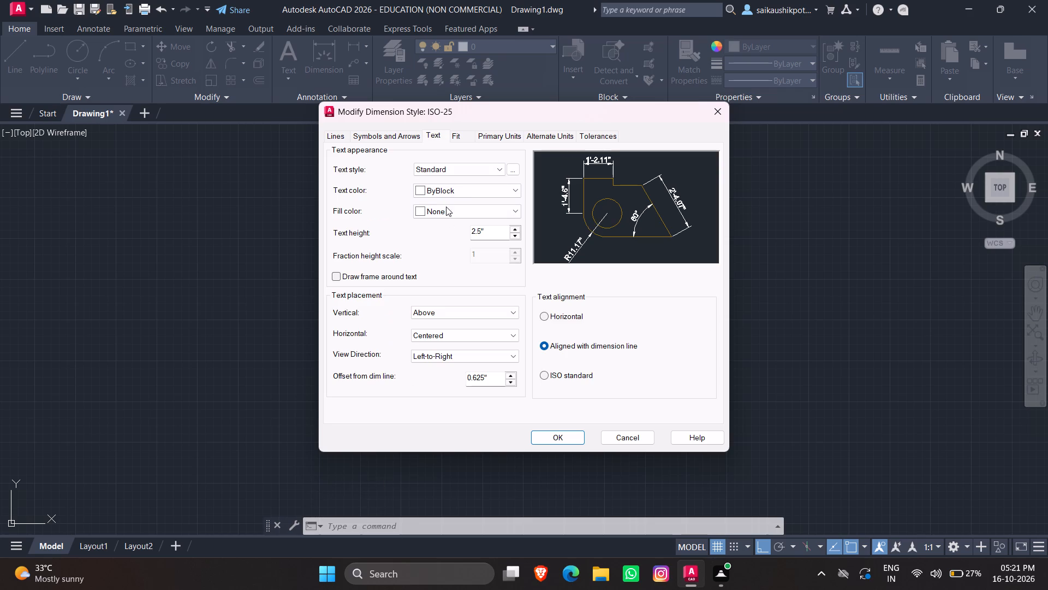
pyautogui.moveTo(491, 236); pyautogui.dragTo(420, 222)
pyautogui.write("1'")
pyautogui.press('Return')
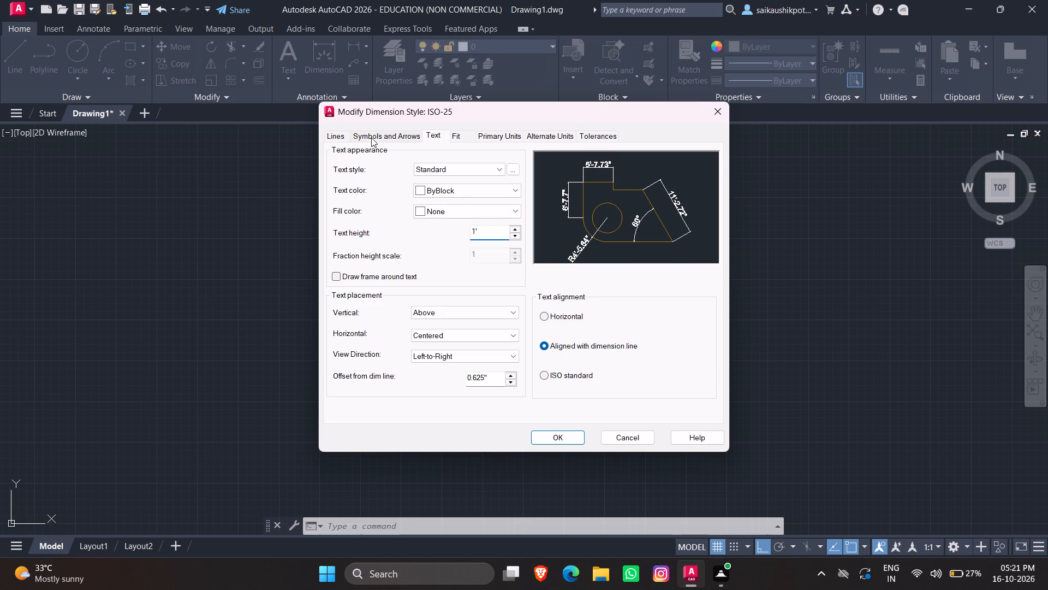
pyautogui.click(370, 132)
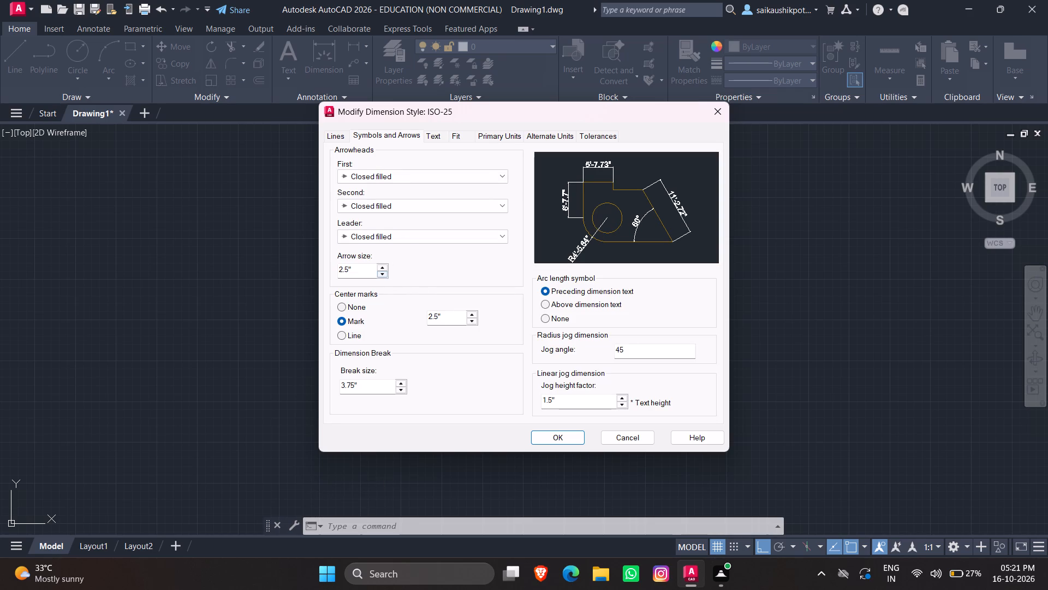
pyautogui.moveTo(357, 267); pyautogui.dragTo(308, 267)
pyautogui.write("1'")
pyautogui.press('Return')
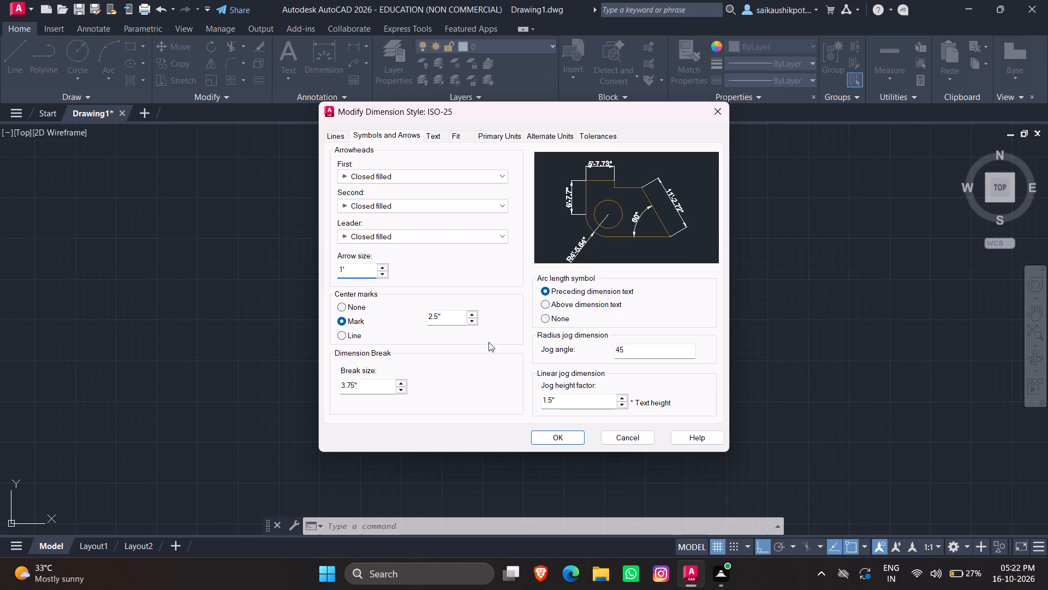
pyautogui.click(549, 439)
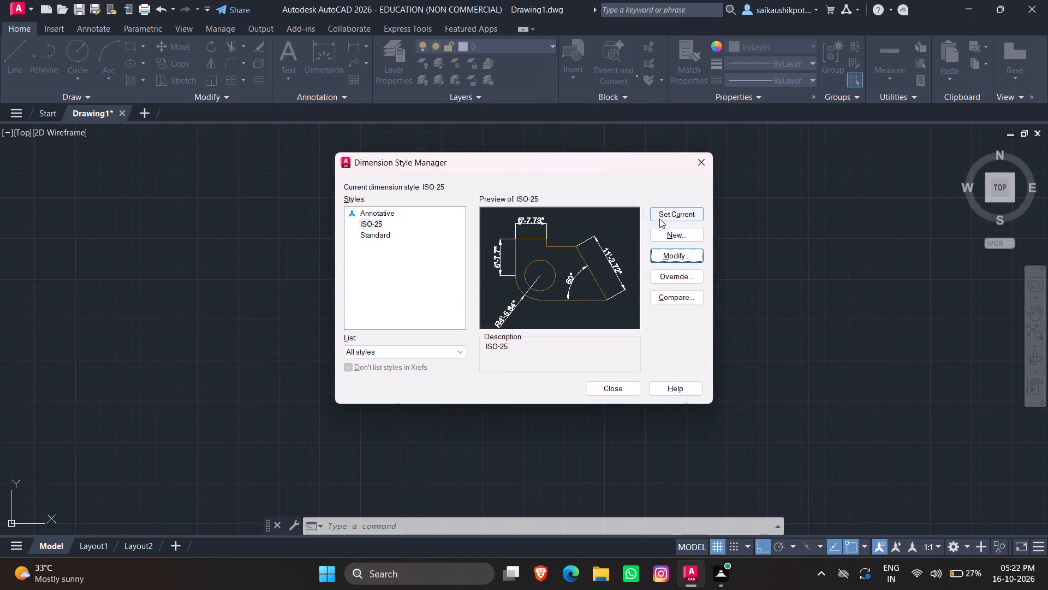
# Set ISO-25 as the current dimension style and close the Dimension Style Manager.
pyautogui.click(659, 217)
pyautogui.click(706, 158)
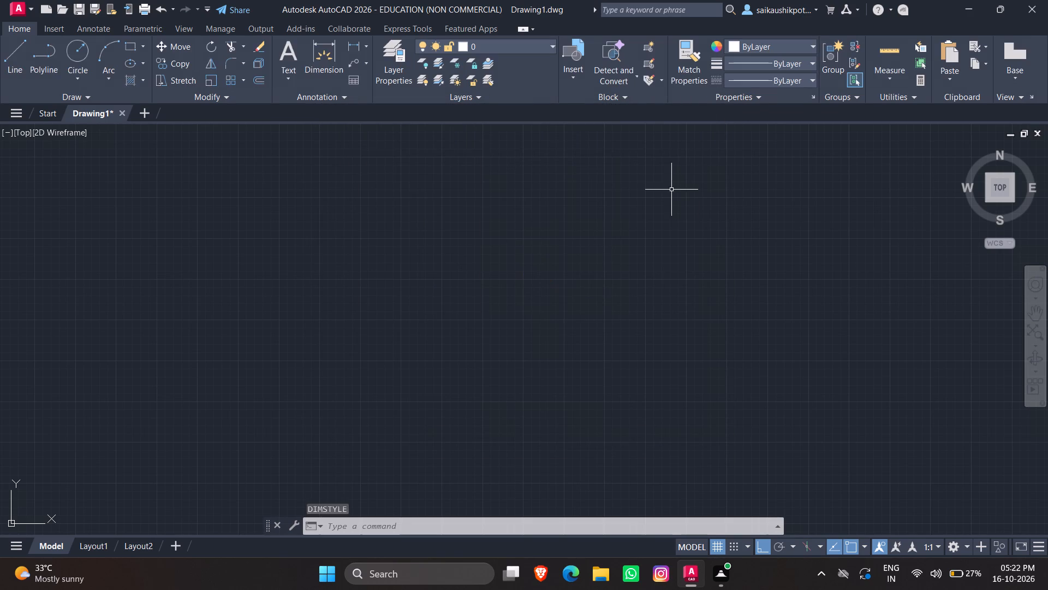
pyautogui.press('Escape')
pyautogui.press('Escape')
pyautogui.press('Escape')
pyautogui.press('Escape')
pyautogui.press('Escape')
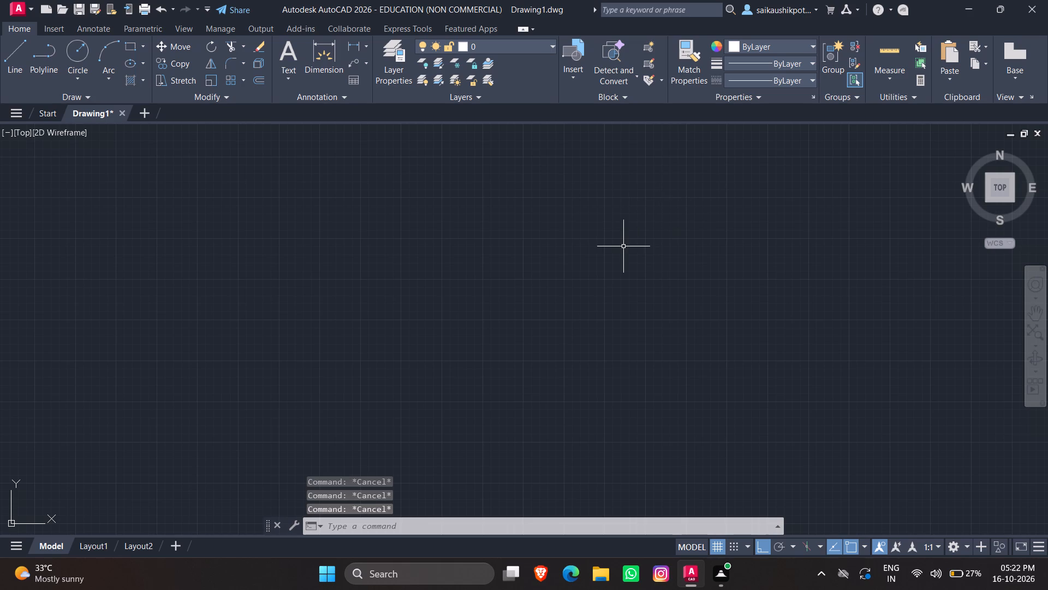
# Draw a 15' horizontal line in the upper part of the drawing area with Ortho on.
pyautogui.press('l')
pyautogui.press('Return')
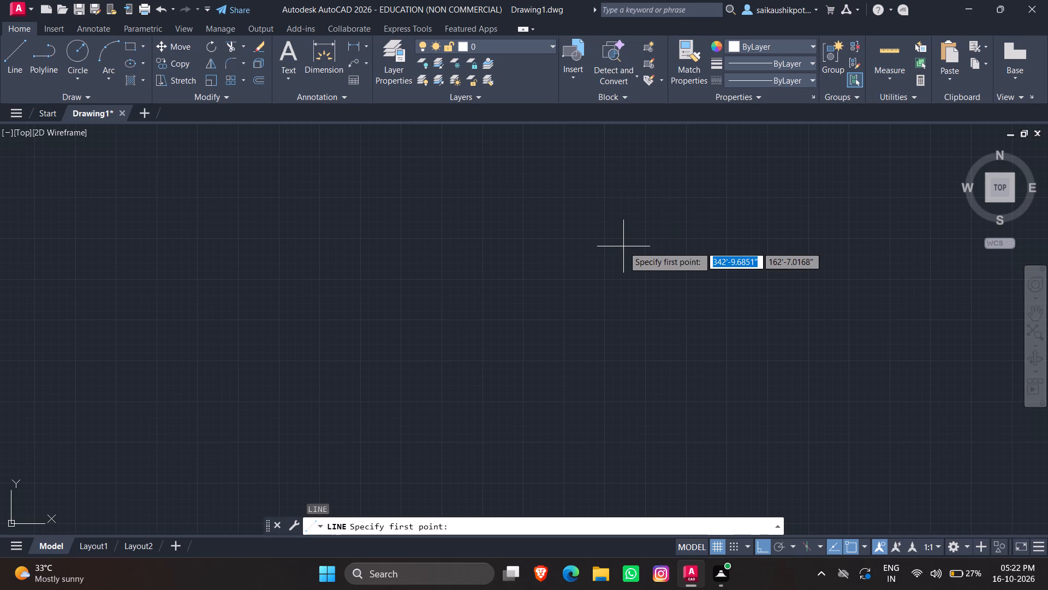
pyautogui.press('F8')
pyautogui.press('F8')
pyautogui.scroll(1, 623, 246)
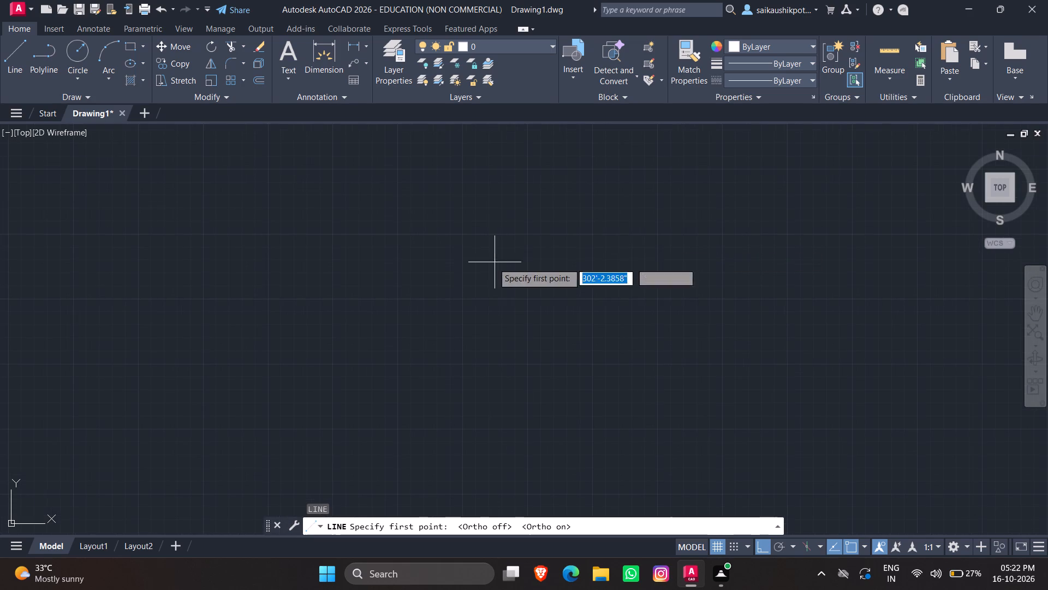
pyautogui.click(332, 233)
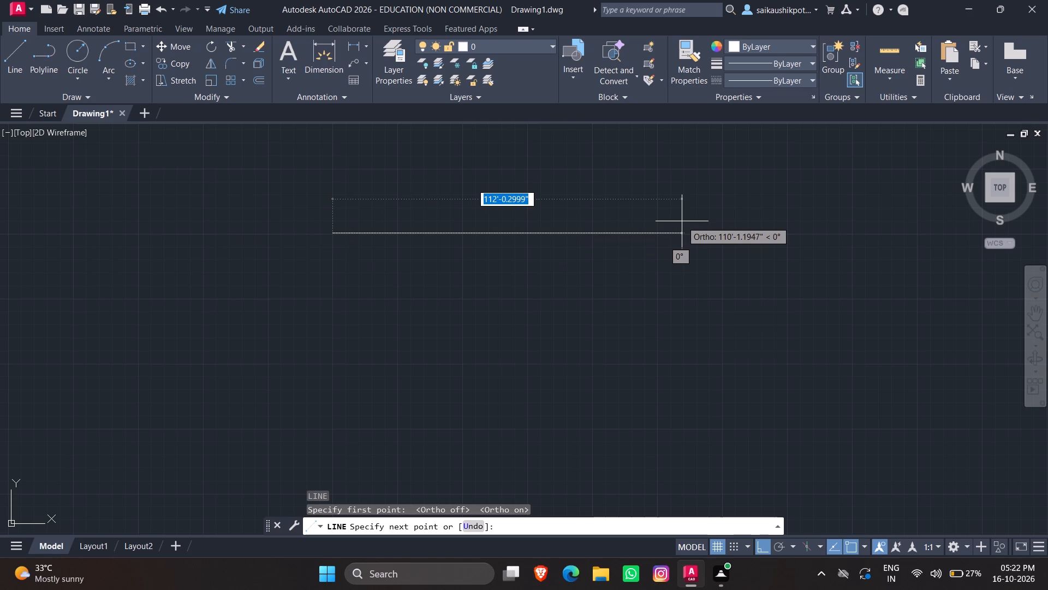
pyautogui.write("15'")
pyautogui.press('Return')
pyautogui.press('Escape')
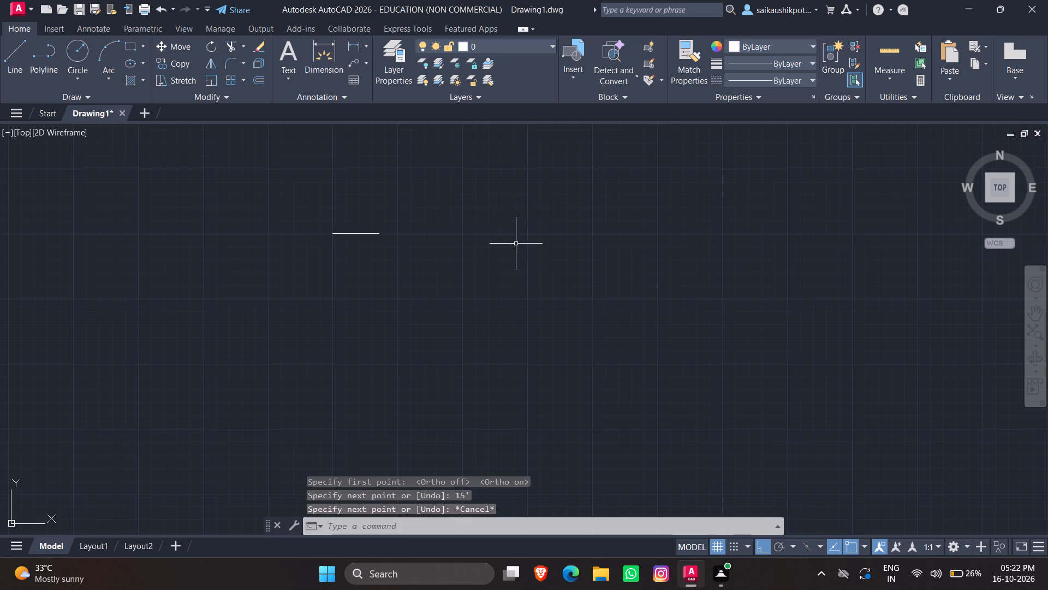
# Draw a 13' vertical line downward from the left end of the 15' horizontal line.
pyautogui.scroll(-1, 686, 475)
pyautogui.scroll(4, 477, 328)
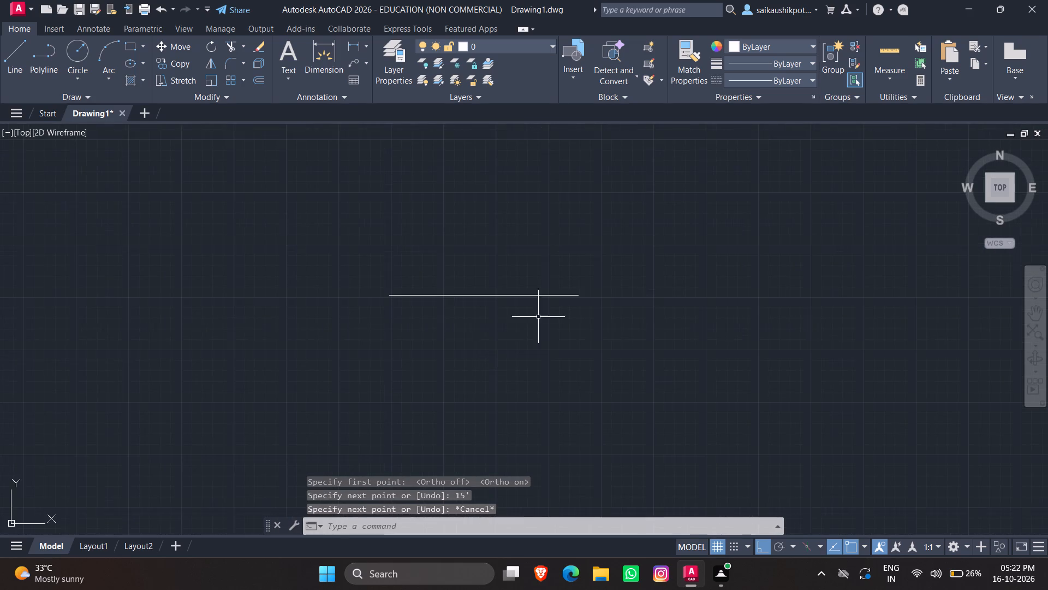
pyautogui.scroll(-1, 617, 291)
pyautogui.scroll(2, 539, 365)
pyautogui.scroll(-1, 467, 304)
pyautogui.scroll(2, 433, 237)
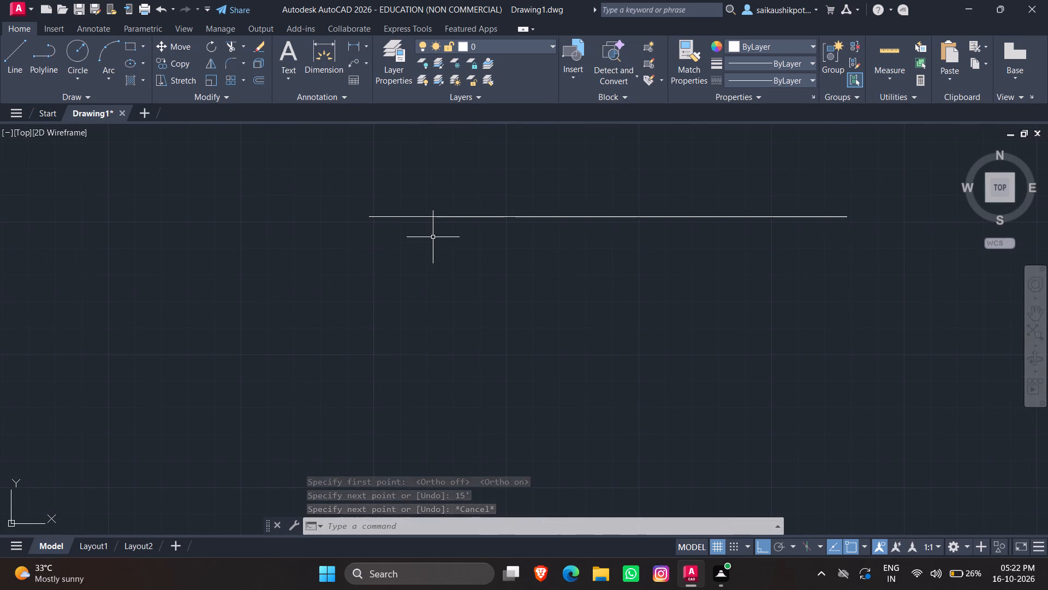
pyautogui.press('Escape')
pyautogui.press('Escape')
pyautogui.press('Escape')
pyautogui.scroll(-1, 446, 264)
pyautogui.press('Escape')
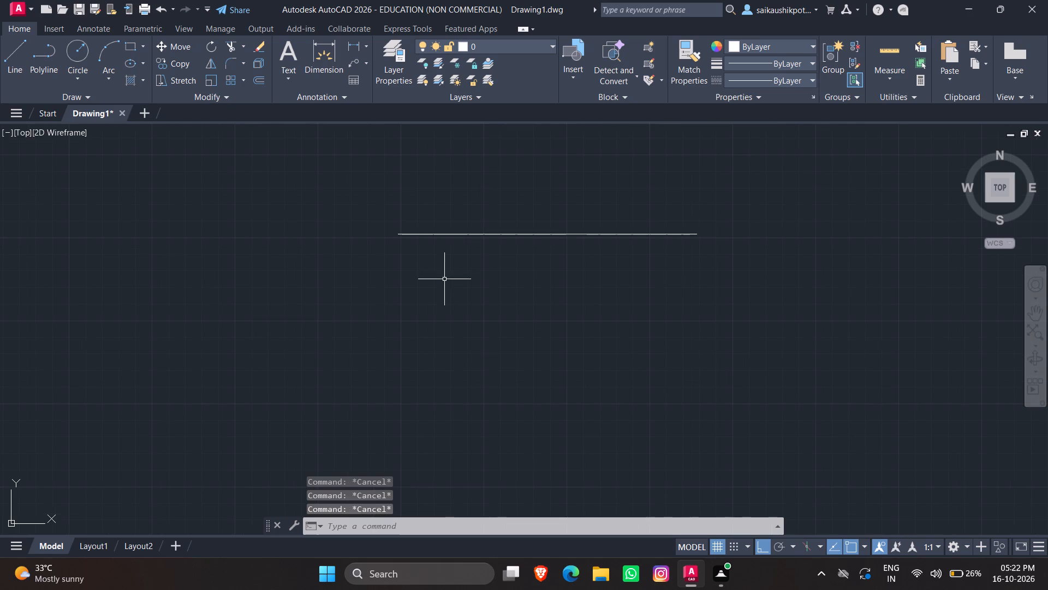
pyautogui.press('Escape')
pyautogui.press('Escape')
pyautogui.press('l')
pyautogui.press('Return')
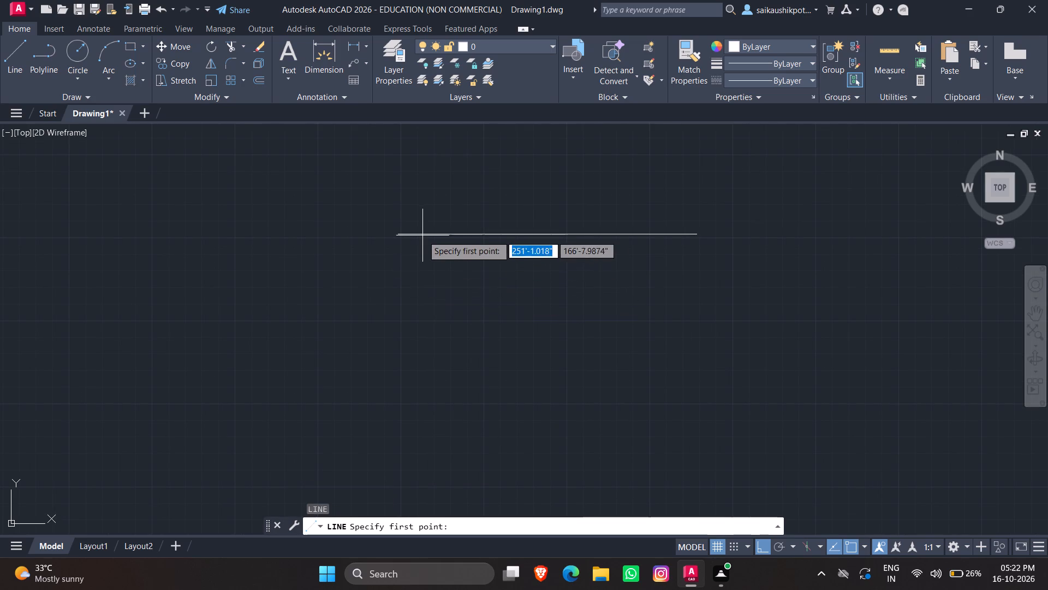
pyautogui.click(394, 237)
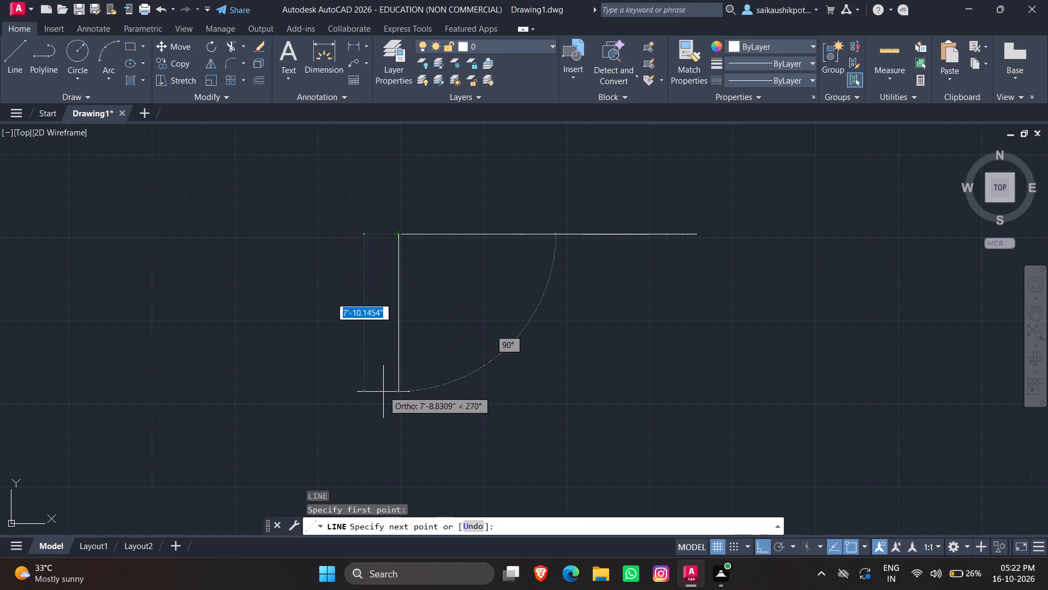
pyautogui.write('12')
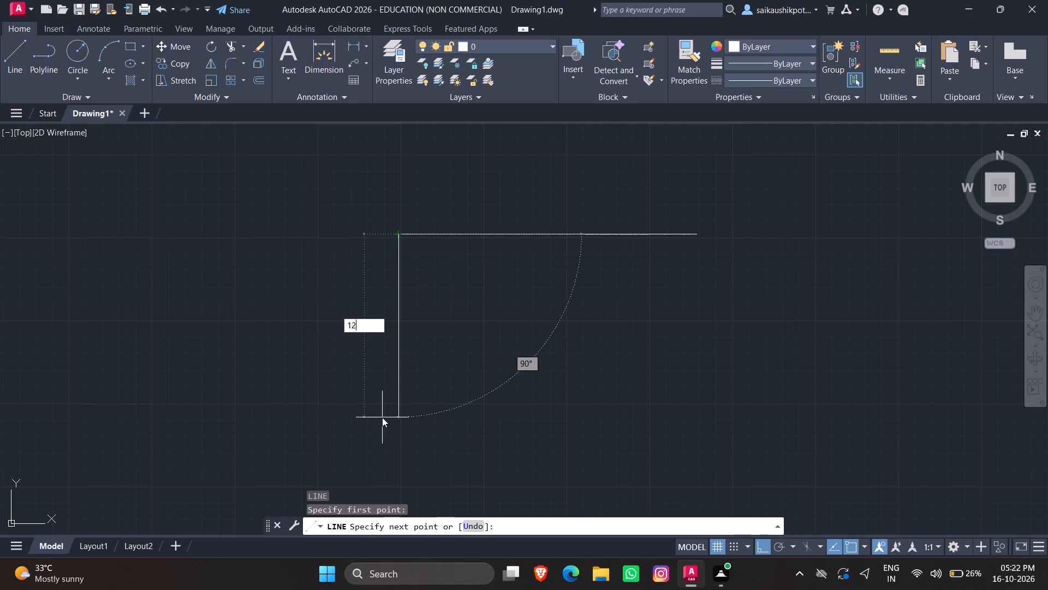
pyautogui.write("3'")
pyautogui.press('BackSpace')
pyautogui.press('BackSpace')
pyautogui.press('BackSpace')
pyautogui.write("3'")
pyautogui.press('Return')
pyautogui.scroll(-2, 435, 353)
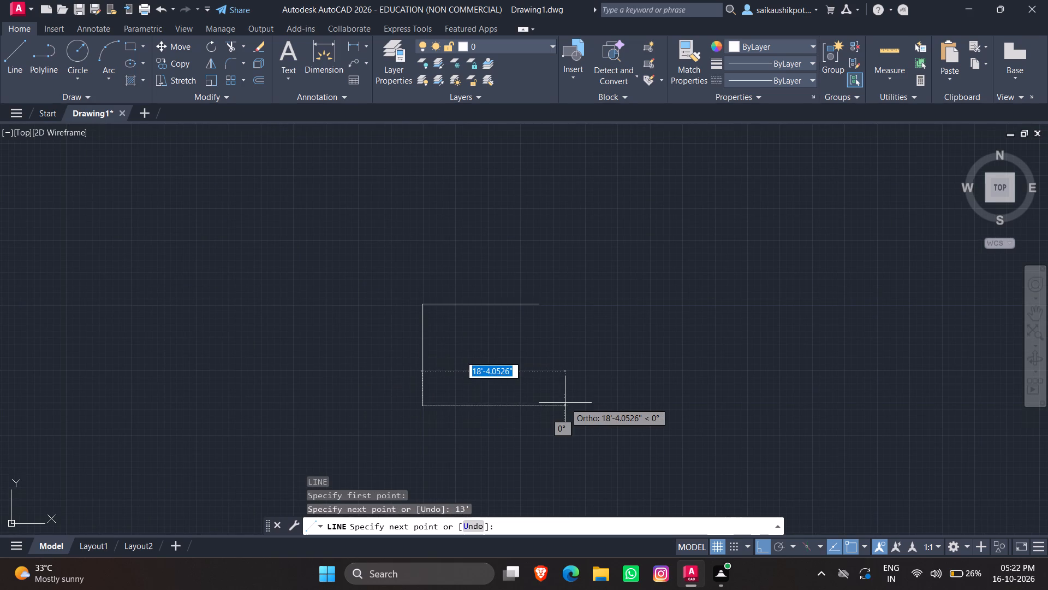
# Complete the 15' by 13' rectangle with a 15' bottom line and a vertical line up to the top line's open end.
pyautogui.write("15'")
pyautogui.press('Return')
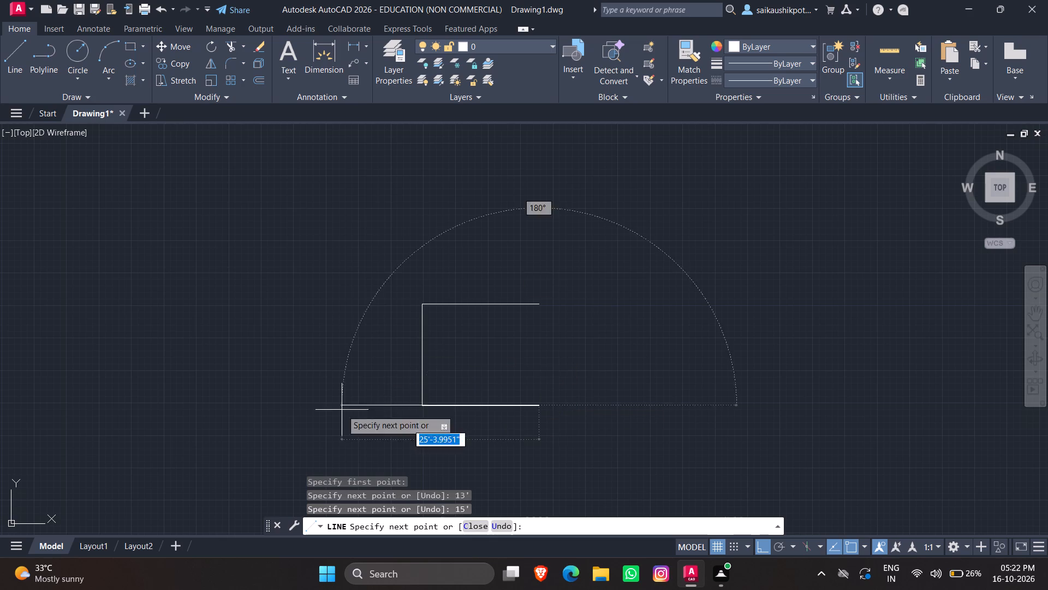
pyautogui.click(543, 300)
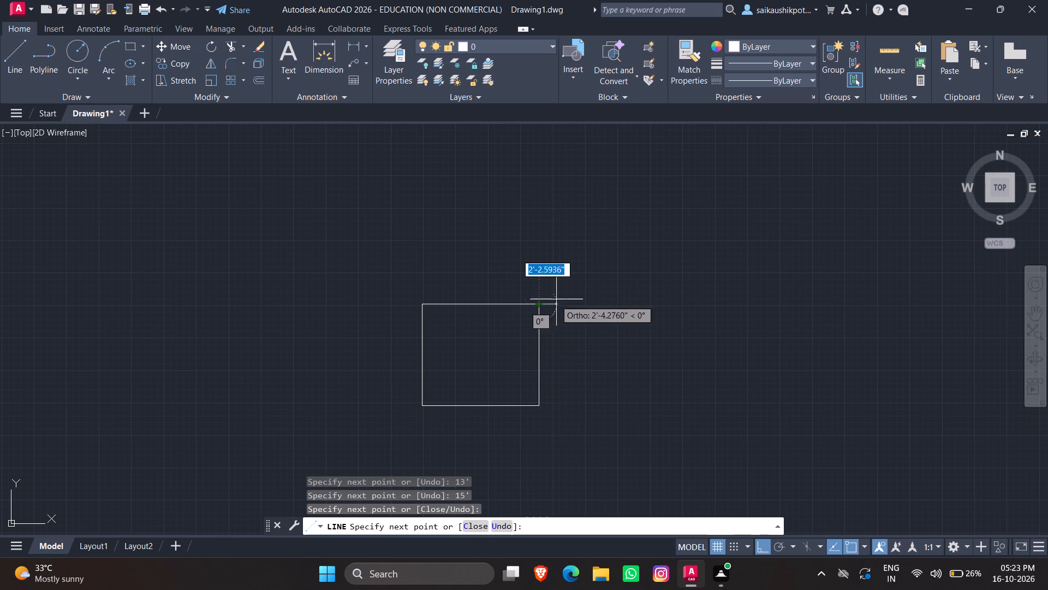
pyautogui.press('Escape')
pyautogui.press('Escape')
pyautogui.press('Escape')
pyautogui.press('Escape')
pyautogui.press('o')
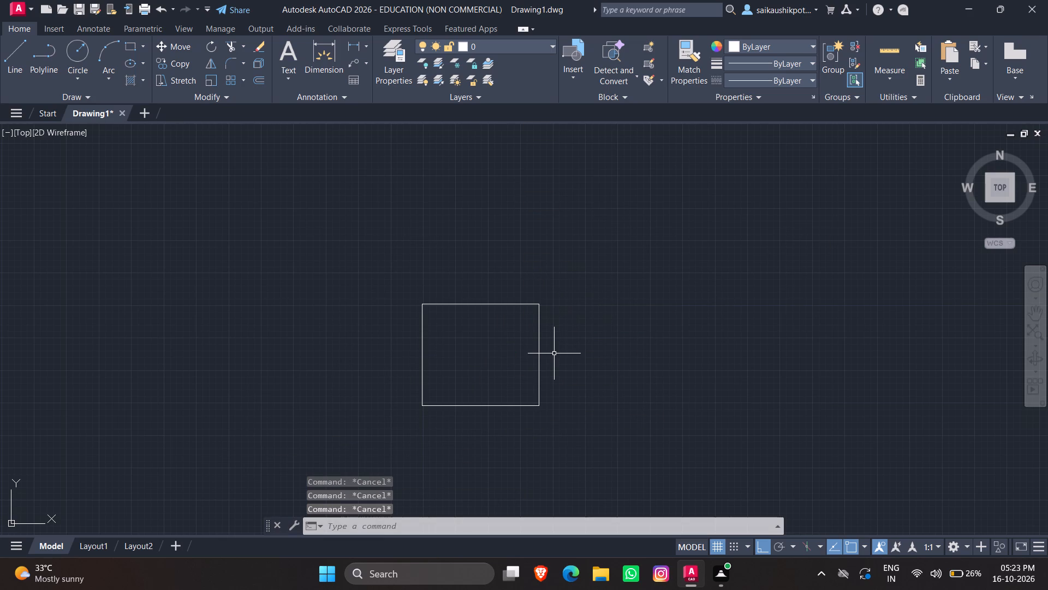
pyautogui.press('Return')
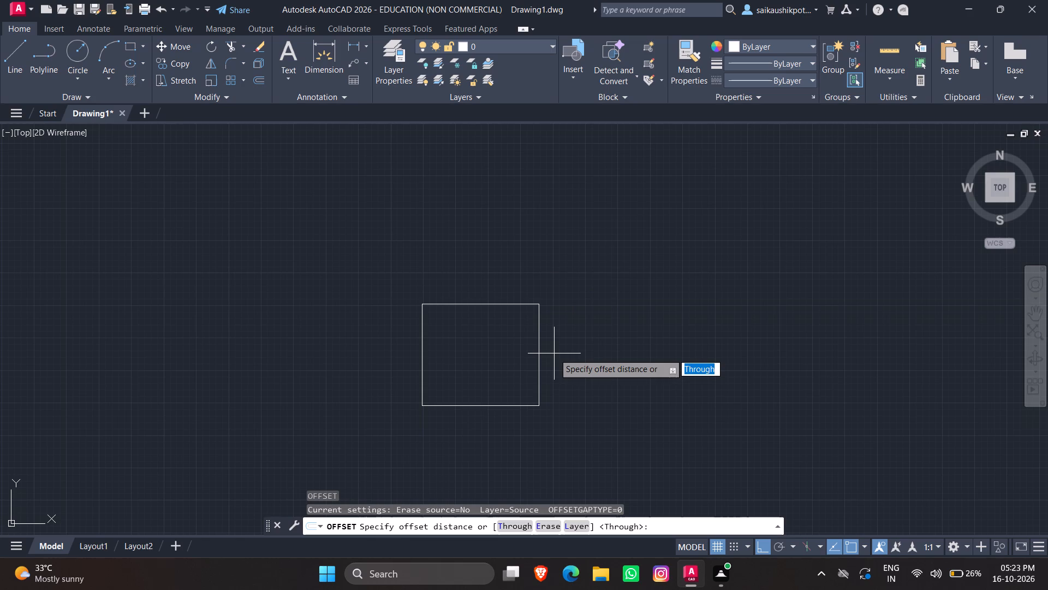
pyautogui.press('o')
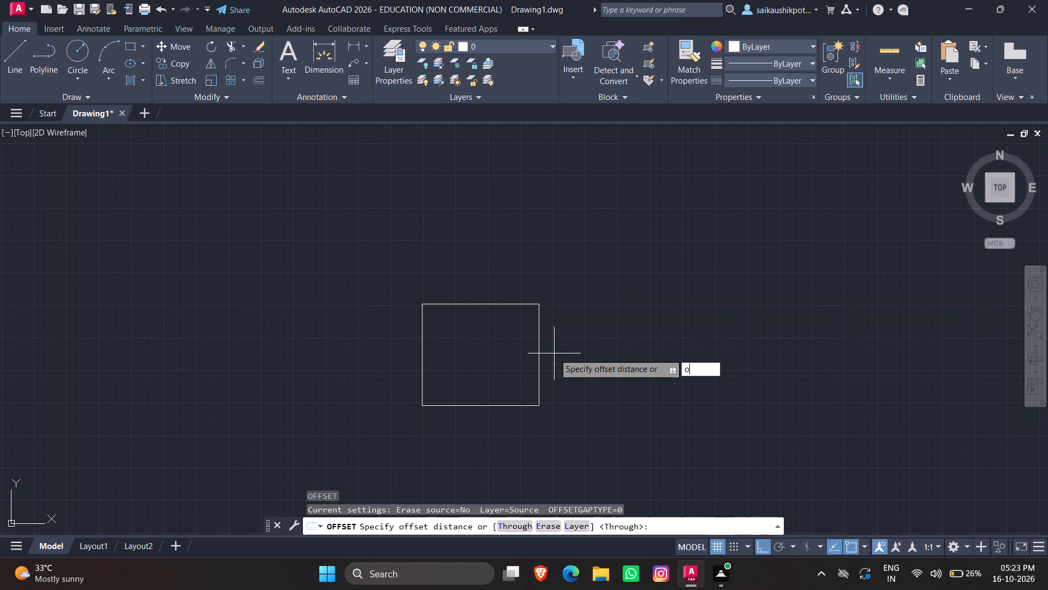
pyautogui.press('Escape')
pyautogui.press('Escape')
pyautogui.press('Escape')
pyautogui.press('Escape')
# Offset the rectangle's top, left and bottom lines outward by 9".
pyautogui.press('o')
pyautogui.press('Return')
pyautogui.press('9')
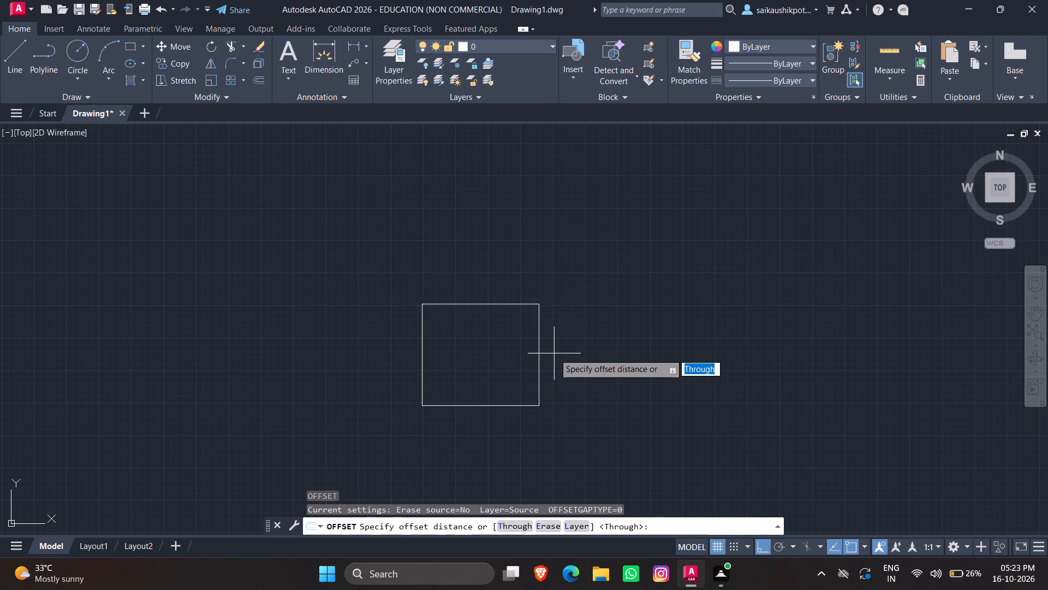
pyautogui.hotkey('shift', '"')
pyautogui.press('Return')
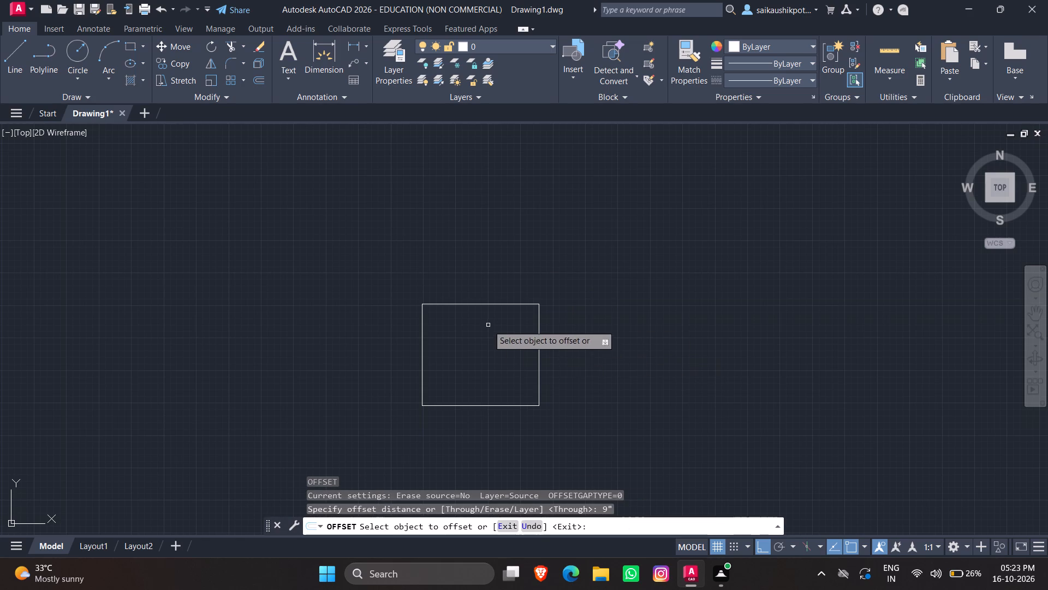
pyautogui.click(486, 304)
pyautogui.click(489, 241)
pyautogui.click(421, 341)
pyautogui.click(385, 346)
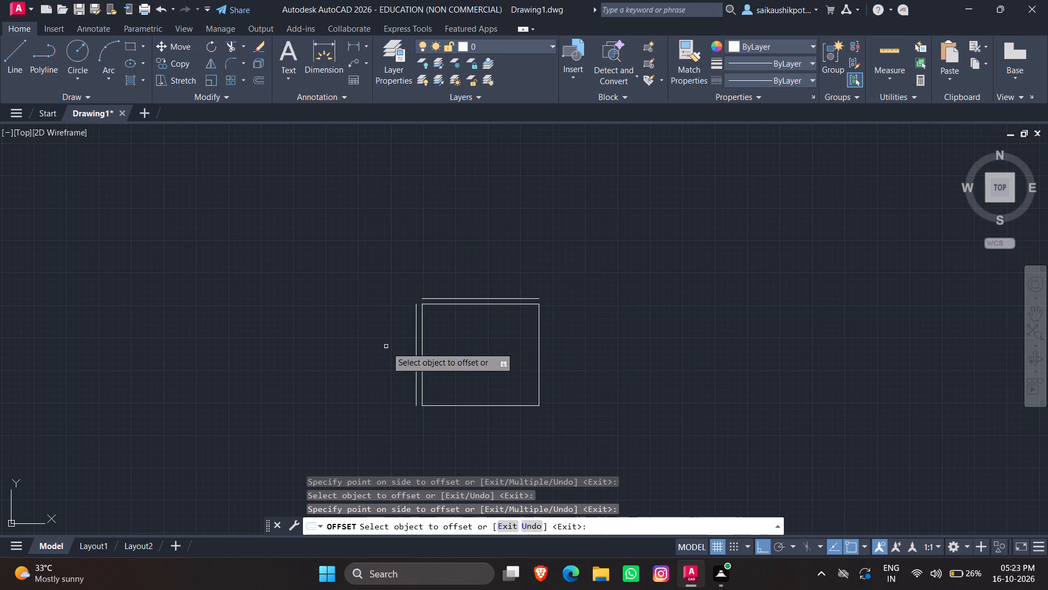
pyautogui.click(449, 406)
pyautogui.click(452, 422)
pyautogui.press('Escape')
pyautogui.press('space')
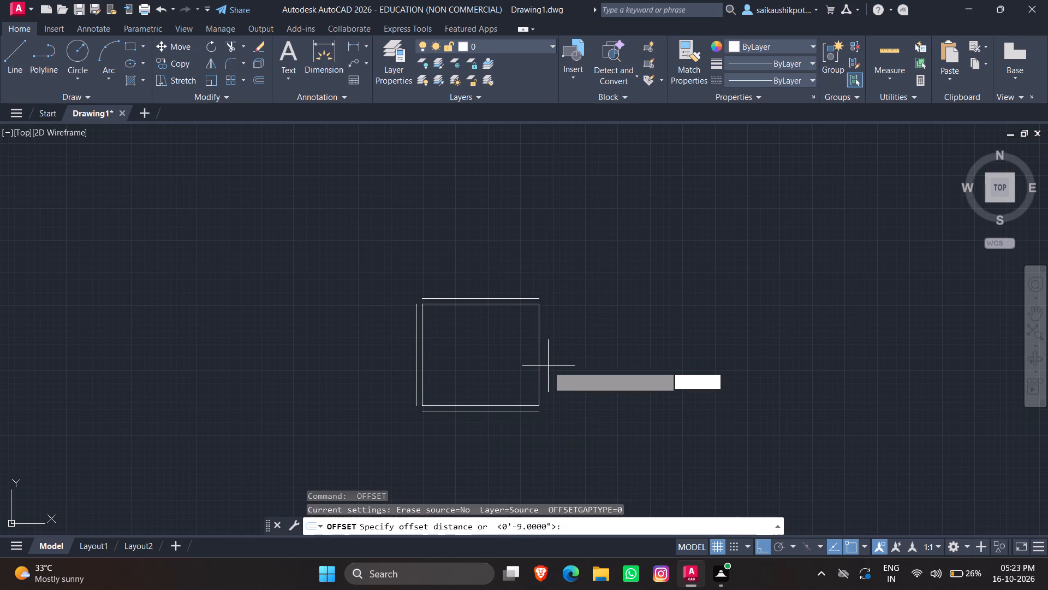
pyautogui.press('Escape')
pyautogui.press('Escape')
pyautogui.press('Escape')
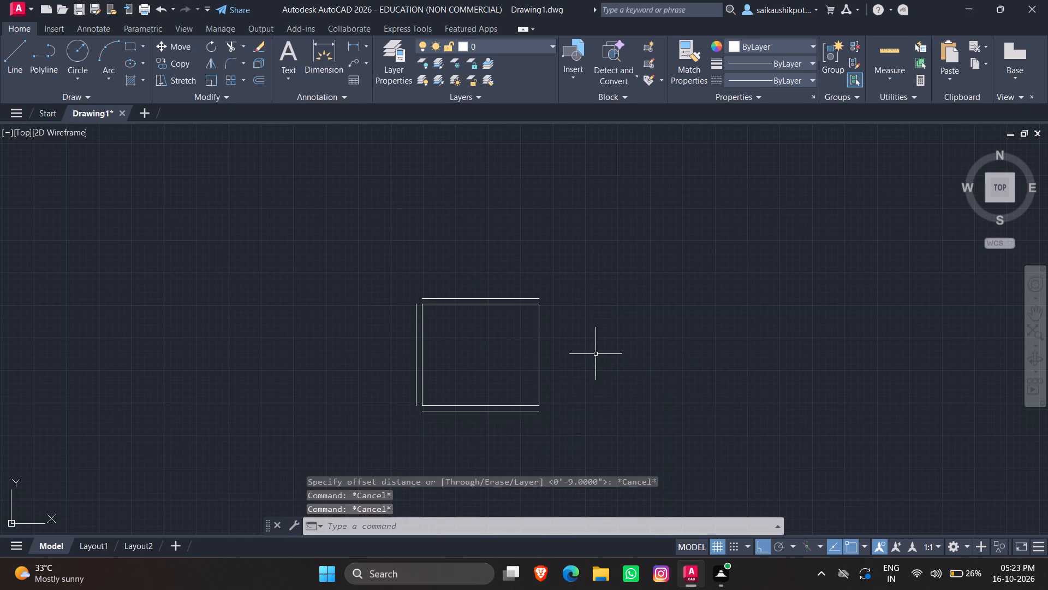
# Offset the rectangle's right side line outward by 4.5".
pyautogui.press('o')
pyautogui.press('Return')
pyautogui.write('4.5')
pyautogui.hotkey('shift', '"')
pyautogui.press('Return')
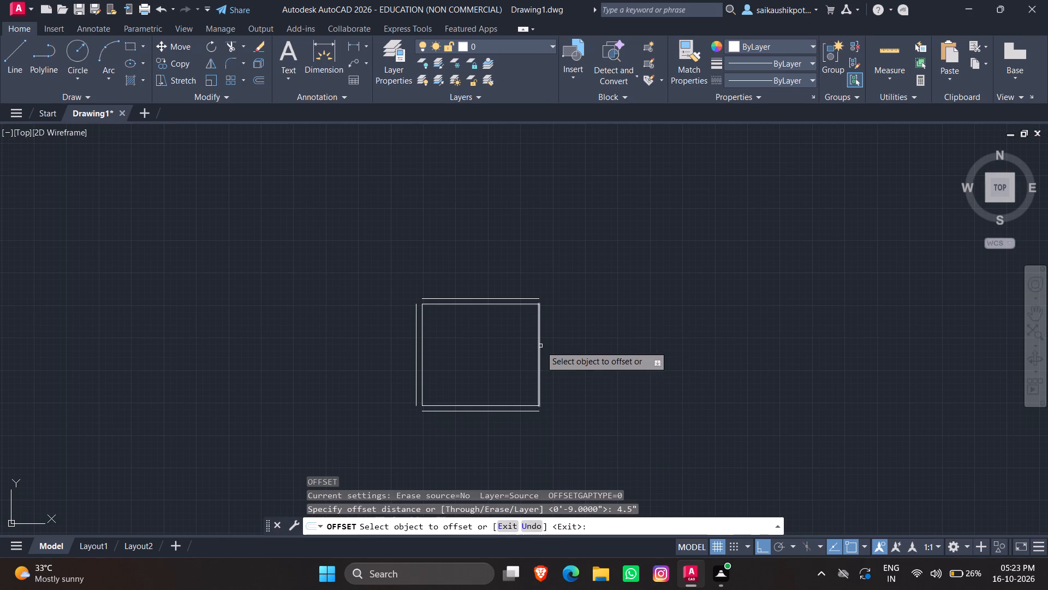
pyautogui.click(540, 346)
pyautogui.click(611, 363)
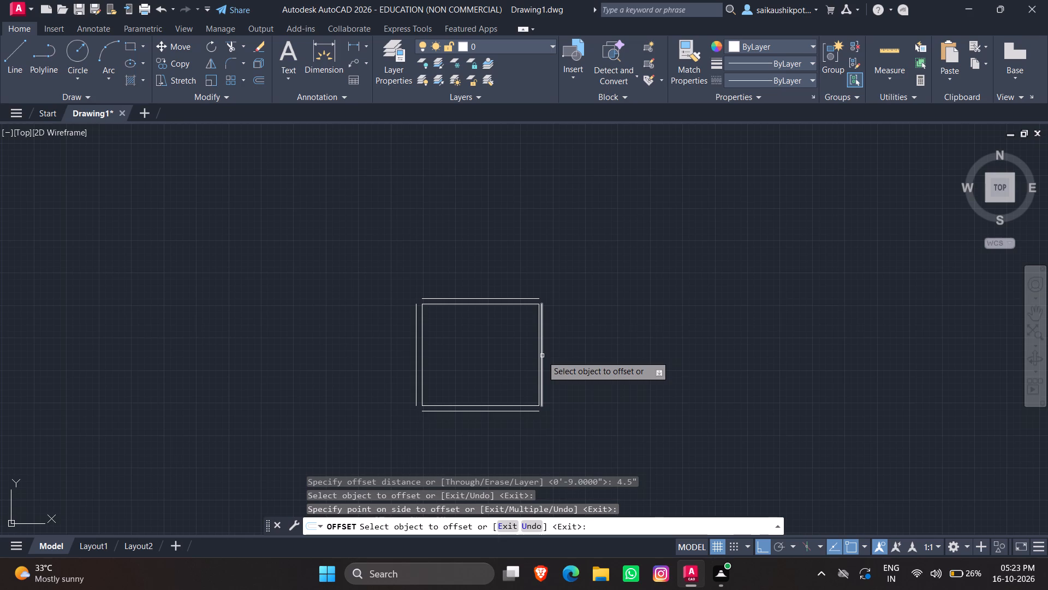
# Offset the 4.5" wall line 6' further to the right for the second room's far side.
pyautogui.click(542, 356)
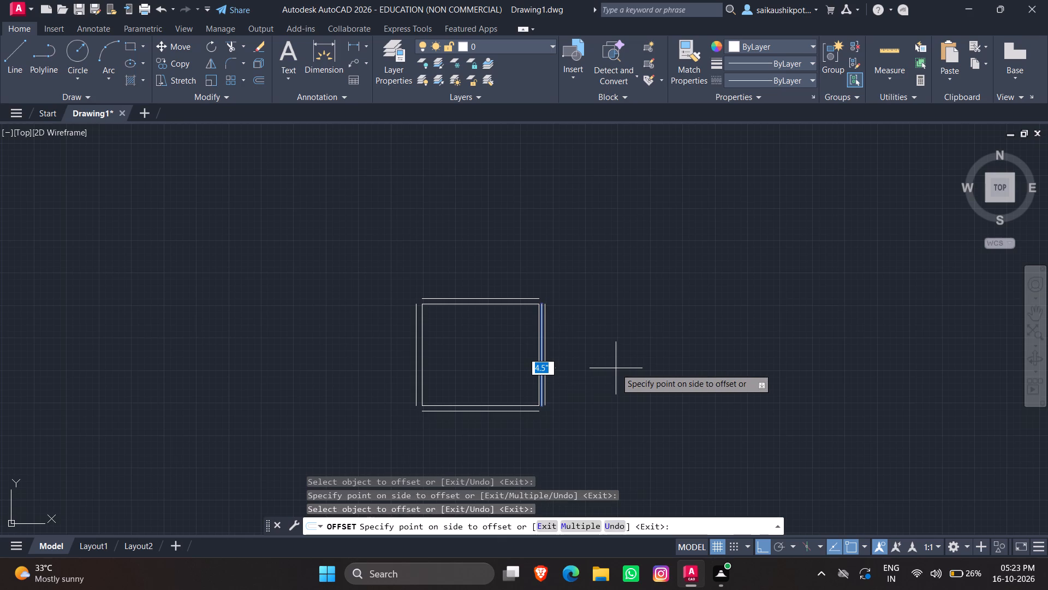
pyautogui.write("6'")
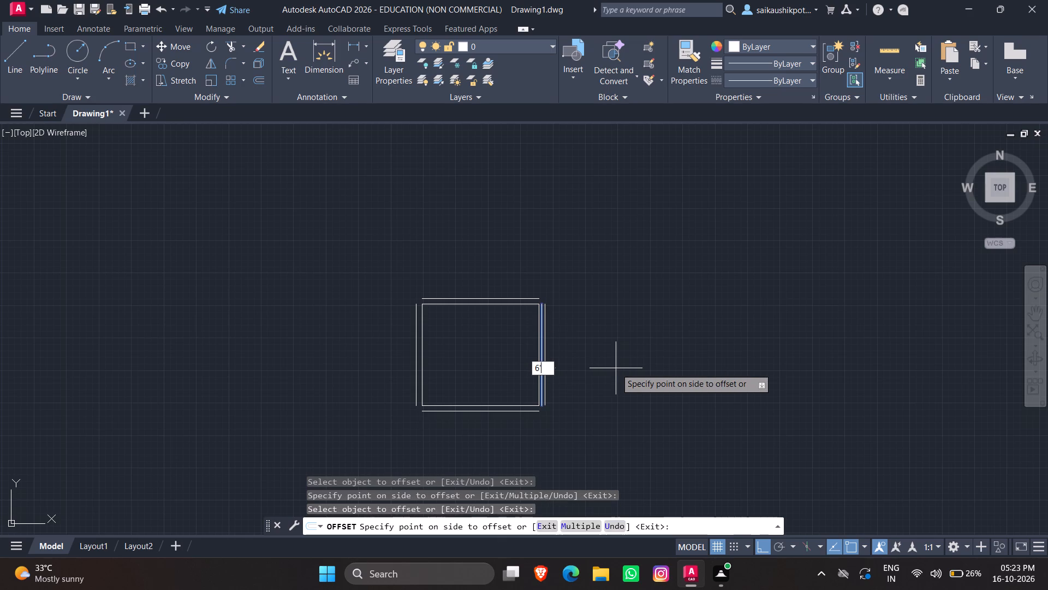
pyautogui.press('Return')
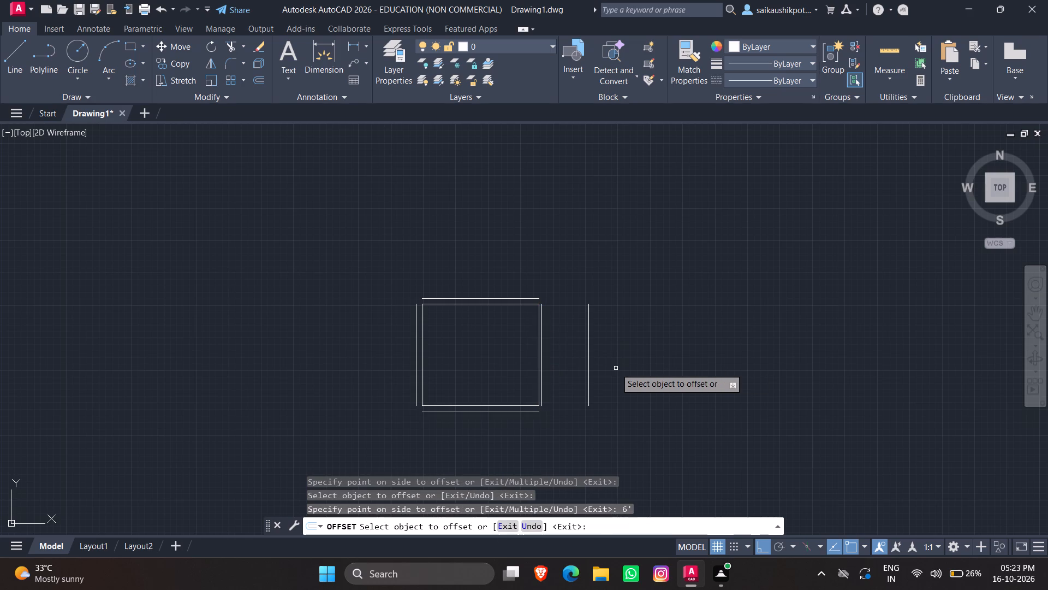
# Offset the second room's far side line outward by 9".
pyautogui.click(589, 368)
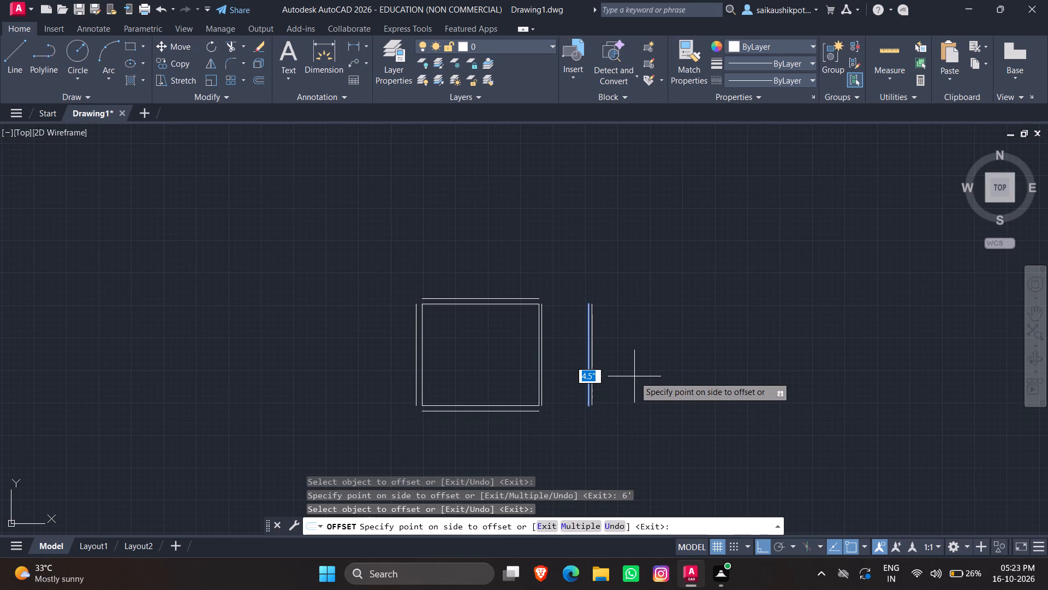
pyautogui.write('9"')
pyautogui.press('Return')
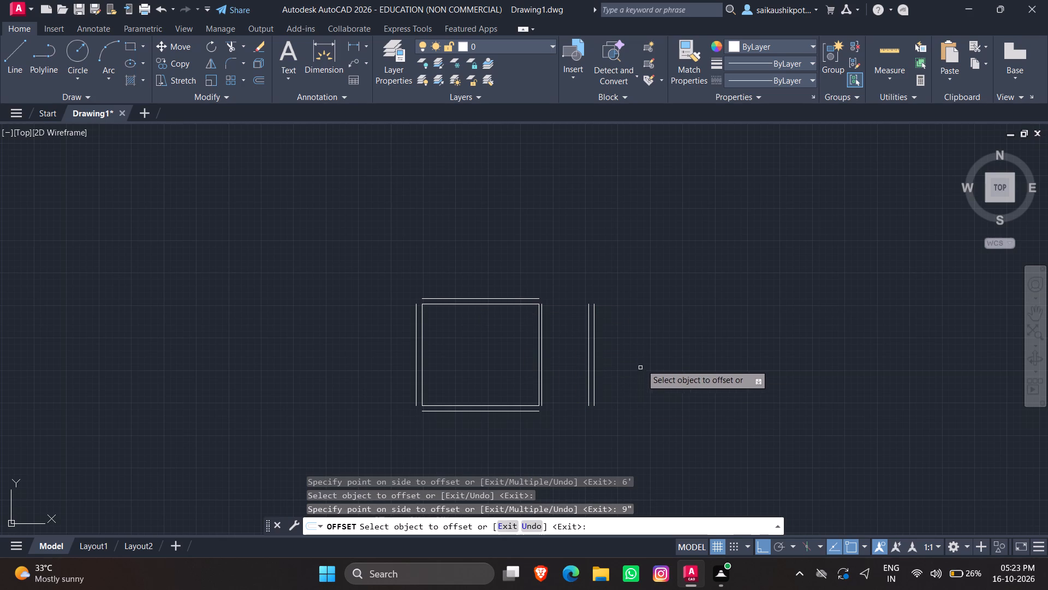
pyautogui.press('Escape')
pyautogui.press('Escape')
# Draw the second room's top line between the upper ends of its two inner vertical lines.
pyautogui.scroll(2, 600, 304)
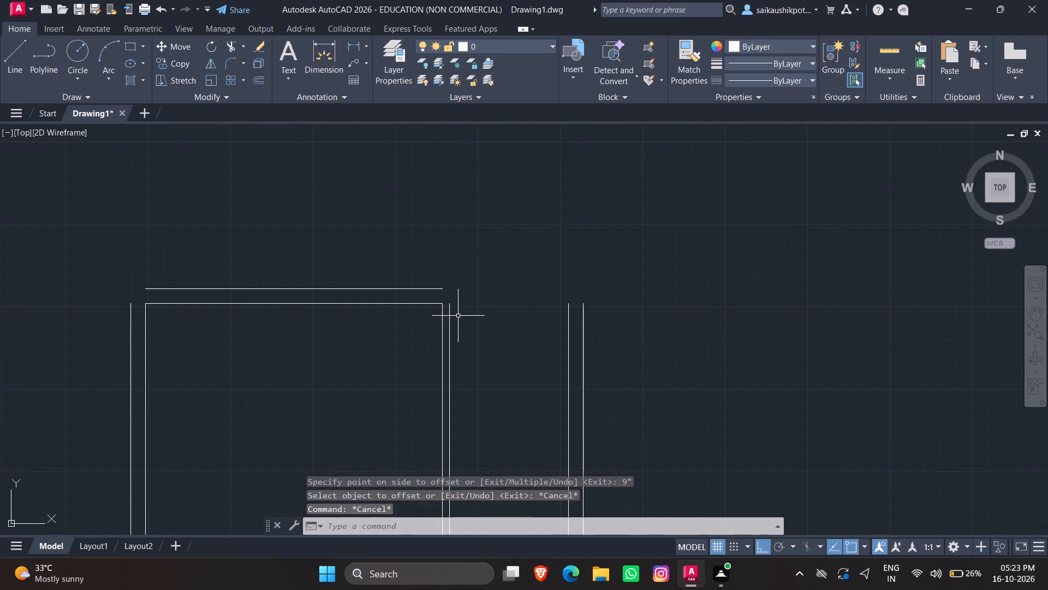
pyautogui.press('l')
pyautogui.press('Return')
pyautogui.click(447, 303)
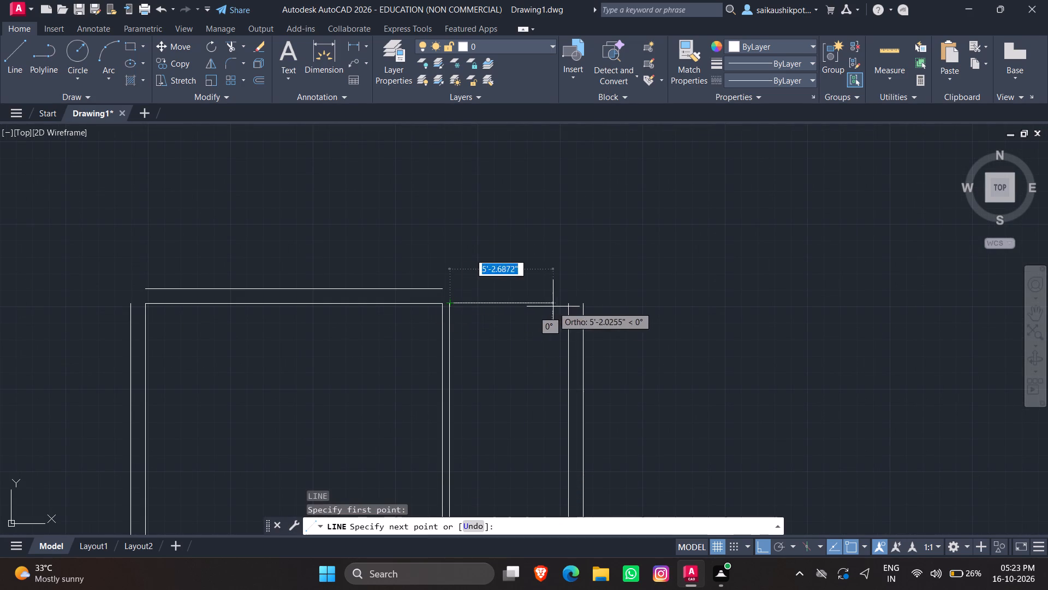
pyautogui.click(569, 305)
pyautogui.press('Escape')
# Draw the second room's bottom line between the lower ends of its two inner vertical lines.
pyautogui.scroll(-1, 599, 231)
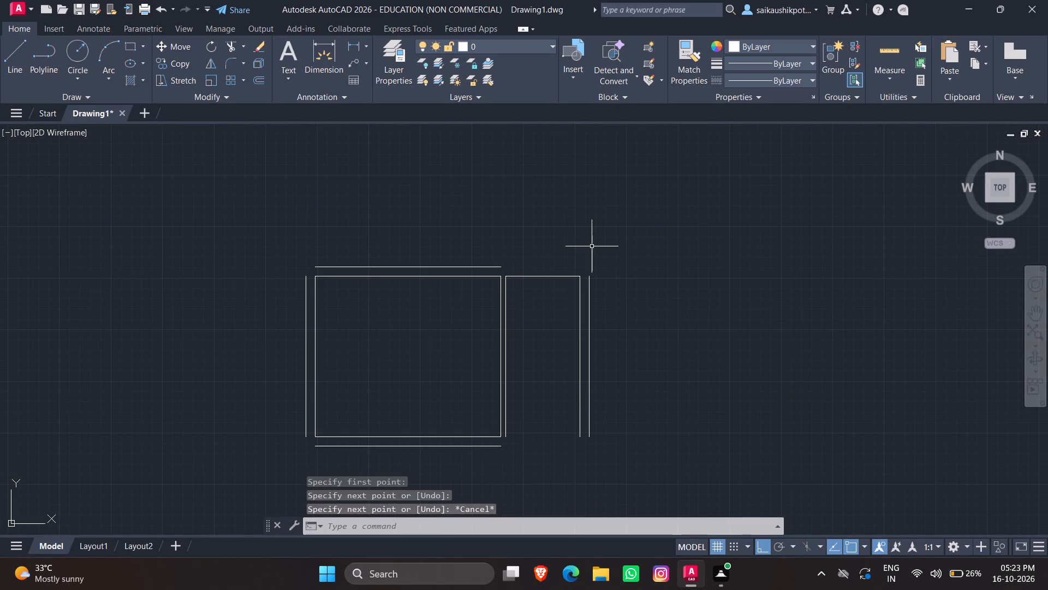
pyautogui.press('space')
pyautogui.scroll(2, 538, 461)
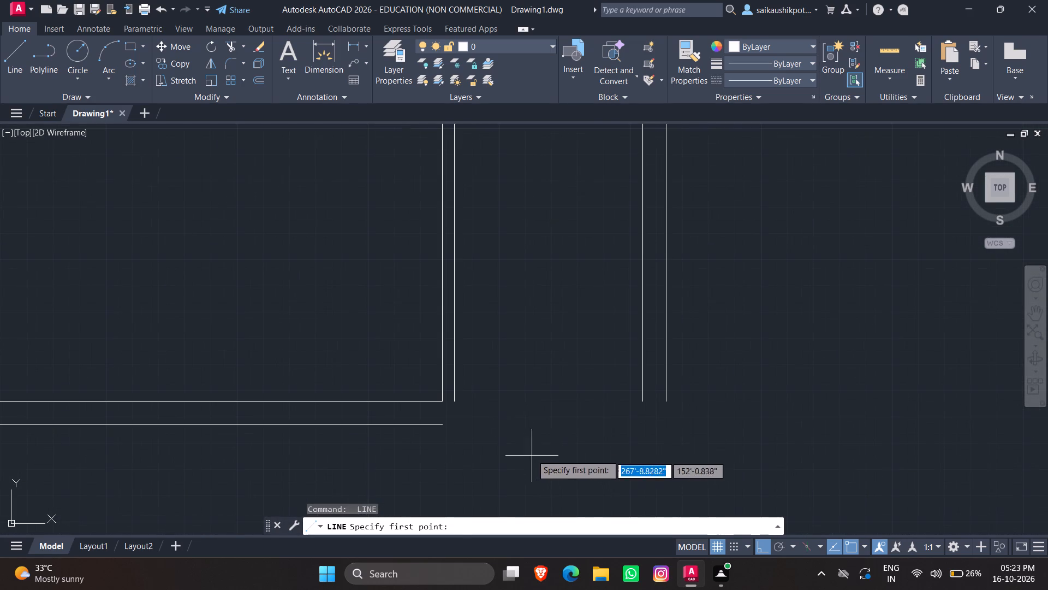
pyautogui.click(450, 401)
pyautogui.click(643, 398)
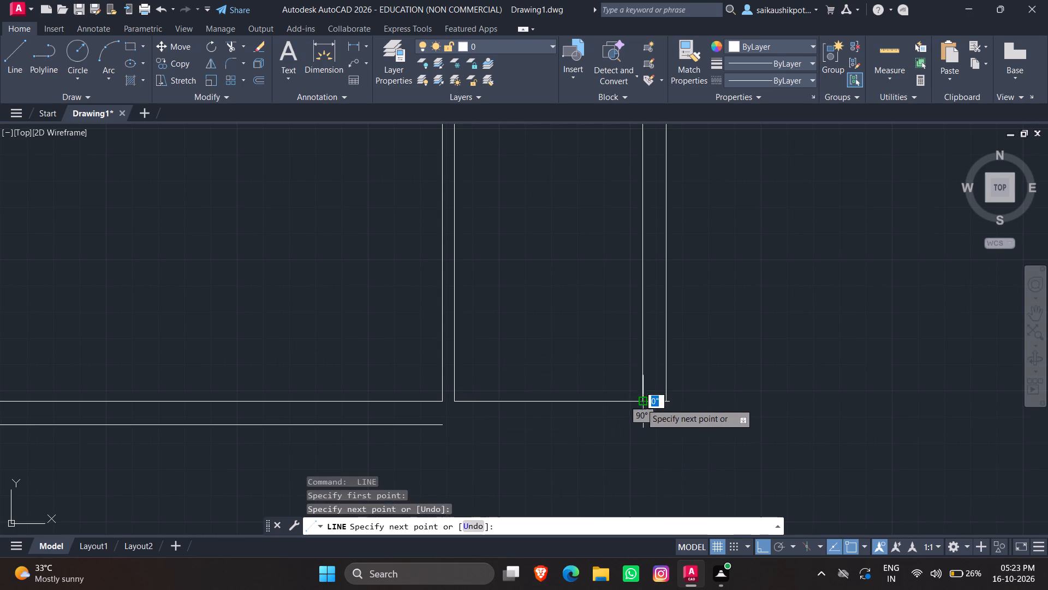
pyautogui.press('Escape')
pyautogui.scroll(-2, 670, 445)
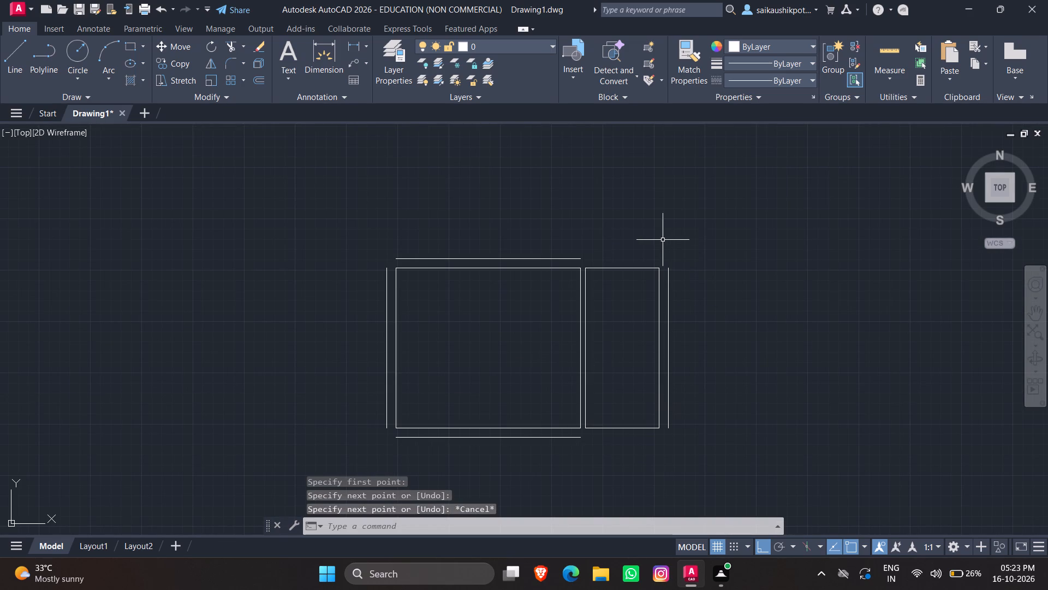
pyautogui.press('Escape')
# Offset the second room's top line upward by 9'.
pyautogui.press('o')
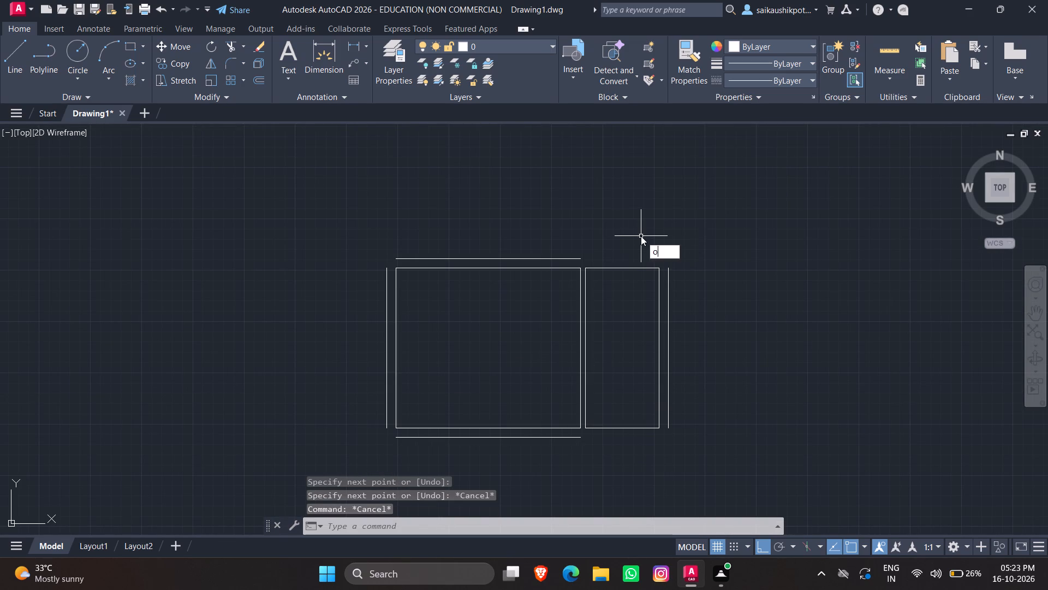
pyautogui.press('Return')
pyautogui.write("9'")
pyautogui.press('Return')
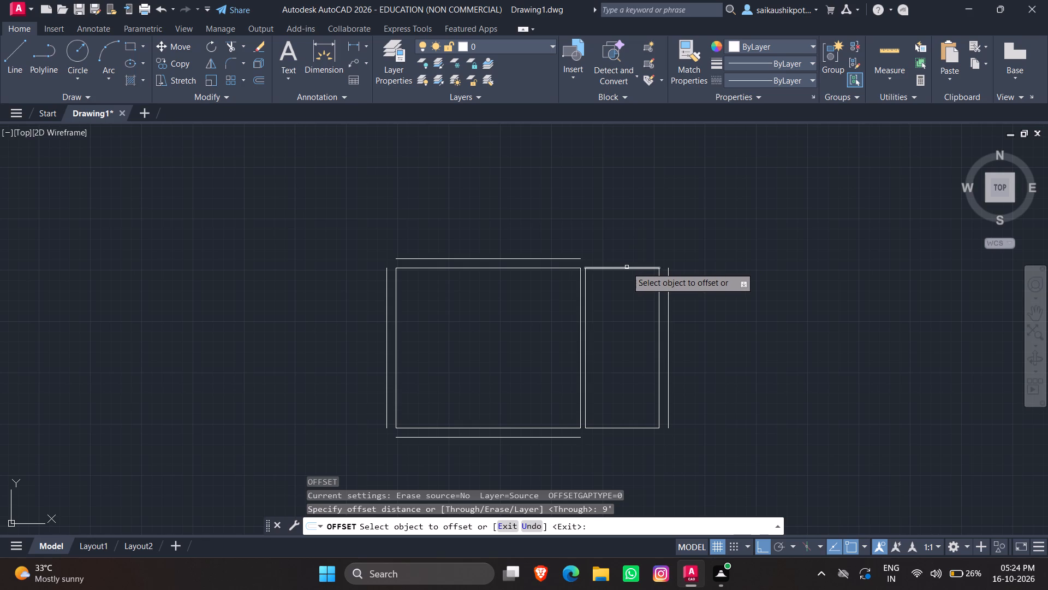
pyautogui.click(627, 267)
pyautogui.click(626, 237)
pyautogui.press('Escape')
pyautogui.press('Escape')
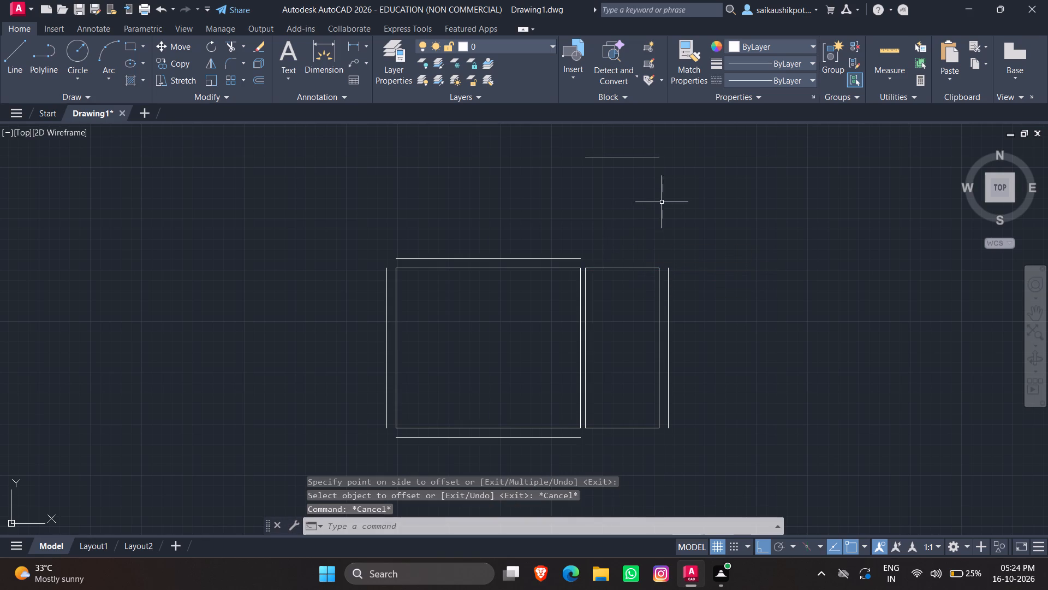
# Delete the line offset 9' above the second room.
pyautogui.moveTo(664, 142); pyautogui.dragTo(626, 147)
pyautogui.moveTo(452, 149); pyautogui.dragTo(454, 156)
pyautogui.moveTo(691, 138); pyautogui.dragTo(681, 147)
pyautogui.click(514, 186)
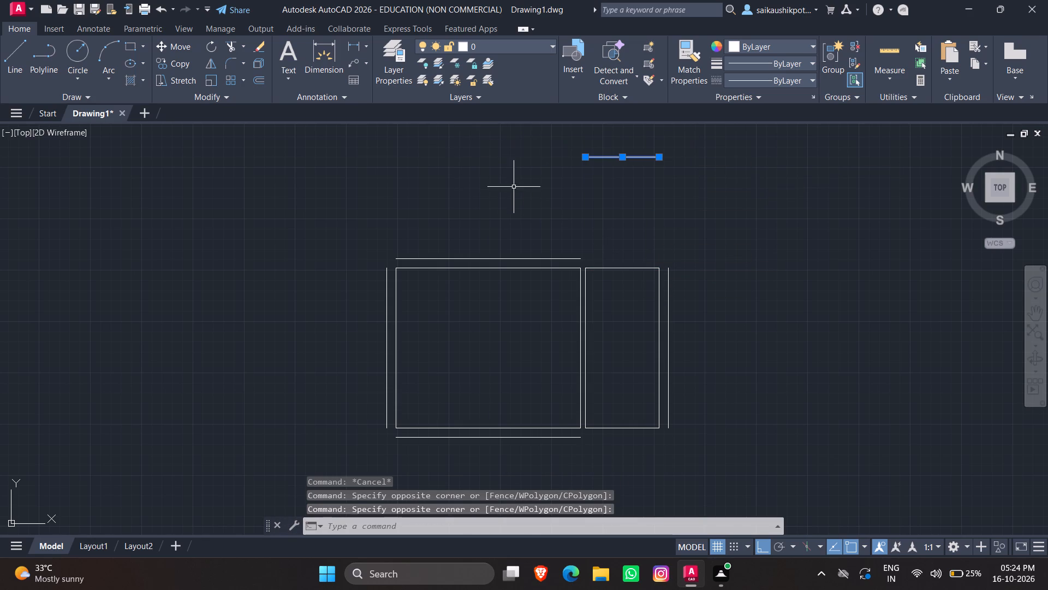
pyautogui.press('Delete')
# Offset the second room's top line upward by 9".
pyautogui.press('o')
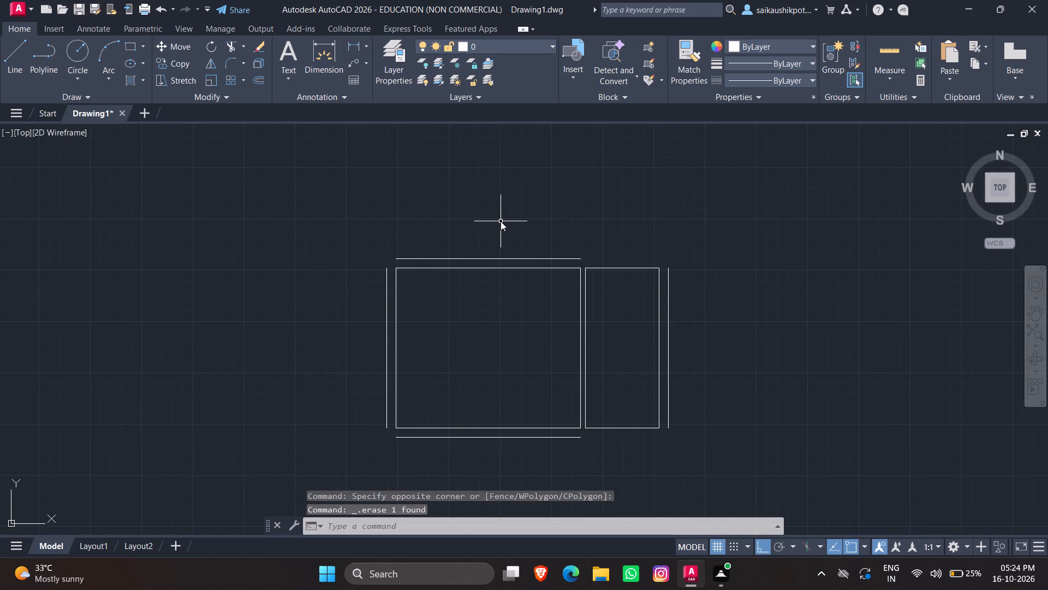
pyautogui.press('Return')
pyautogui.write('9"')
pyautogui.press('Return')
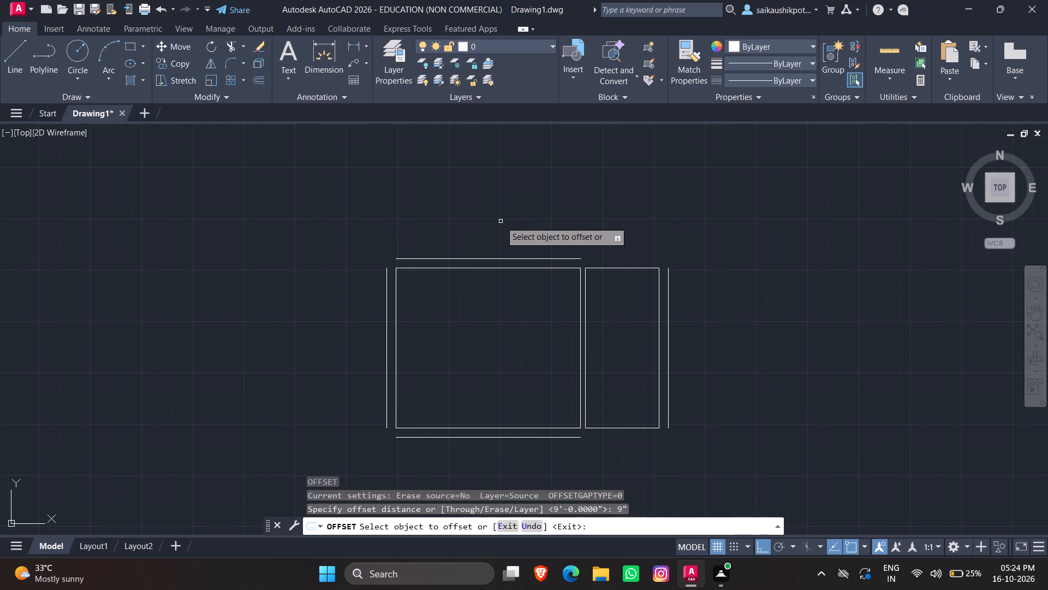
pyautogui.click(618, 267)
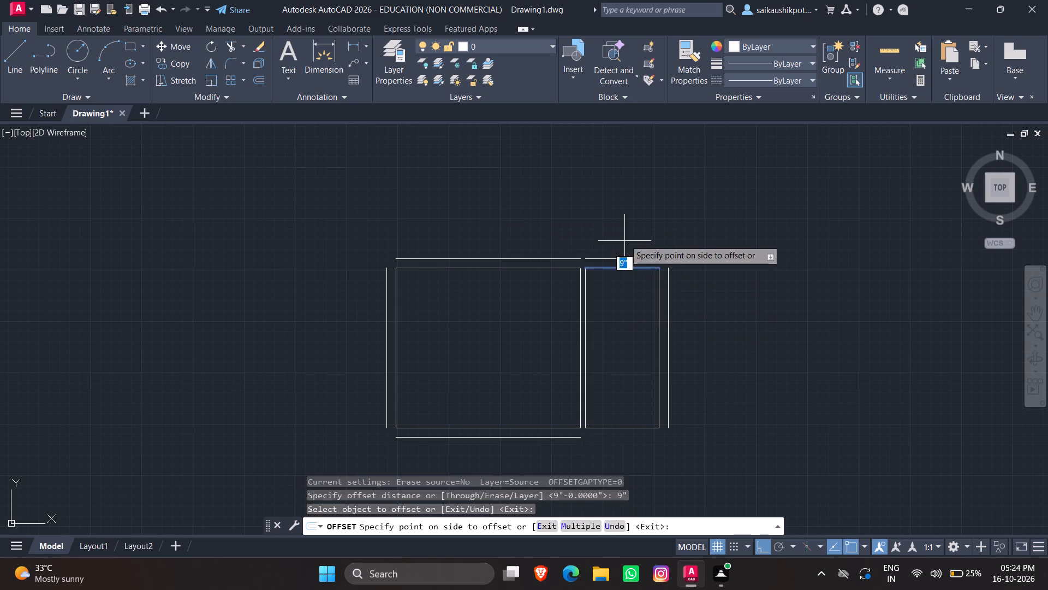
pyautogui.click(624, 239)
pyautogui.press('Escape')
pyautogui.press('Escape')
pyautogui.press('Escape')
pyautogui.press('Escape')
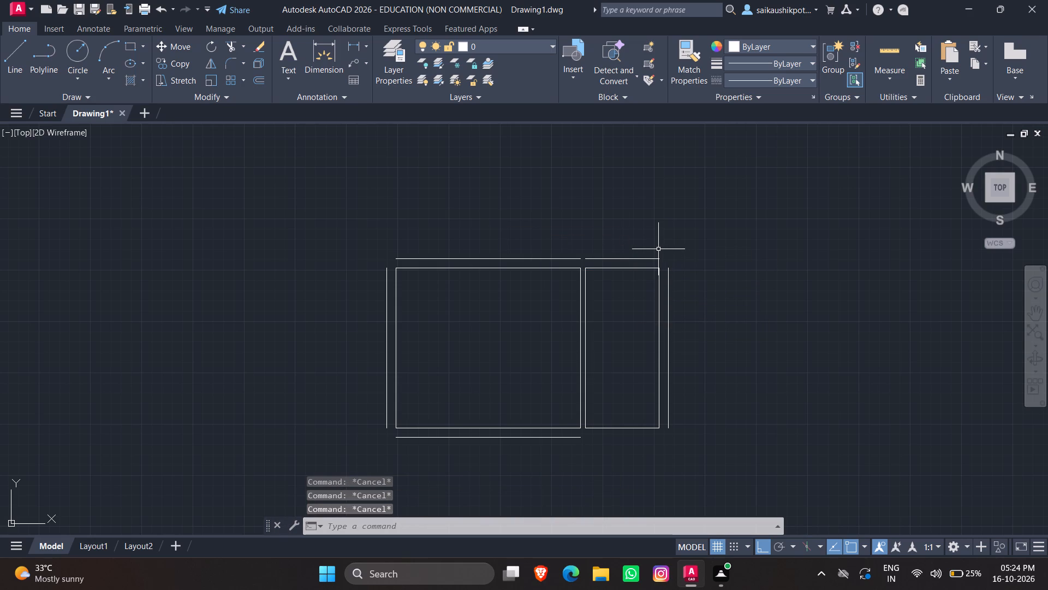
# Use Fillet to join the outer left and outer top wall lines at the first room's upper-left corner.
pyautogui.write('fillet')
pyautogui.press('Return')
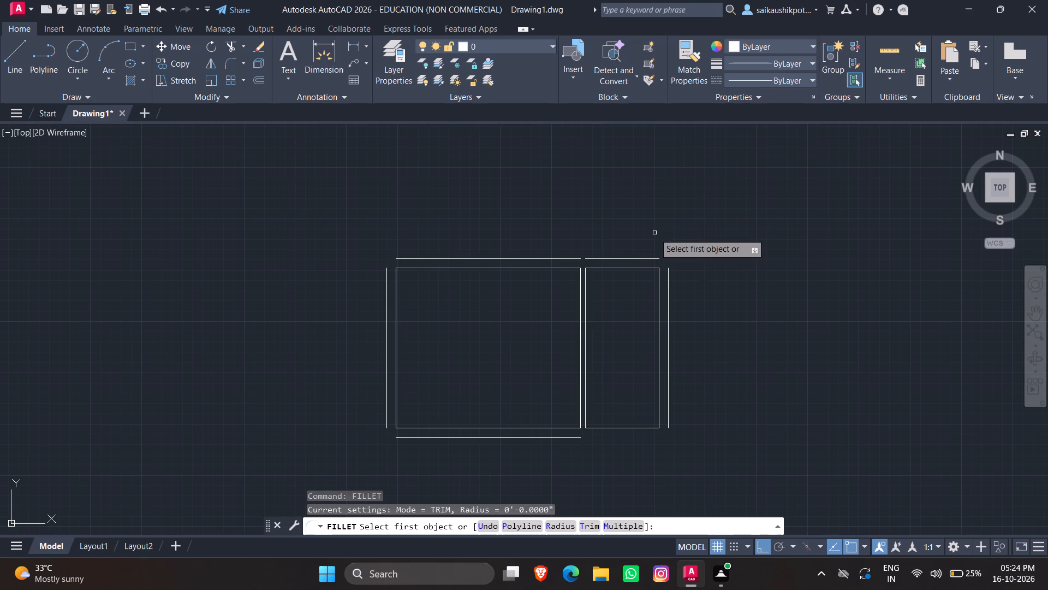
pyautogui.click(386, 273)
pyautogui.click(399, 259)
# Use Fillet to join the outer top and outer right wall lines at the second room's upper-right corner.
pyautogui.press('space')
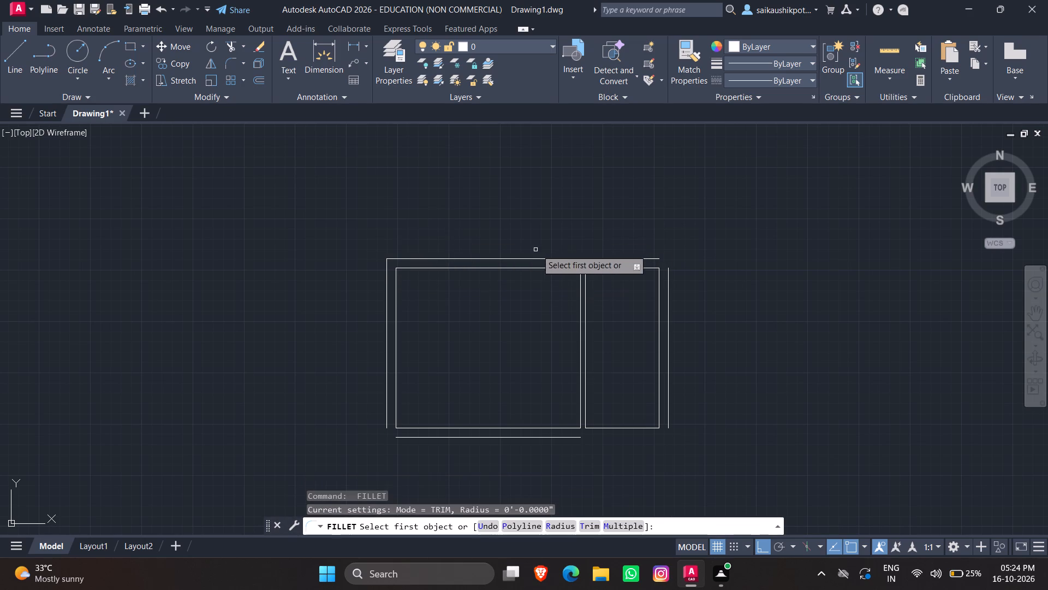
pyautogui.click(650, 259)
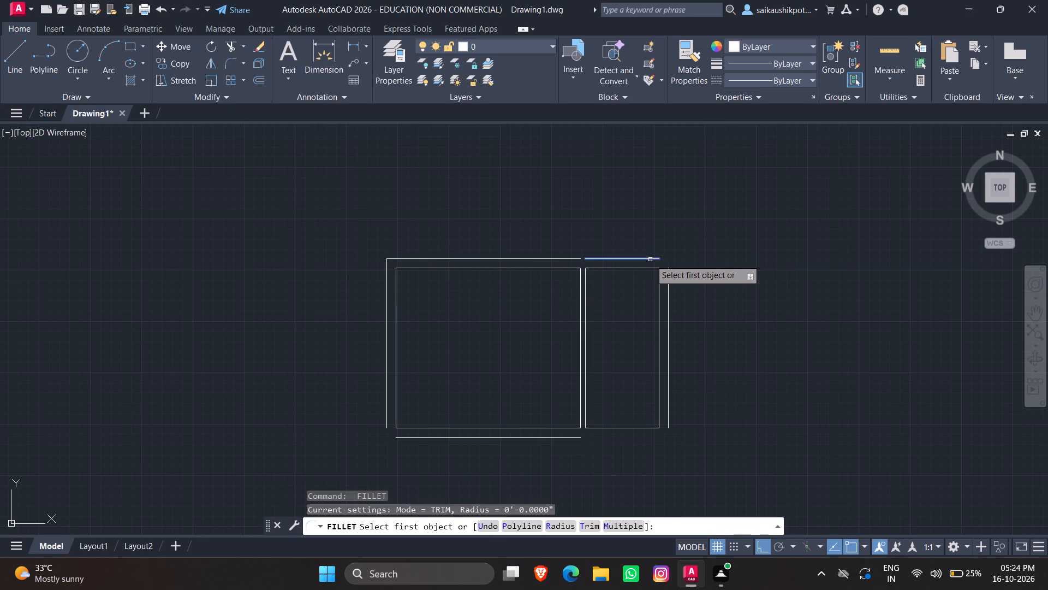
pyautogui.click(671, 274)
pyautogui.click(667, 276)
# Use Fillet to join the outer bottom and outer left wall lines at the first room's lower-left corner.
pyautogui.press('space')
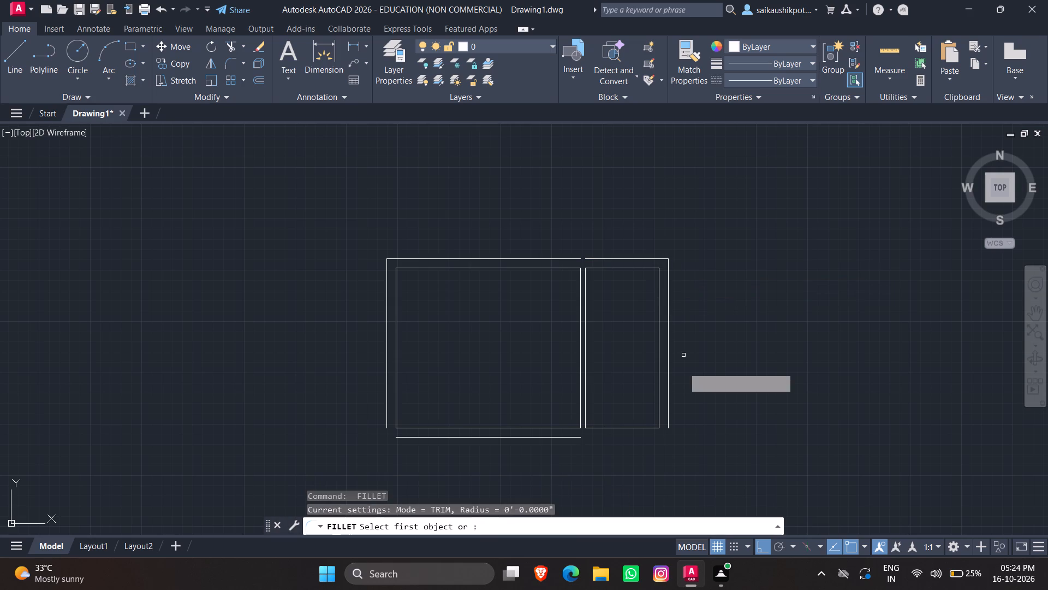
pyautogui.click(400, 438)
pyautogui.click(389, 426)
# Use Fillet to join the outer bottom and outer right wall lines at the second room's lower-right corner.
pyautogui.press('space')
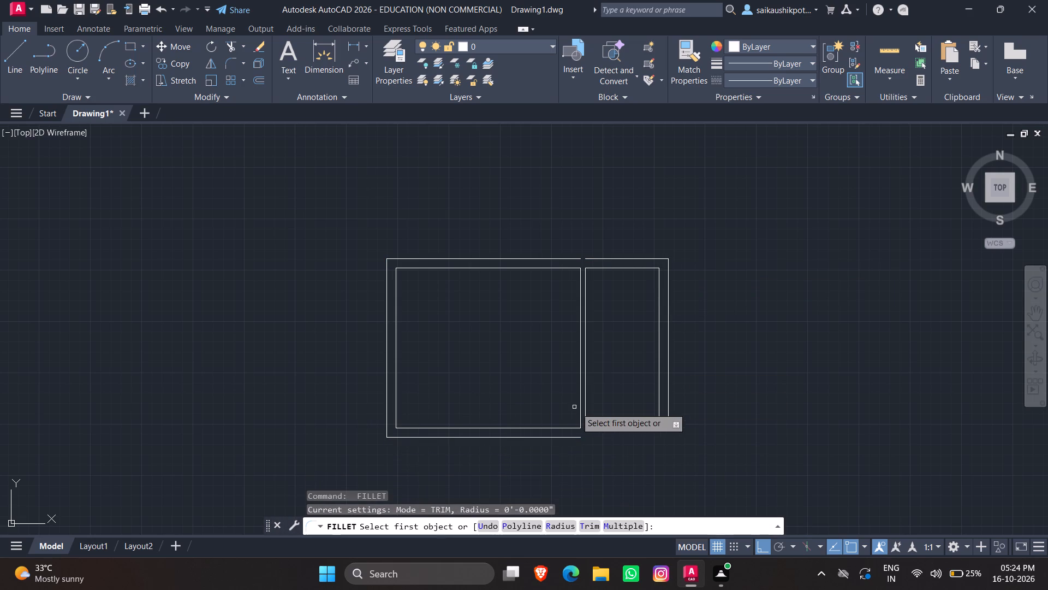
pyautogui.click(559, 438)
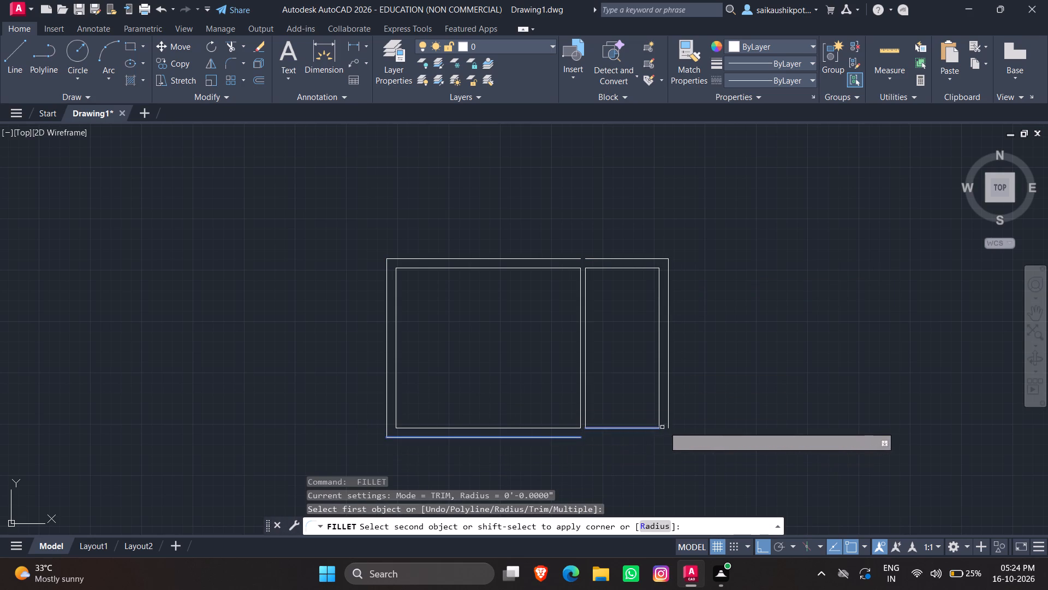
pyautogui.click(667, 426)
pyautogui.press('space')
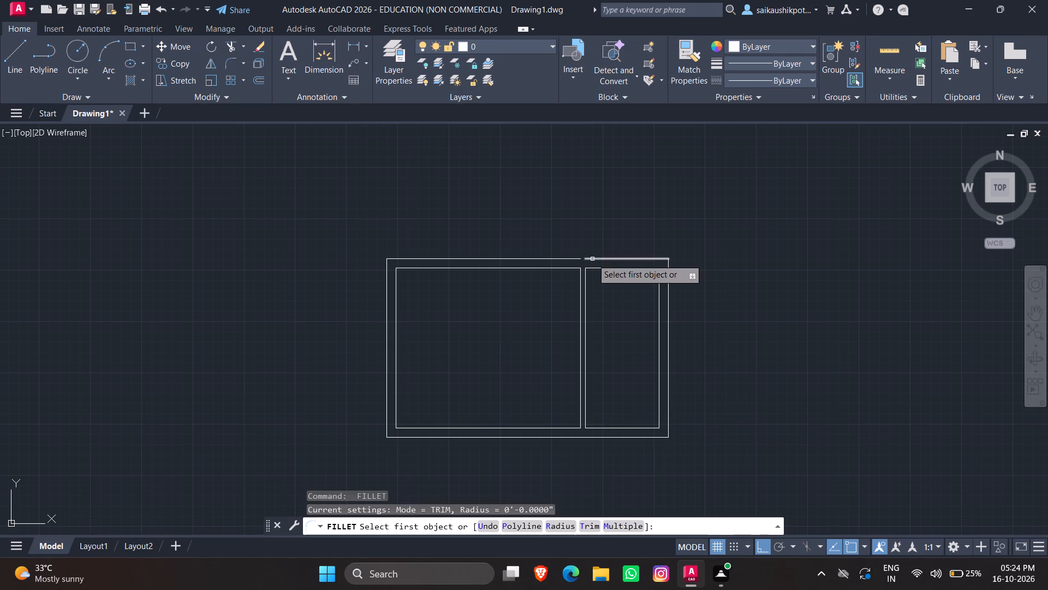
pyautogui.press('space')
pyautogui.press('Escape')
pyautogui.press('Escape')
# Join the two outer top wall lines across the gap above the partition into one line.
pyautogui.click(571, 257)
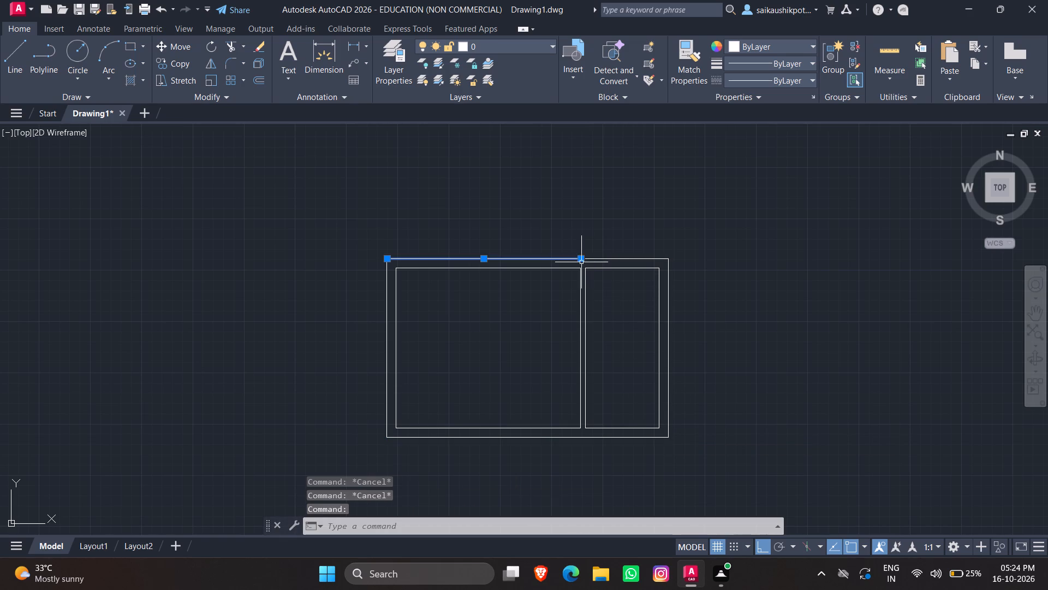
pyautogui.click(600, 261)
pyautogui.click(603, 256)
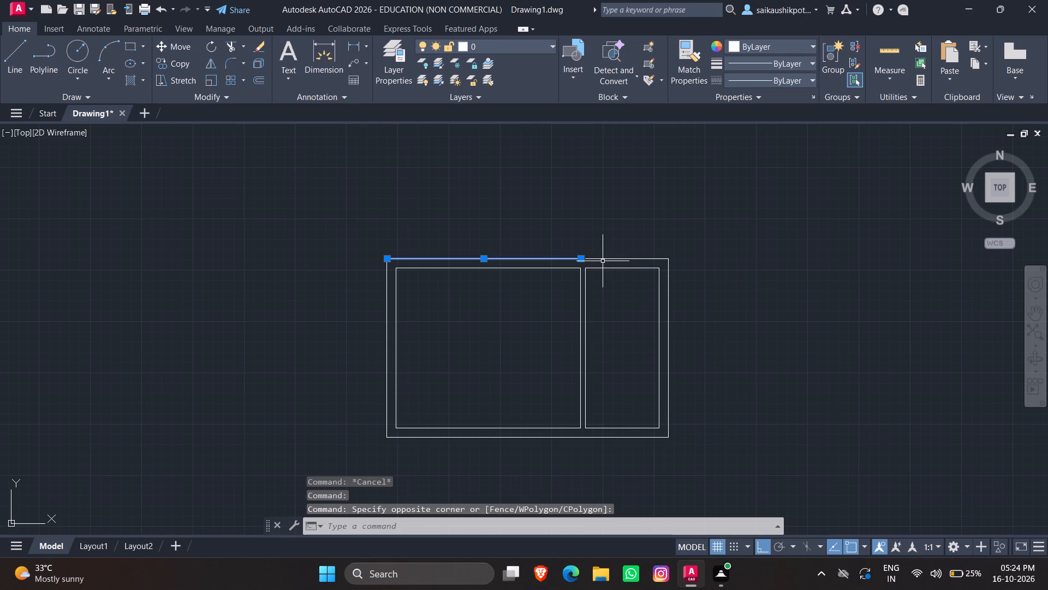
pyautogui.click(603, 258)
pyautogui.write('joinm')
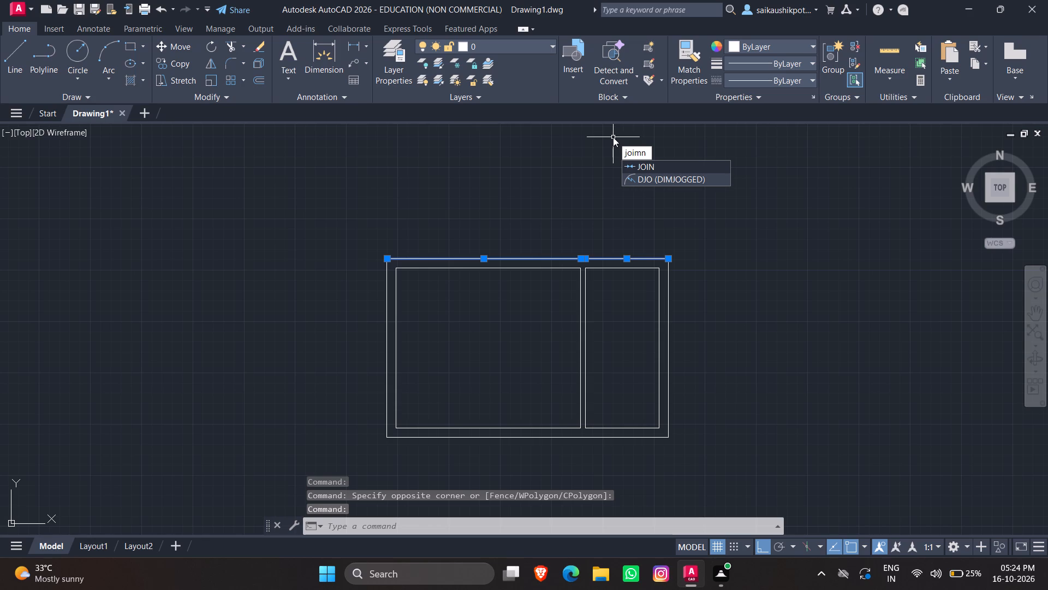
pyautogui.press('BackSpace')
pyautogui.press('BackSpace')
pyautogui.press('n')
pyautogui.press('Return')
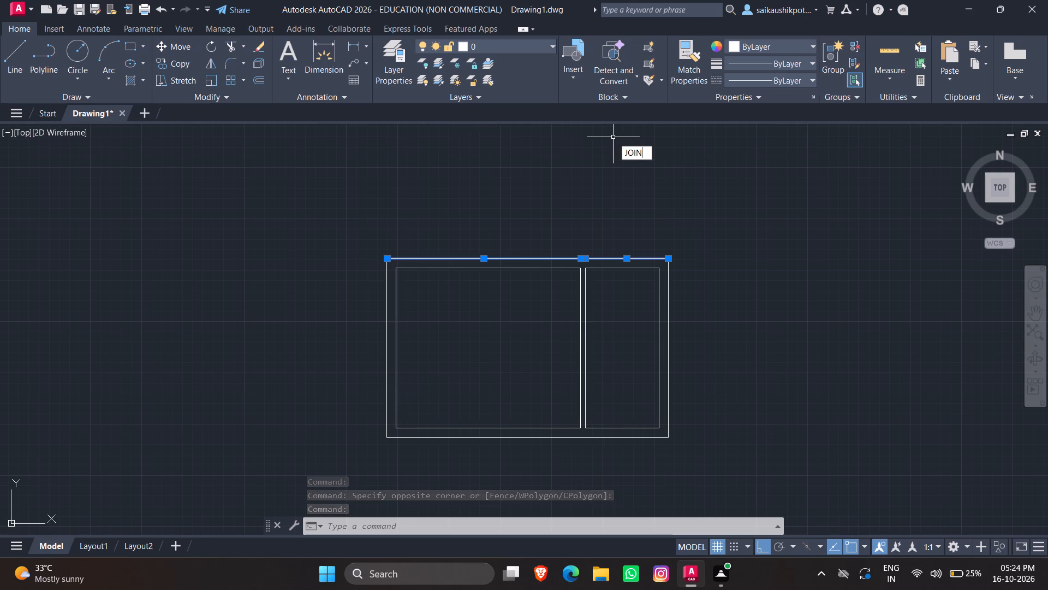
pyautogui.press('Escape')
pyautogui.press('Escape')
pyautogui.press('Escape')
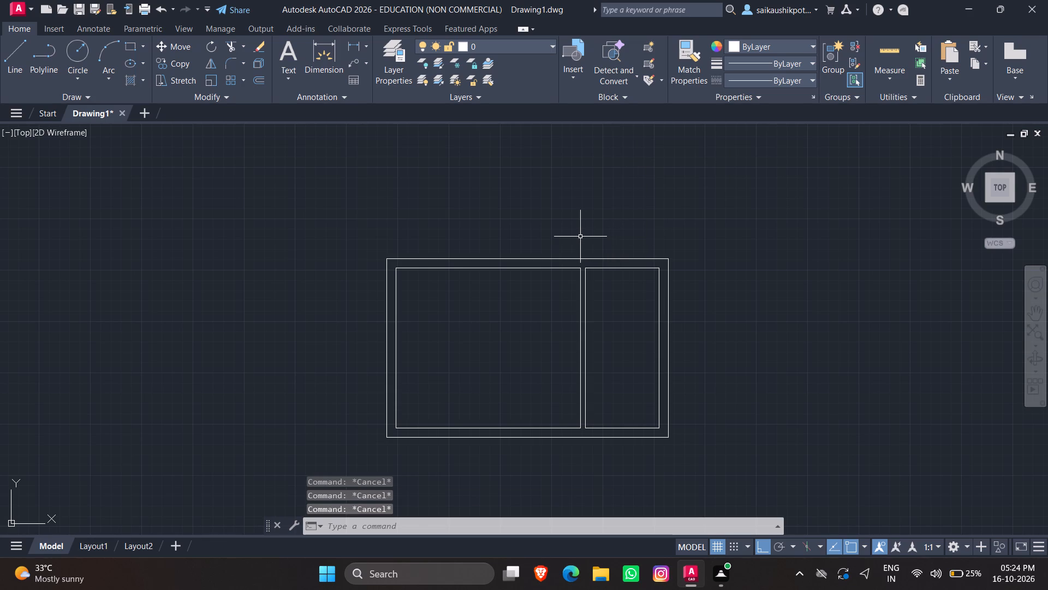
pyautogui.press('Escape')
pyautogui.press('Escape')
pyautogui.press('Escape')
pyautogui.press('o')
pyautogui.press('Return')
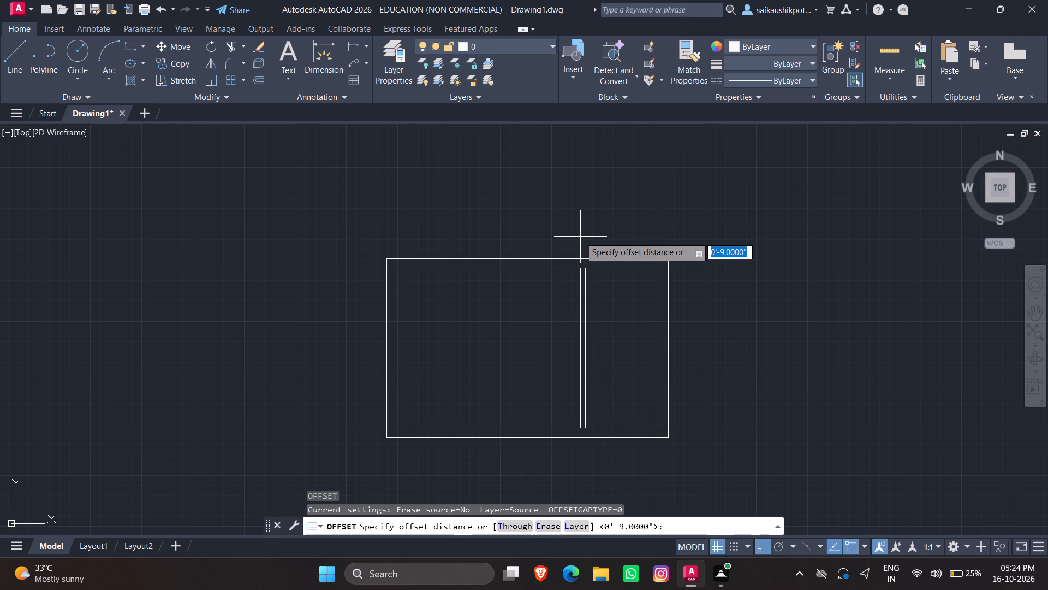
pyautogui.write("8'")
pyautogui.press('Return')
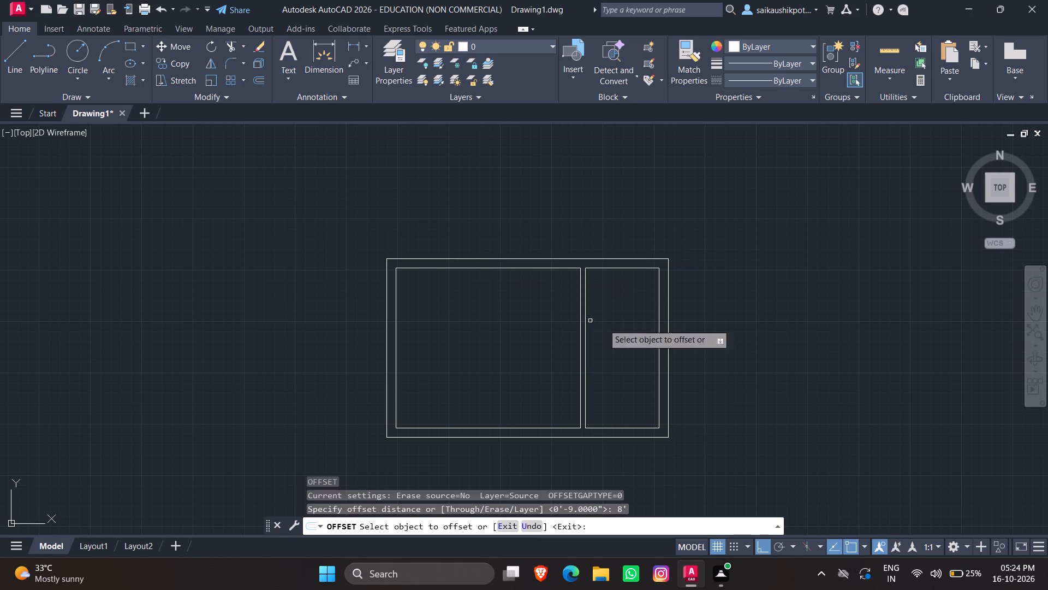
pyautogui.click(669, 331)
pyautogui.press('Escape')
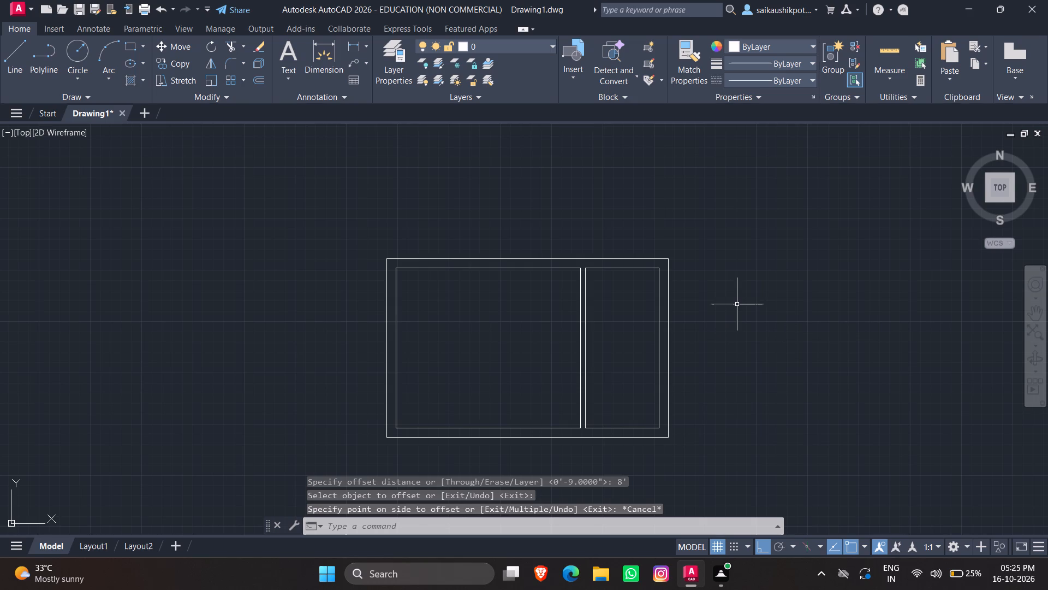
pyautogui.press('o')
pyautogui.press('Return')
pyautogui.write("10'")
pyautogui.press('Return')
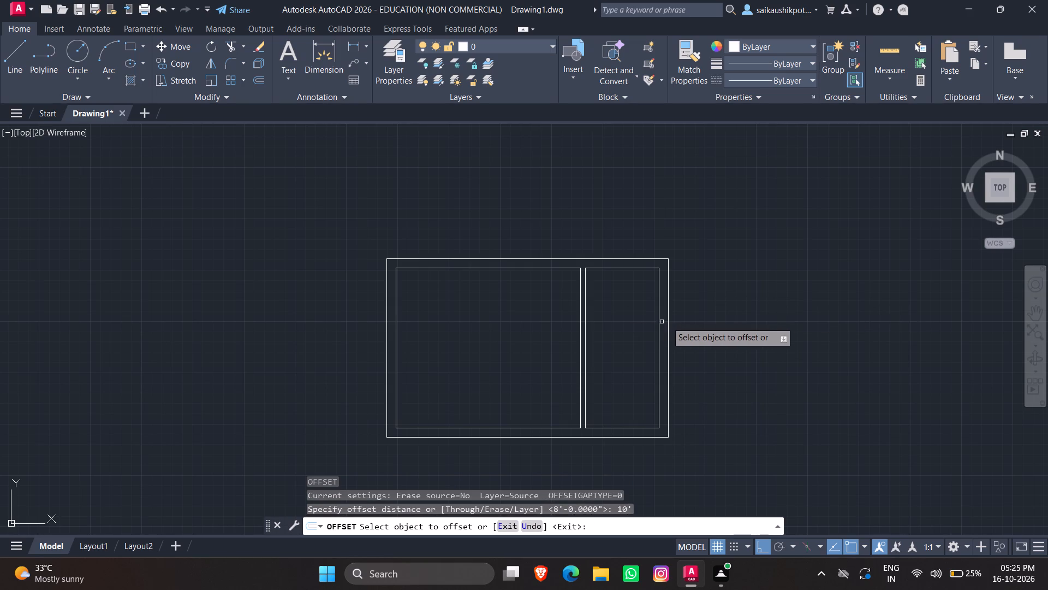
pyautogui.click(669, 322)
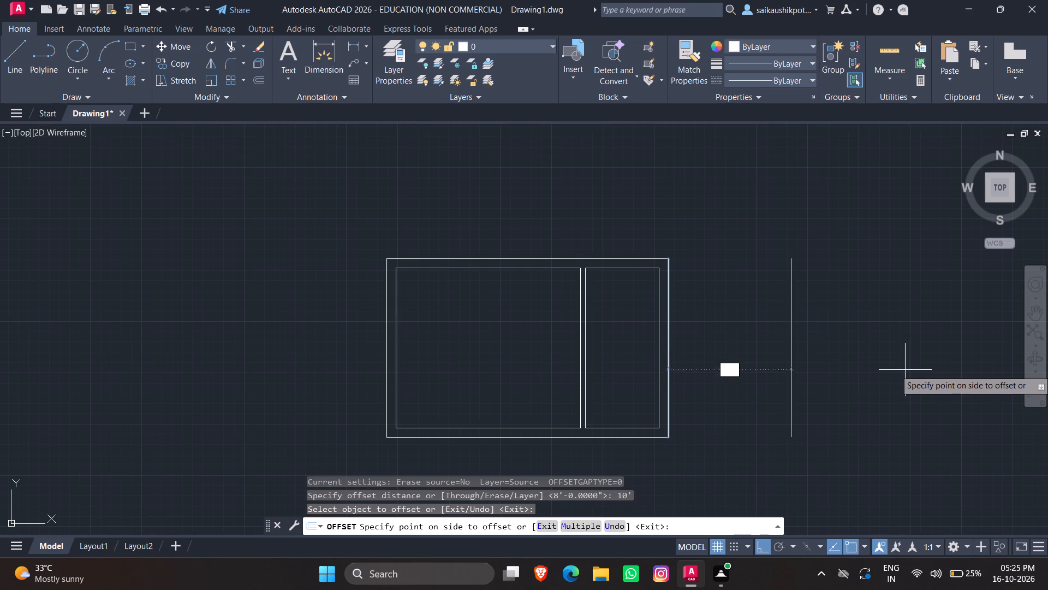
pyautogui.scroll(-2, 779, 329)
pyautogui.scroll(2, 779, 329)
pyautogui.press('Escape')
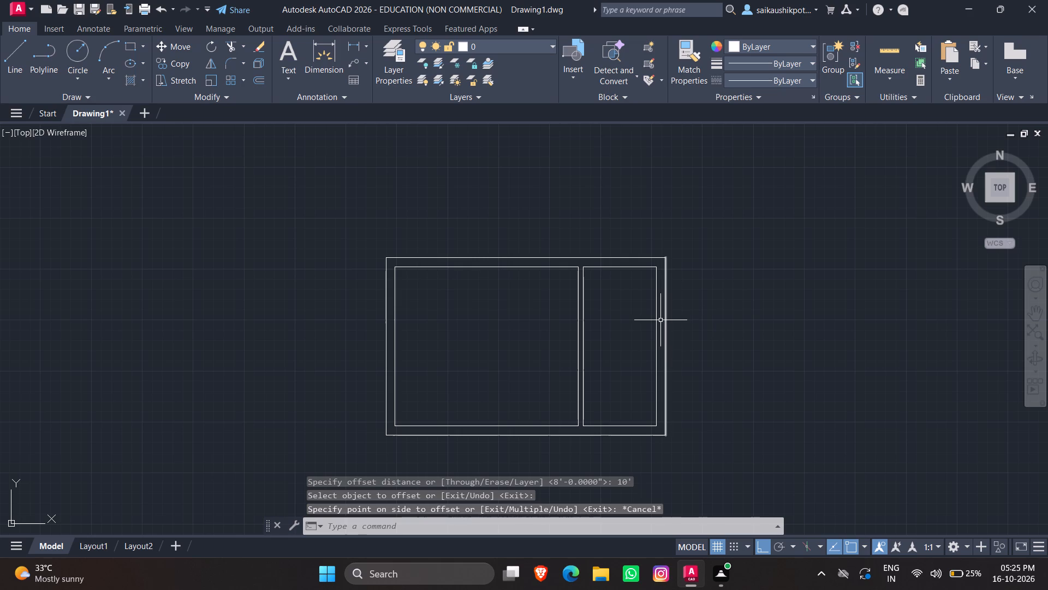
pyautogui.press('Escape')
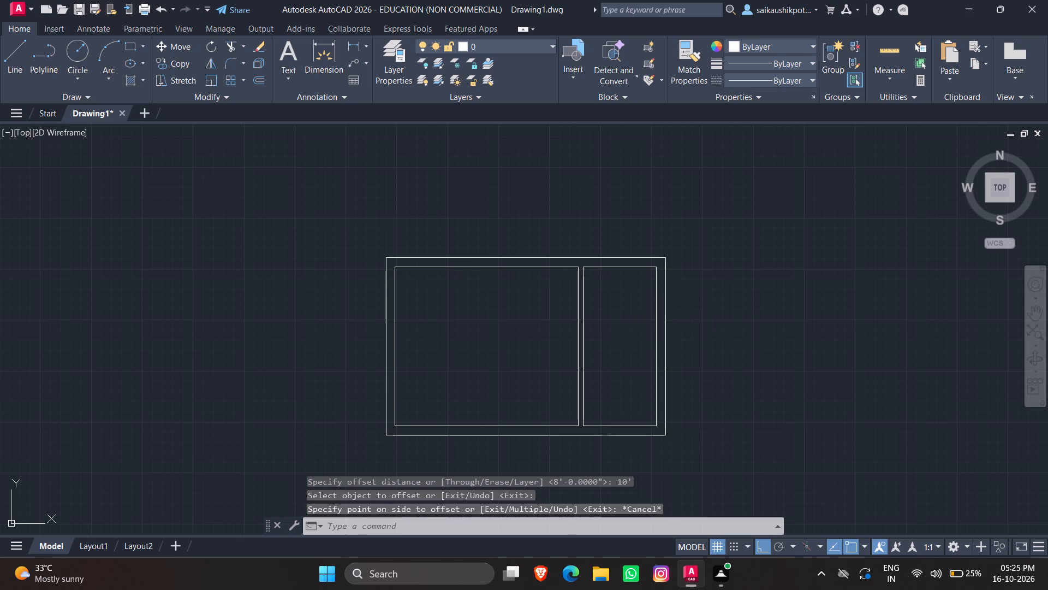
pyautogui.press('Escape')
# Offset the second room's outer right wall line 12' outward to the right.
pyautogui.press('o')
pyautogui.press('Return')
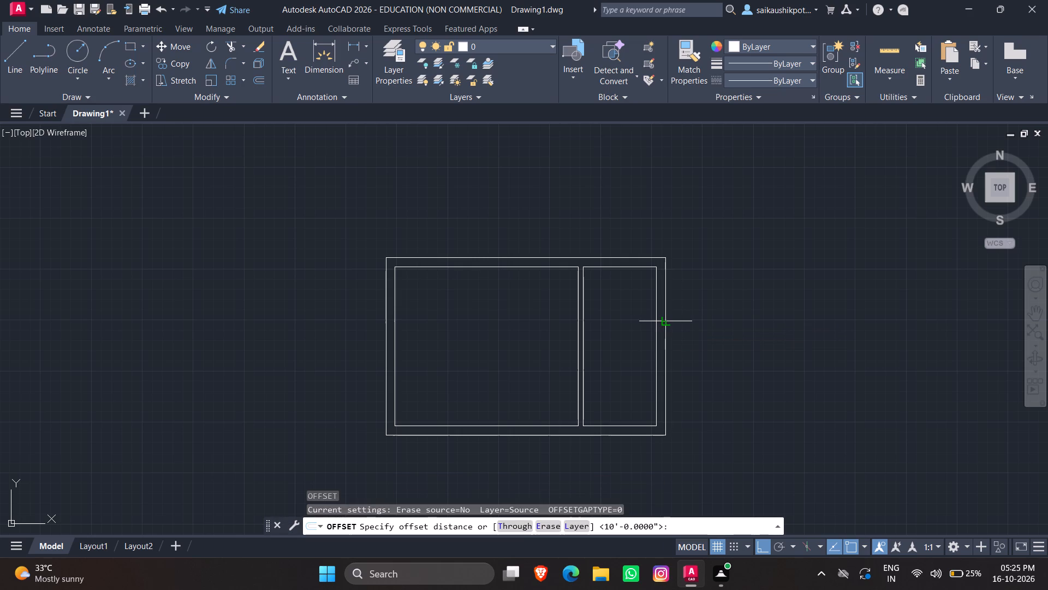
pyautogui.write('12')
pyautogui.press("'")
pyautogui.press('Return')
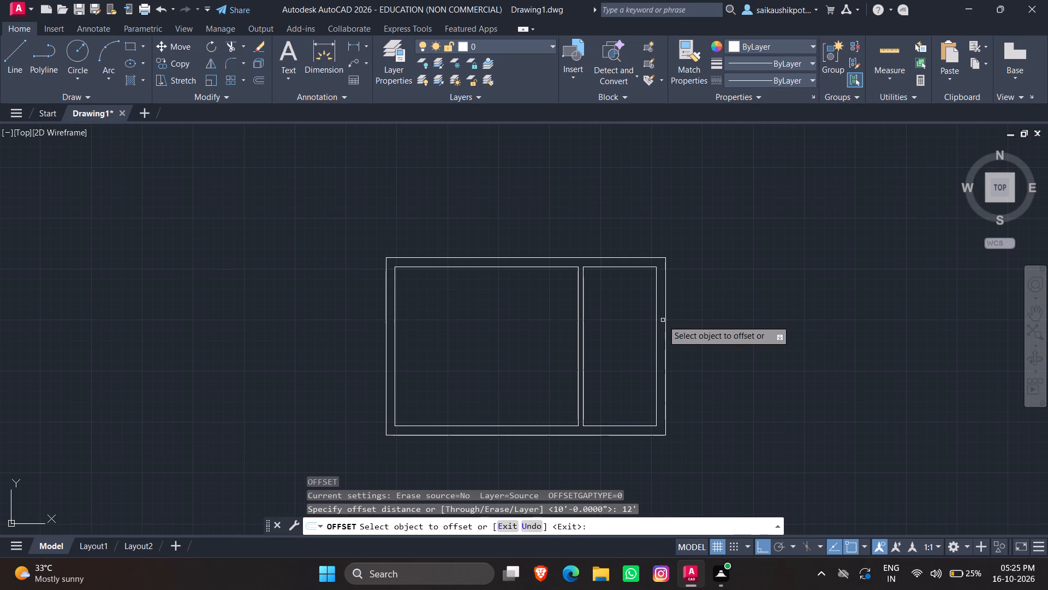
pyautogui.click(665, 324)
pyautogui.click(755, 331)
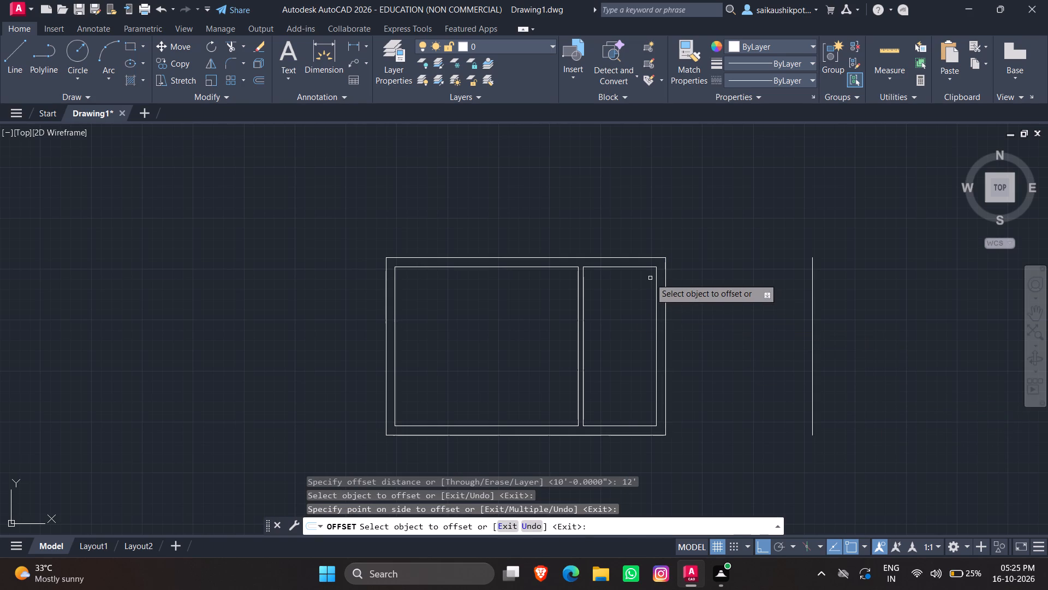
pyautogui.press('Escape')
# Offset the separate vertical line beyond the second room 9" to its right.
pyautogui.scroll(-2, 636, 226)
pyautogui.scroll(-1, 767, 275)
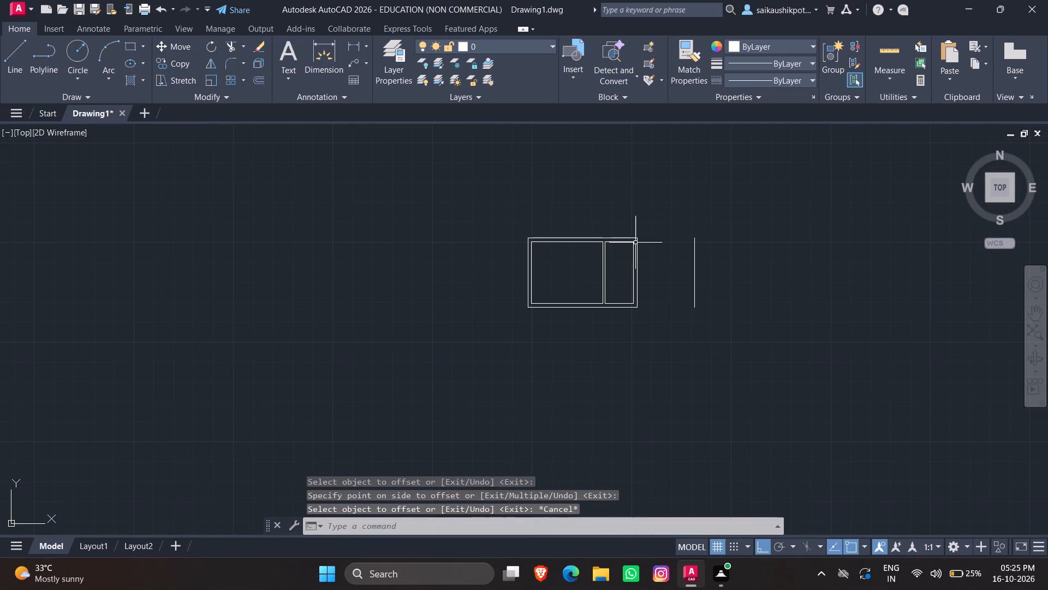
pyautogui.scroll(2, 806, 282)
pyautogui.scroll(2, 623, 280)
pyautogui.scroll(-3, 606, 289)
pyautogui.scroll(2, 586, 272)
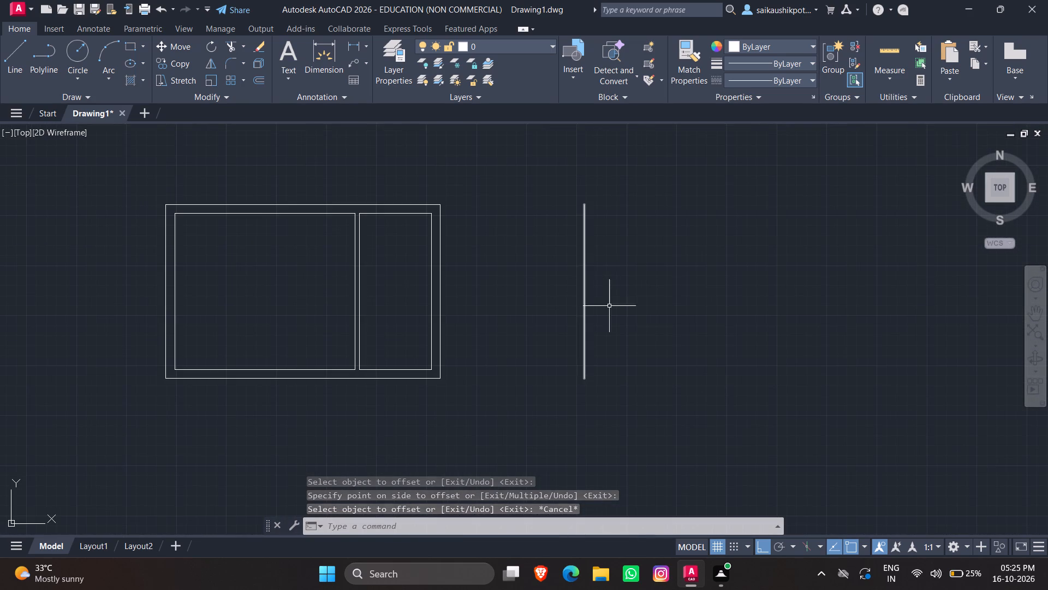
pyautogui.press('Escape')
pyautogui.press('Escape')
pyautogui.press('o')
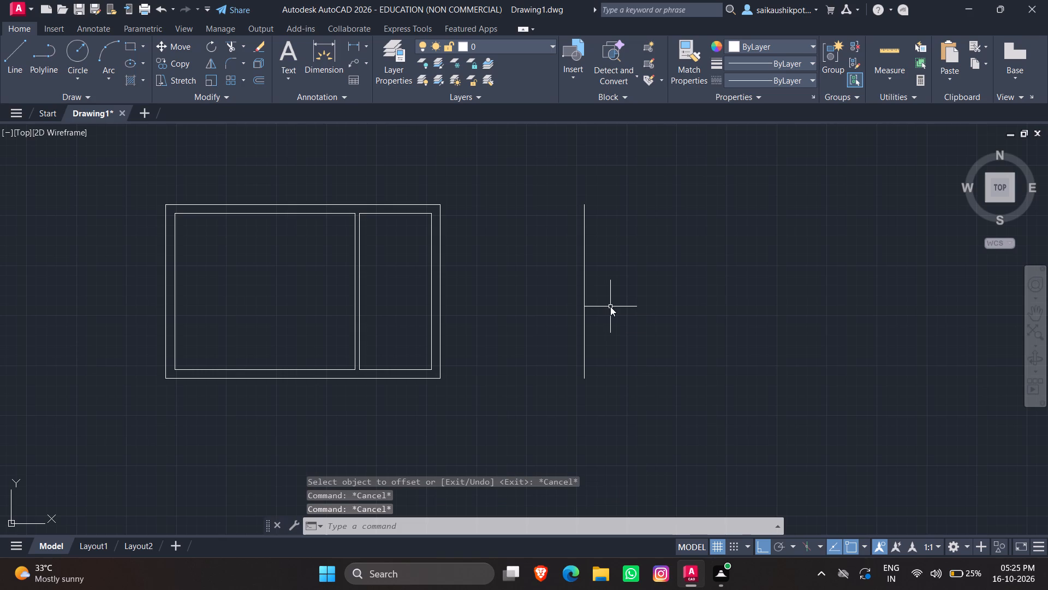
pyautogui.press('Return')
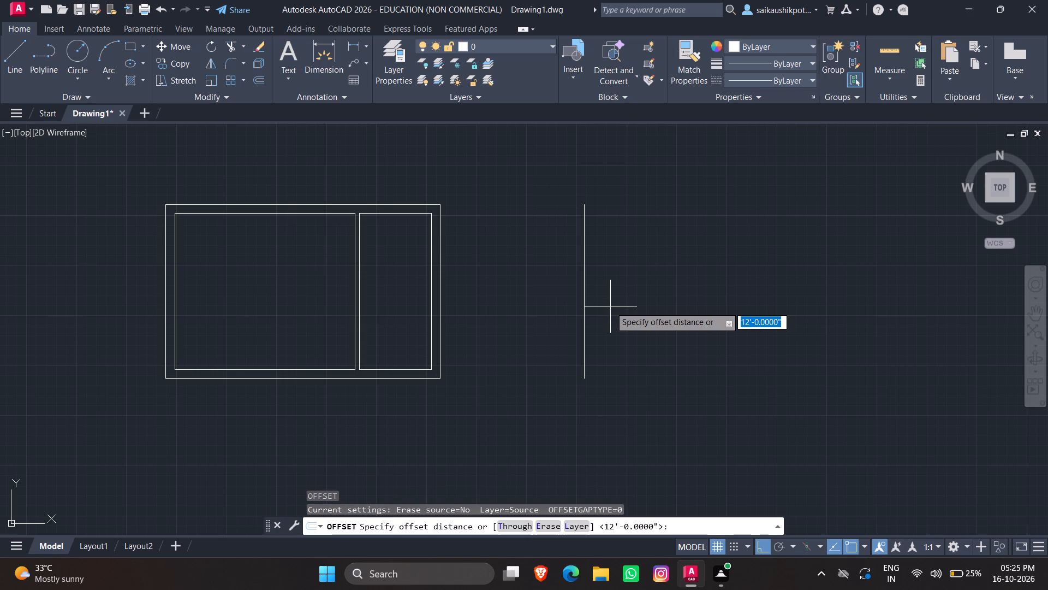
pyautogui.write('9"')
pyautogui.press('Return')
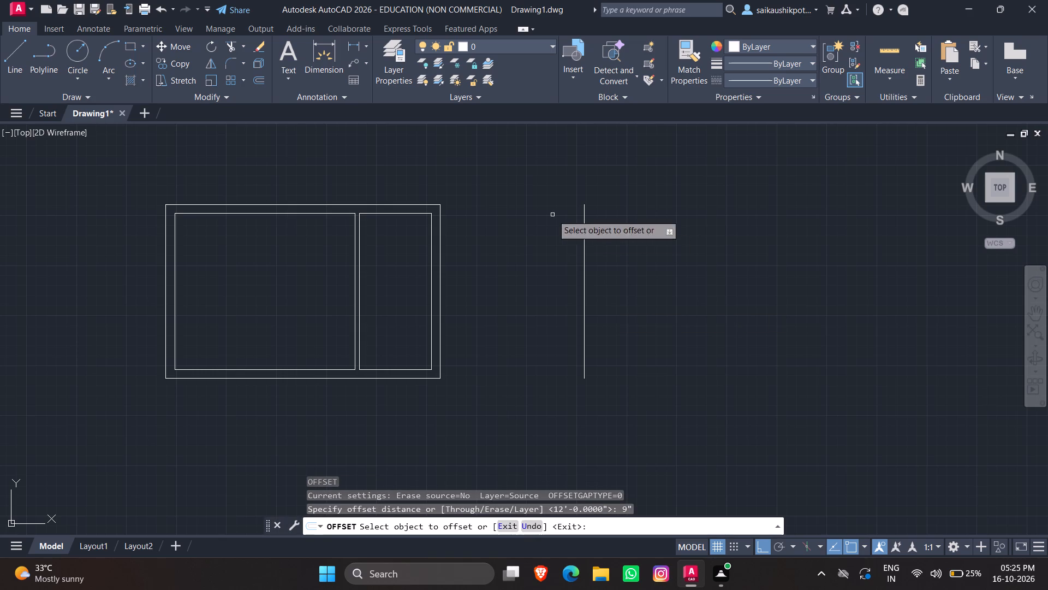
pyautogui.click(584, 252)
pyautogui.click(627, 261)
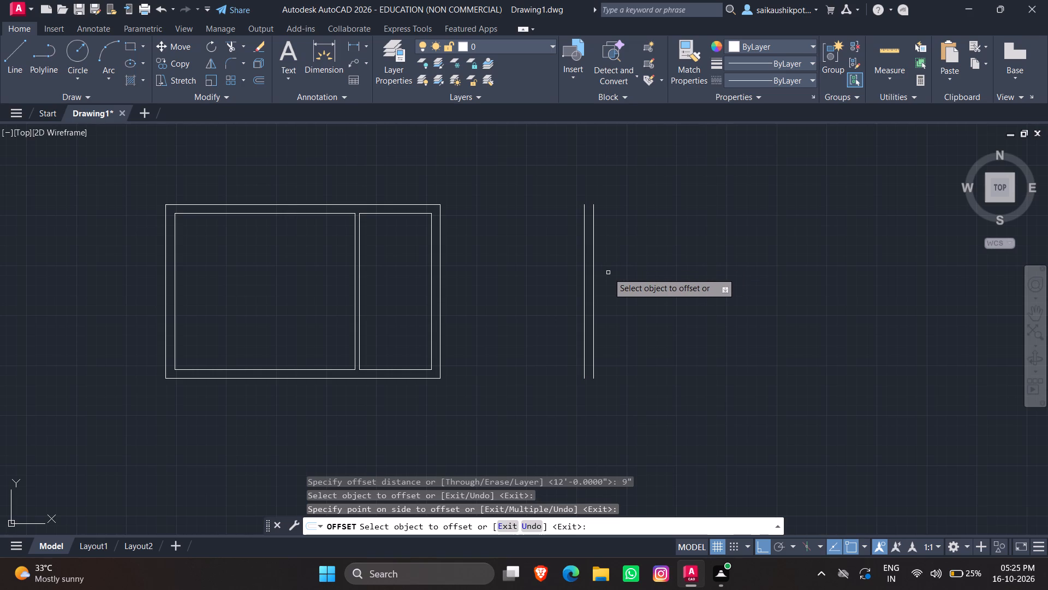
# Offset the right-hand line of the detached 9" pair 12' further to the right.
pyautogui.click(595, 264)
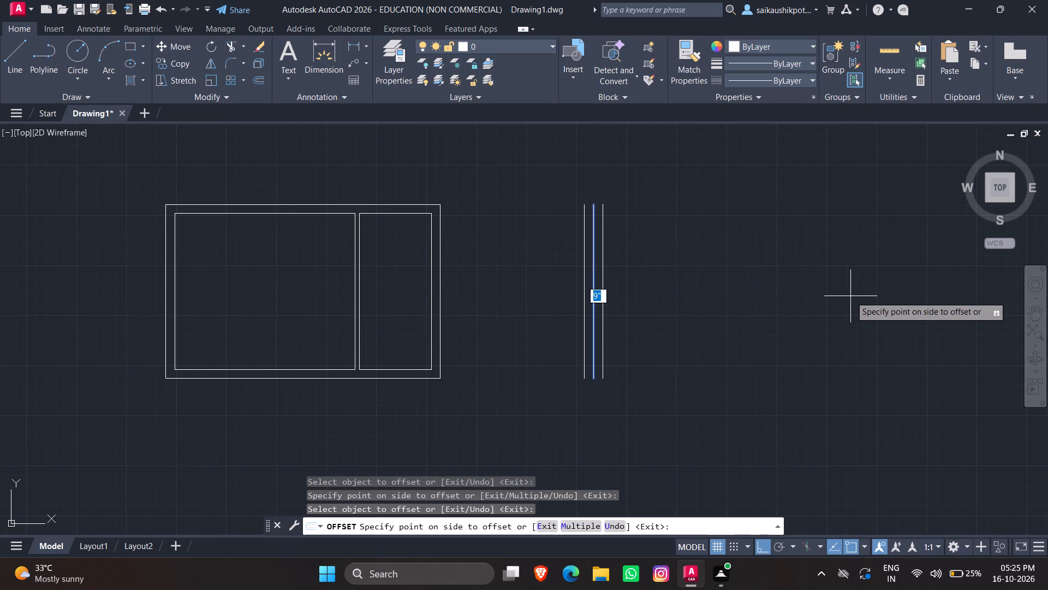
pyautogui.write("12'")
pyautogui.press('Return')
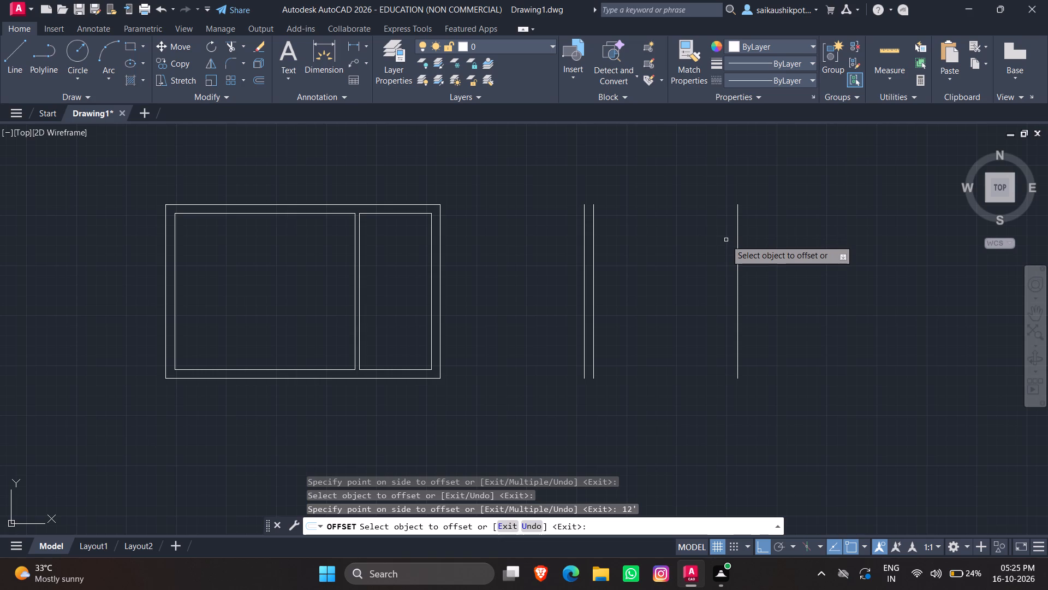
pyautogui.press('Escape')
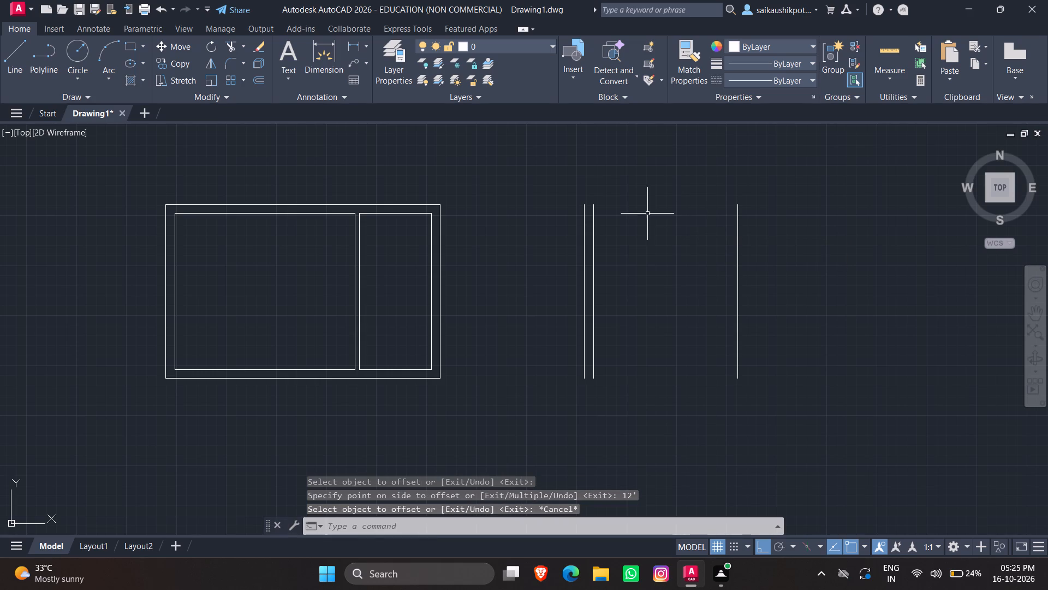
# Quick-measure the first room's interior width and height.
pyautogui.click(884, 51)
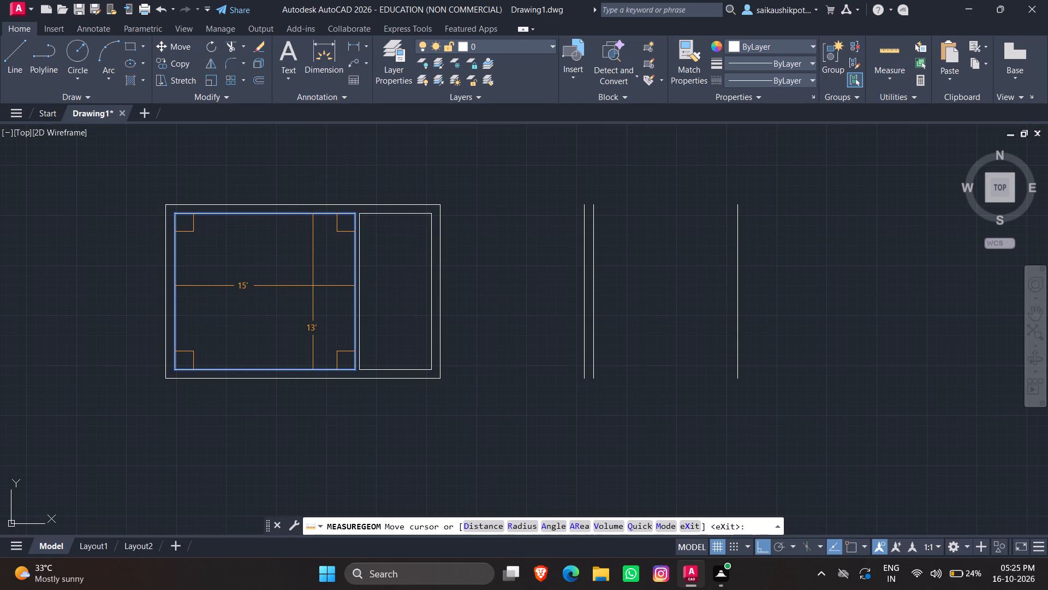
pyautogui.press('Escape')
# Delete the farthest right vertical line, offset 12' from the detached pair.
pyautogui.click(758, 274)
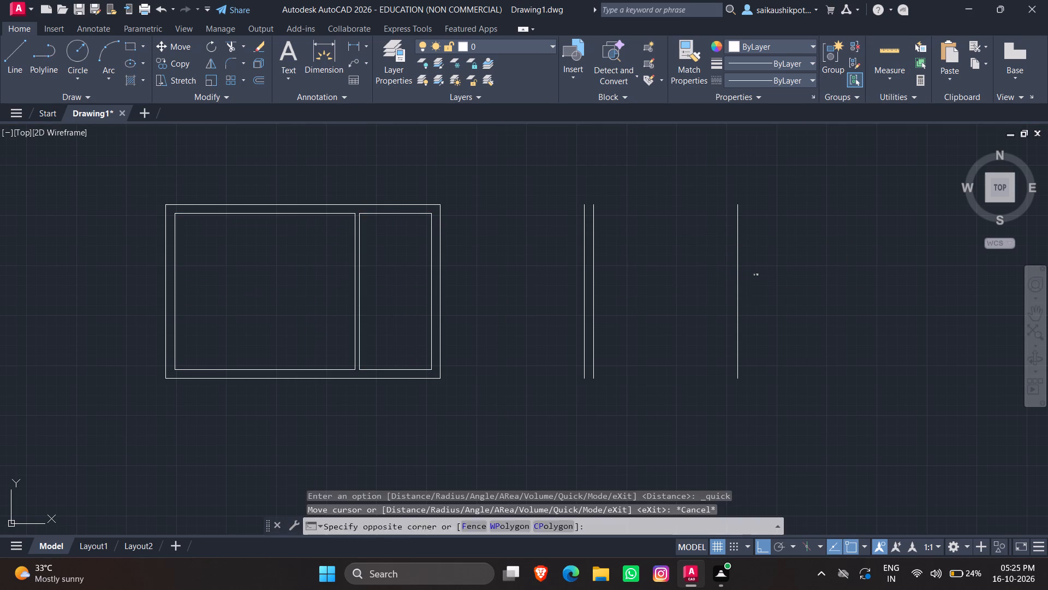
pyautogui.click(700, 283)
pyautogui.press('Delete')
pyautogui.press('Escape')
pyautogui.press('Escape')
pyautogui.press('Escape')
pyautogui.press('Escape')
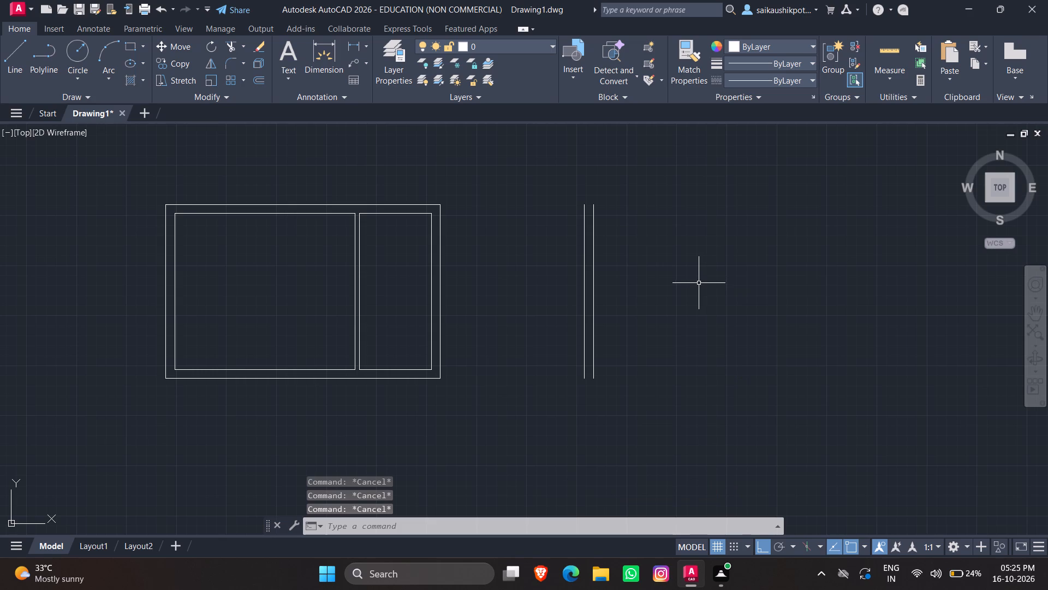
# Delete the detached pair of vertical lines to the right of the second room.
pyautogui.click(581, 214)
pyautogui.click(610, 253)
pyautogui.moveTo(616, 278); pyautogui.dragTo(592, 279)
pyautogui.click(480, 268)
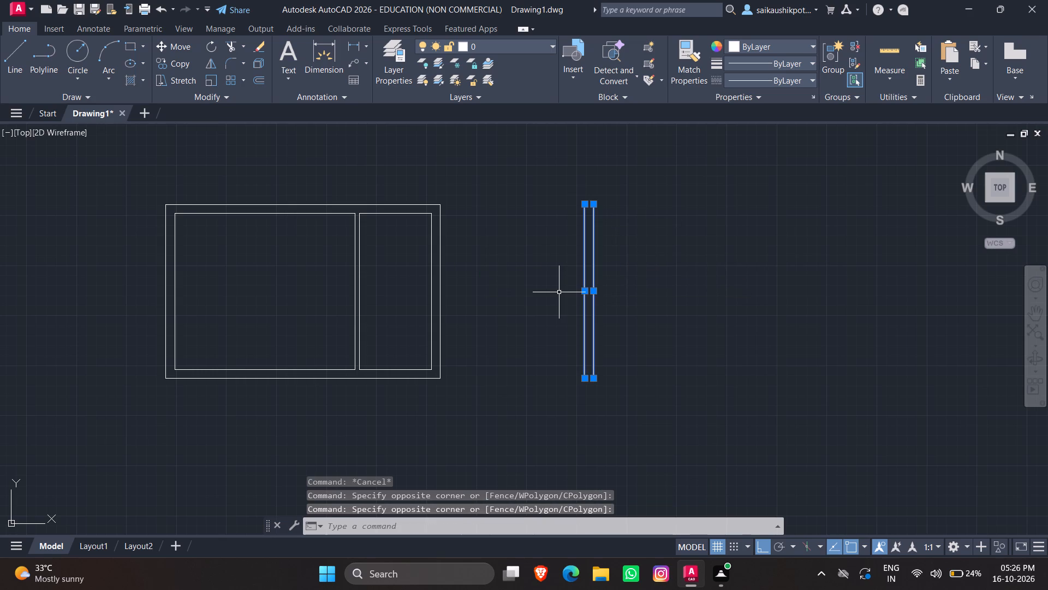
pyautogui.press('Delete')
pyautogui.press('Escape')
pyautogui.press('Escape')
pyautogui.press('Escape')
# Offset the second room's outer right wall line 13' to the right.
pyautogui.press('o')
pyautogui.press('Return')
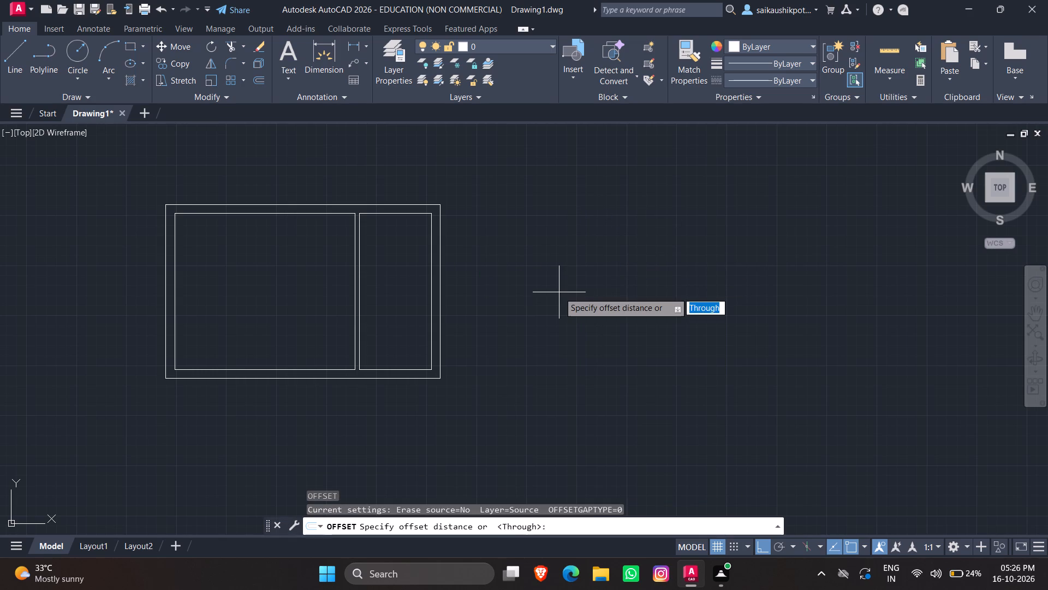
pyautogui.write('13')
pyautogui.press("'")
pyautogui.press('Return')
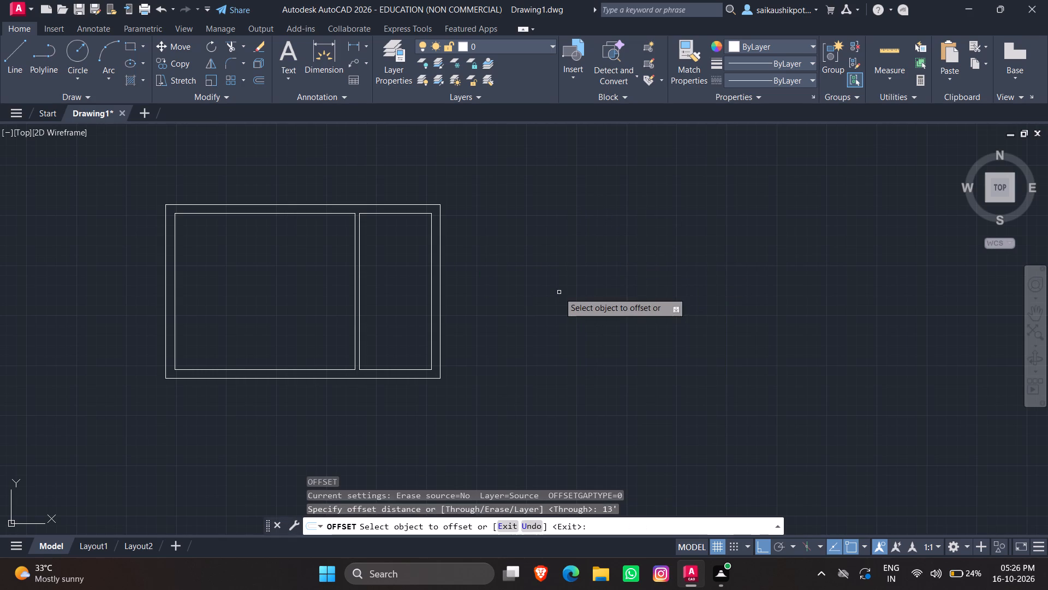
pyautogui.click(439, 270)
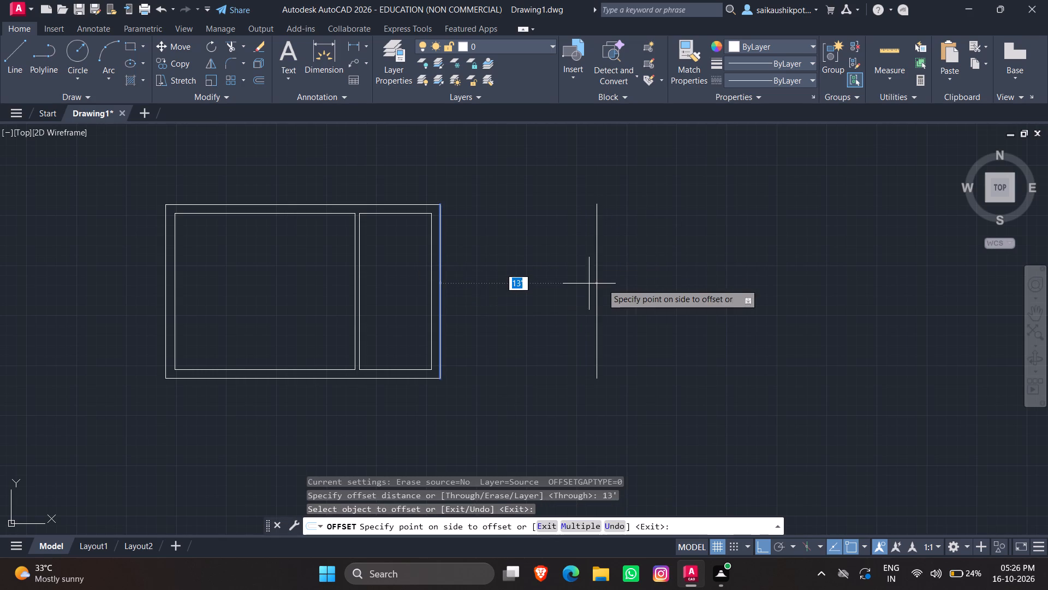
pyautogui.click(606, 284)
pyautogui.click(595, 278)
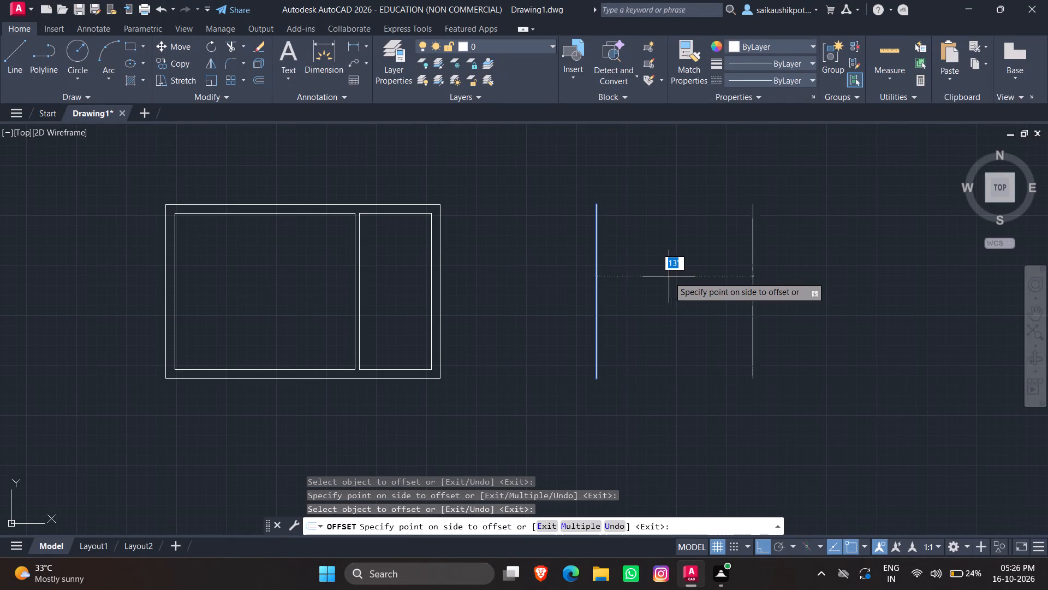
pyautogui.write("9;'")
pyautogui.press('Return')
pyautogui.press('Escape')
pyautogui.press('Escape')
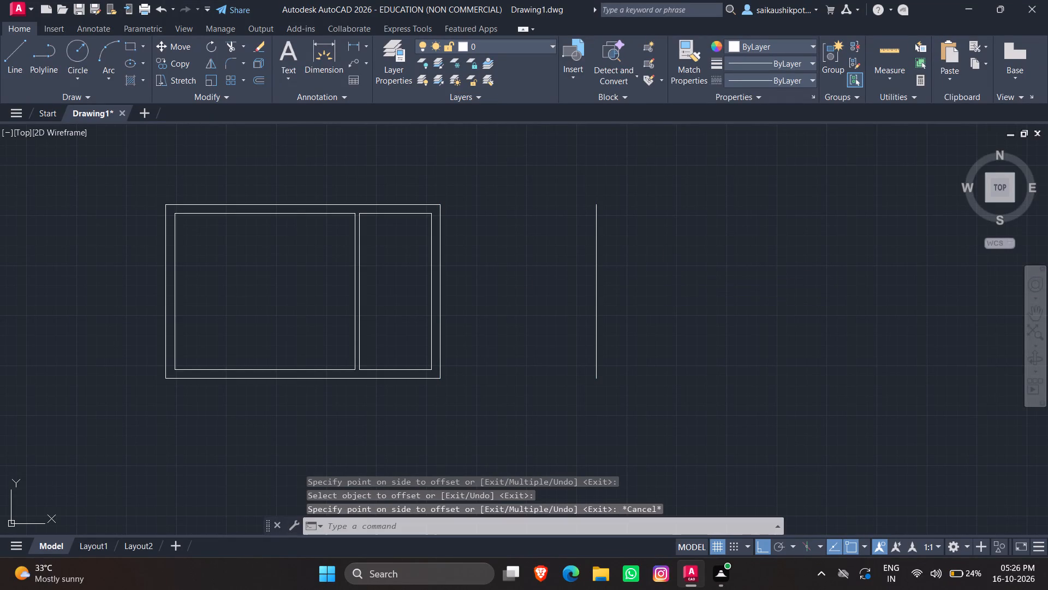
# Offset the new detached vertical line 9" to the right to form a wall pair.
pyautogui.press('o')
pyautogui.press('Return')
pyautogui.write('9"')
pyautogui.press('Return')
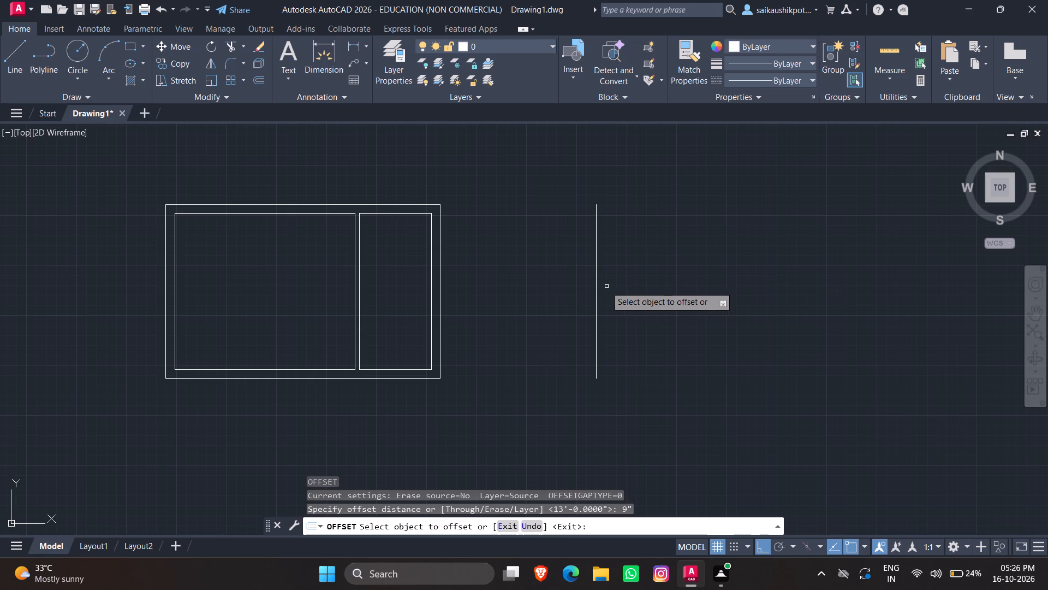
pyautogui.click(597, 281)
pyautogui.click(643, 290)
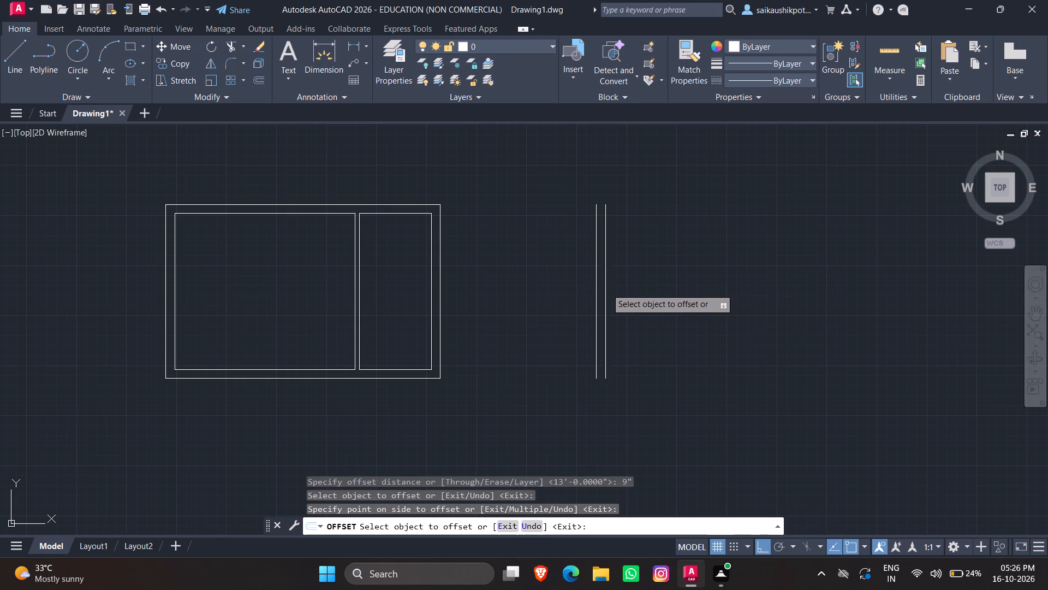
# Add another vertical wall pair by offsetting the detached pair's right-hand line 13' to the right and that copy 9" further.
pyautogui.click(606, 288)
pyautogui.write("13'")
pyautogui.press('Return')
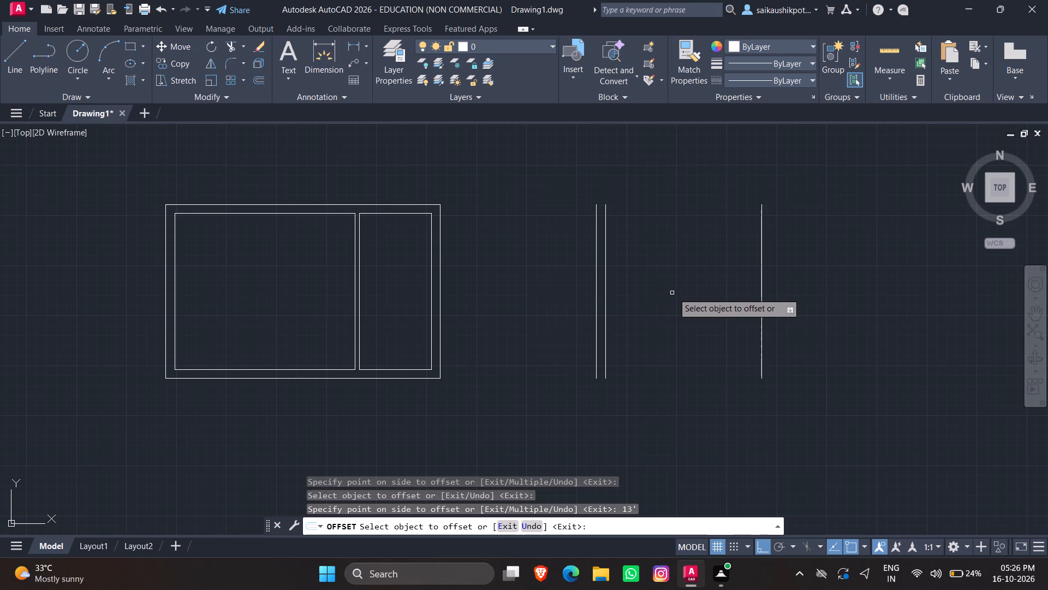
pyautogui.click(763, 283)
pyautogui.click(877, 303)
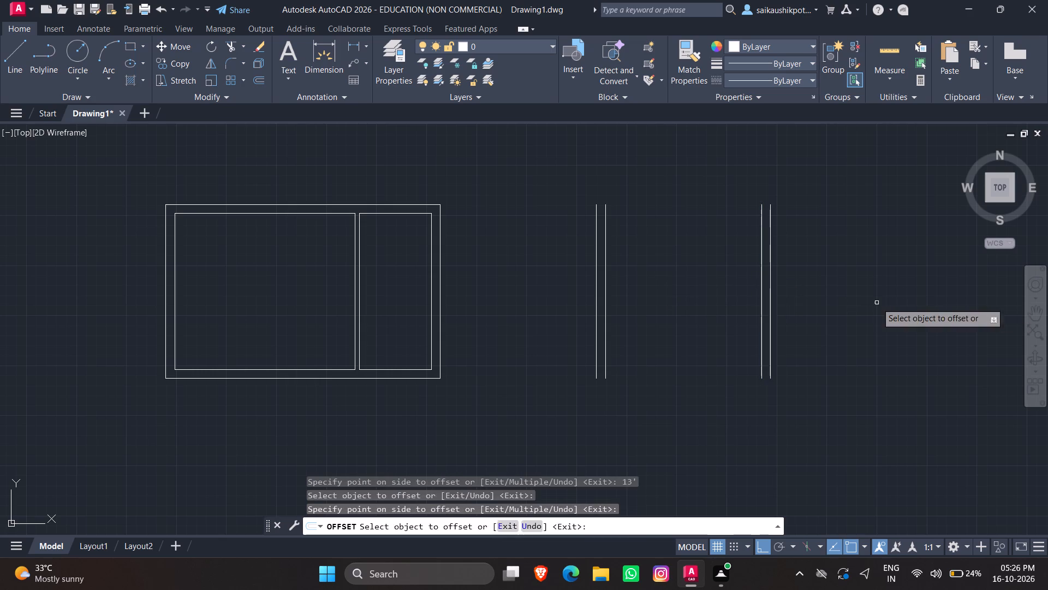
pyautogui.press('Escape')
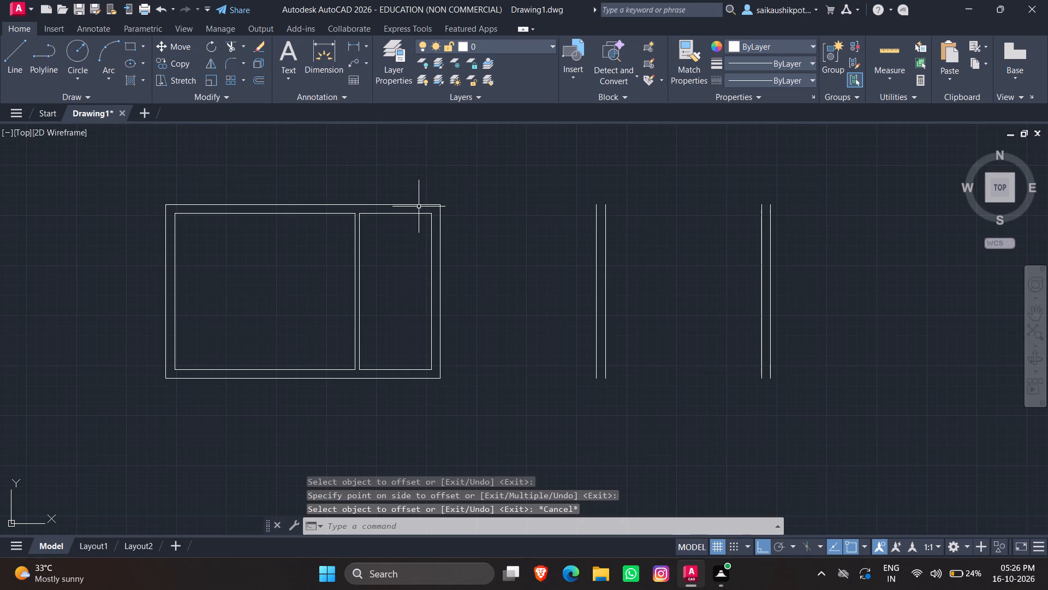
# Draw a line from the second room's top-right outer corner to the top end of the farthest right vertical line.
pyautogui.press('l')
pyautogui.press('Return')
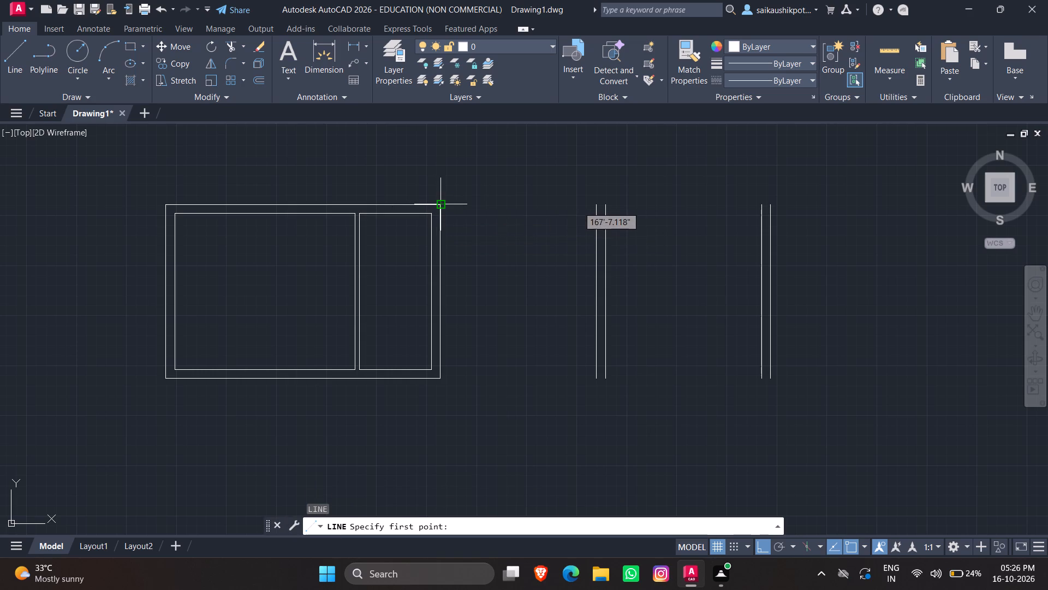
pyautogui.click(440, 206)
pyautogui.click(771, 205)
pyautogui.press('Escape')
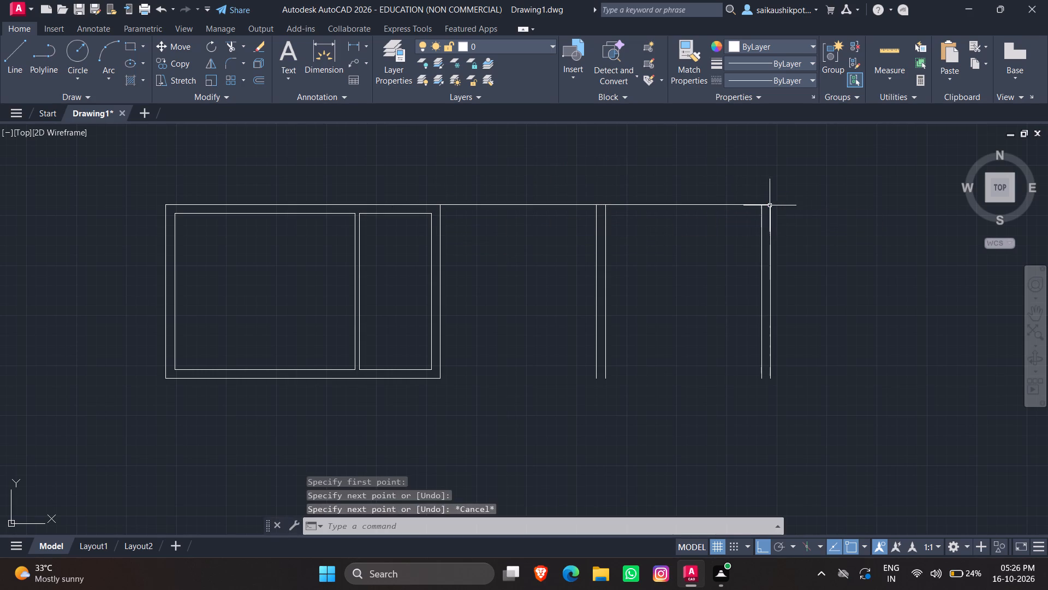
pyautogui.press('Escape')
pyautogui.press('Escape')
pyautogui.press('Escape')
# Offset the new top wall line 9" downward.
pyautogui.press('o')
pyautogui.press('Return')
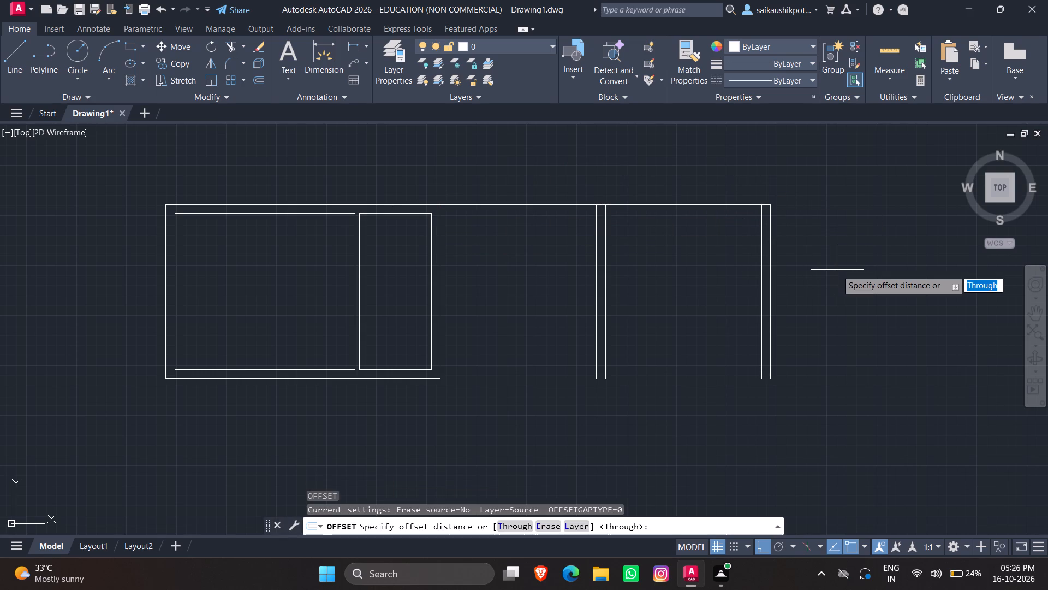
pyautogui.write('9"')
pyautogui.press('Return')
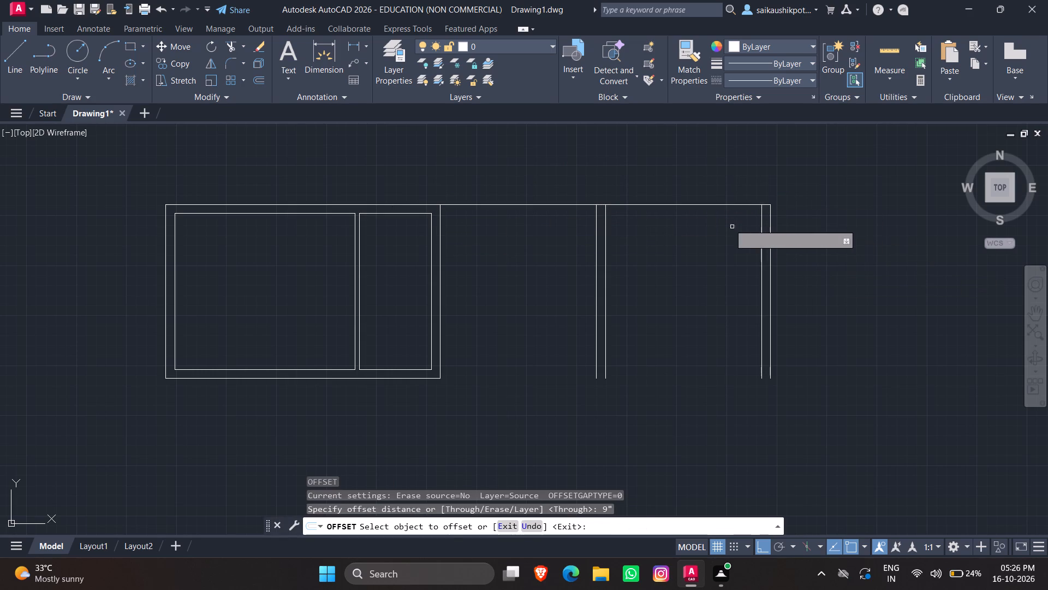
pyautogui.click(683, 203)
pyautogui.click(682, 245)
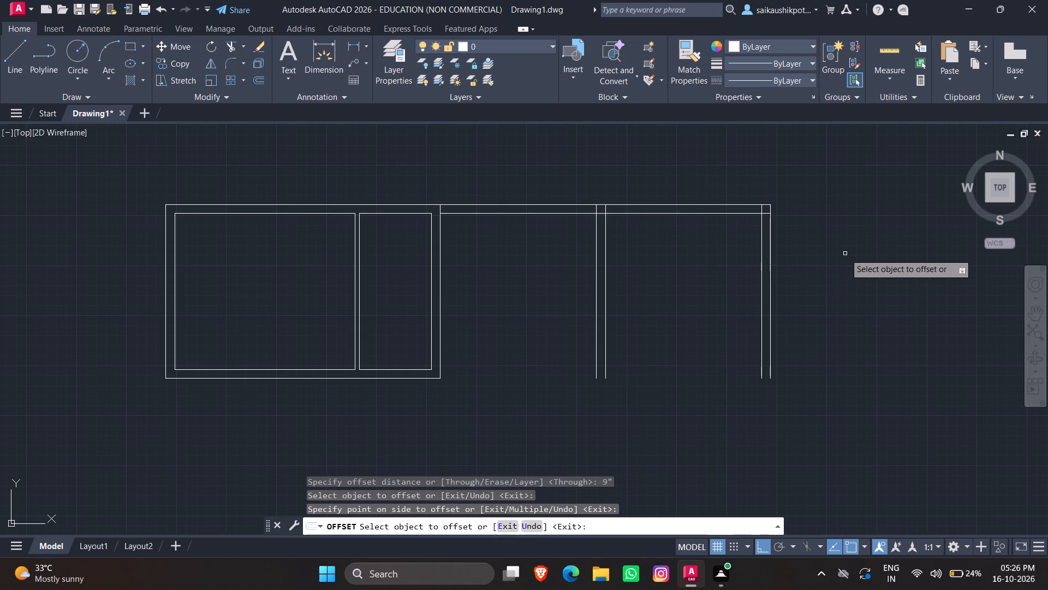
pyautogui.press('Escape')
pyautogui.press('Escape')
# Trim the overlapping line segments where the three right-hand vertical walls meet the new top wall.
pyautogui.write('tr')
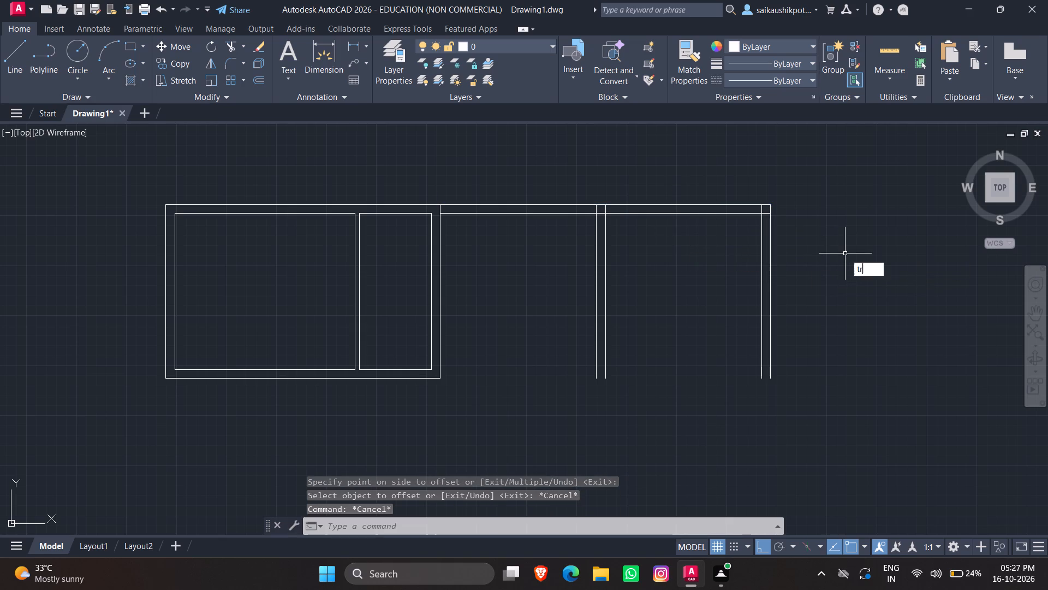
pyautogui.press('Return')
pyautogui.press('Return')
pyautogui.scroll(1, 451, 213)
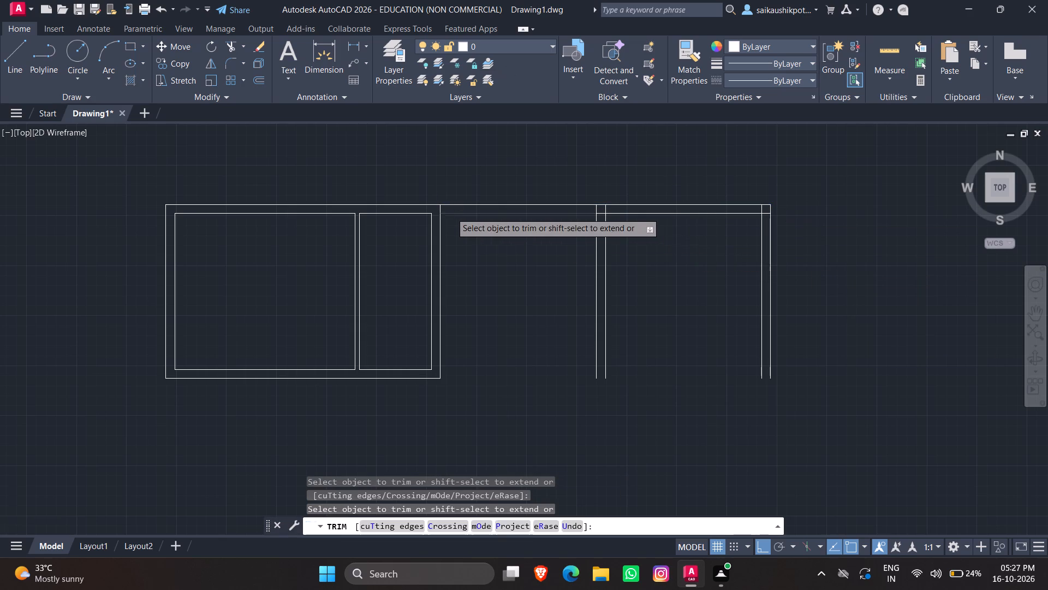
pyautogui.click(433, 210)
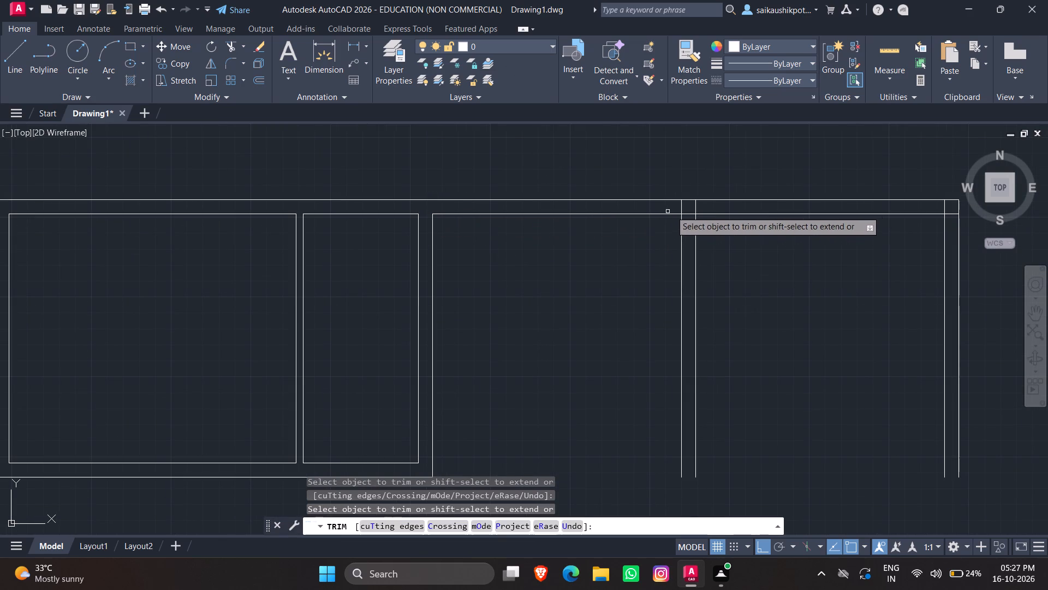
pyautogui.scroll(3, 681, 206)
pyautogui.moveTo(665, 207); pyautogui.dragTo(739, 211)
pyautogui.moveTo(720, 215); pyautogui.dragTo(708, 273)
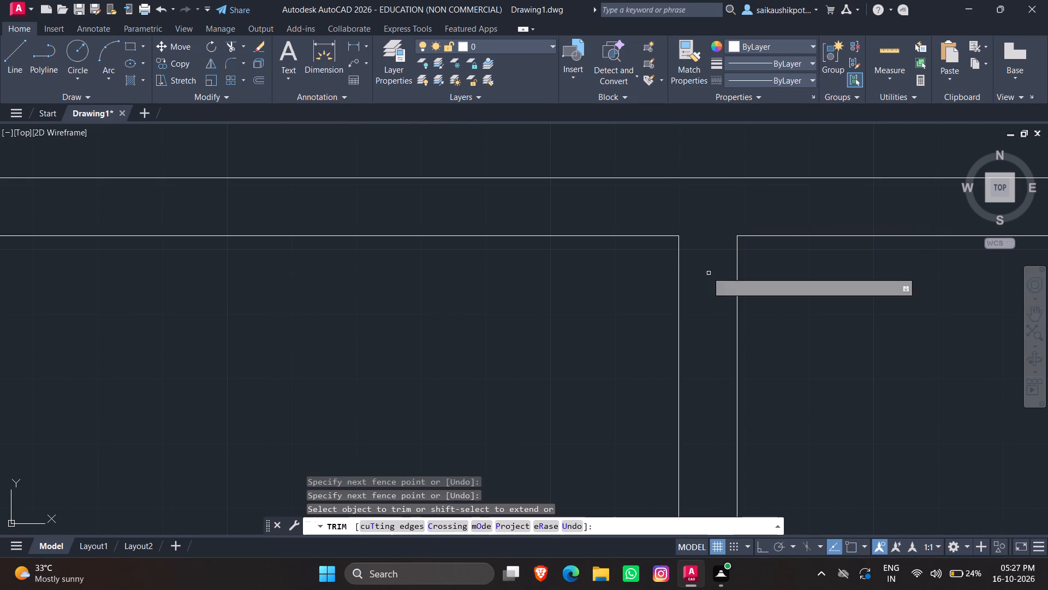
pyautogui.scroll(-4, 519, 235)
pyautogui.scroll(4, 699, 235)
pyautogui.moveTo(647, 240); pyautogui.dragTo(691, 310)
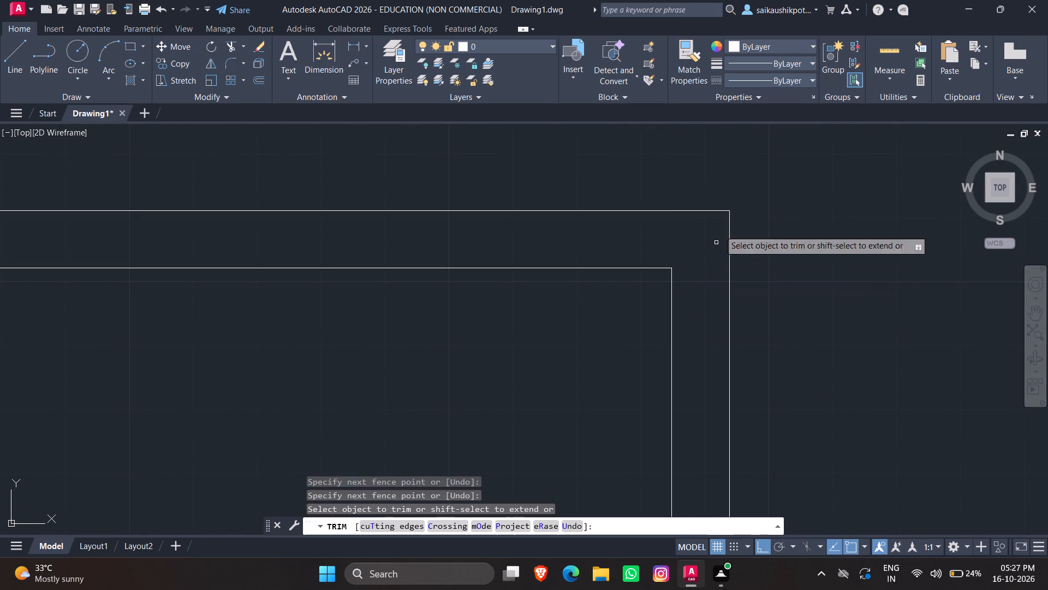
pyautogui.scroll(-4, 720, 203)
pyautogui.press('Escape')
pyautogui.press('Escape')
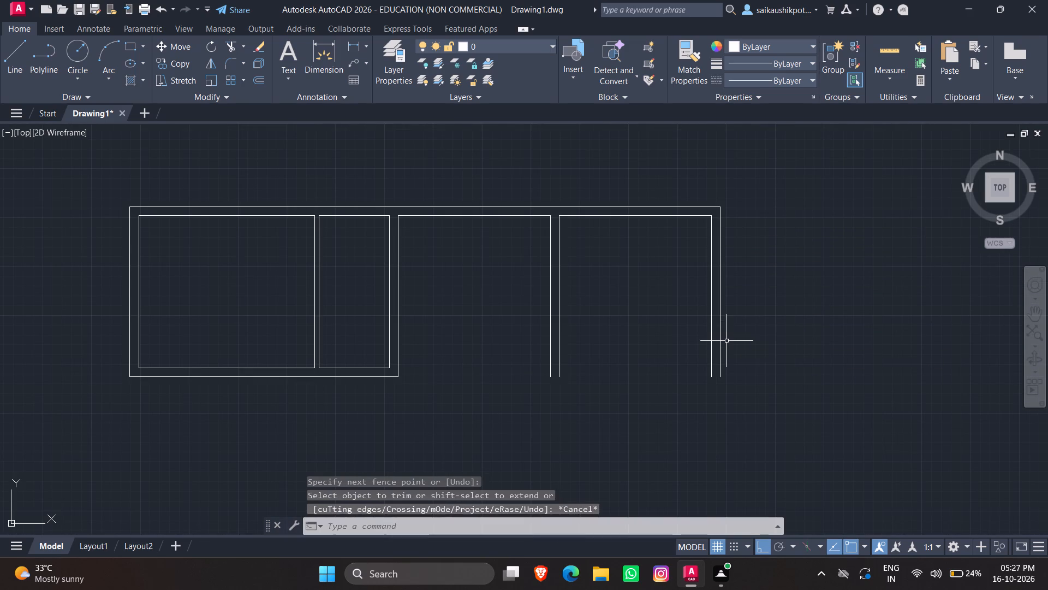
pyautogui.press('Escape')
pyautogui.press('Escape')
# Offset the inner top line of the farthest right room 13' downward.
pyautogui.press('o')
pyautogui.press('Return')
pyautogui.write("13'")
pyautogui.press('Return')
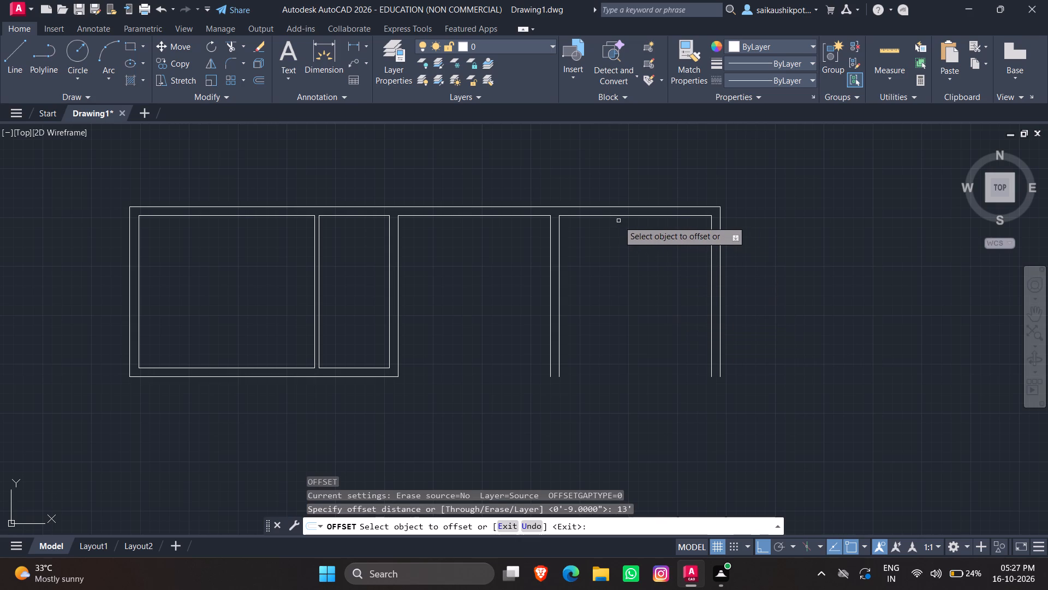
pyautogui.click(612, 215)
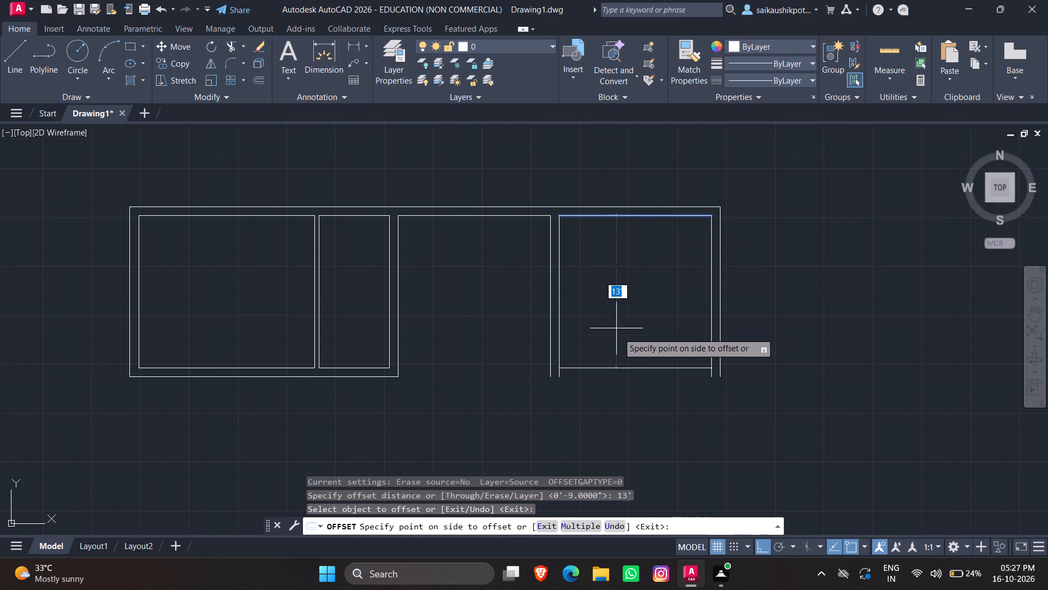
pyautogui.click(624, 345)
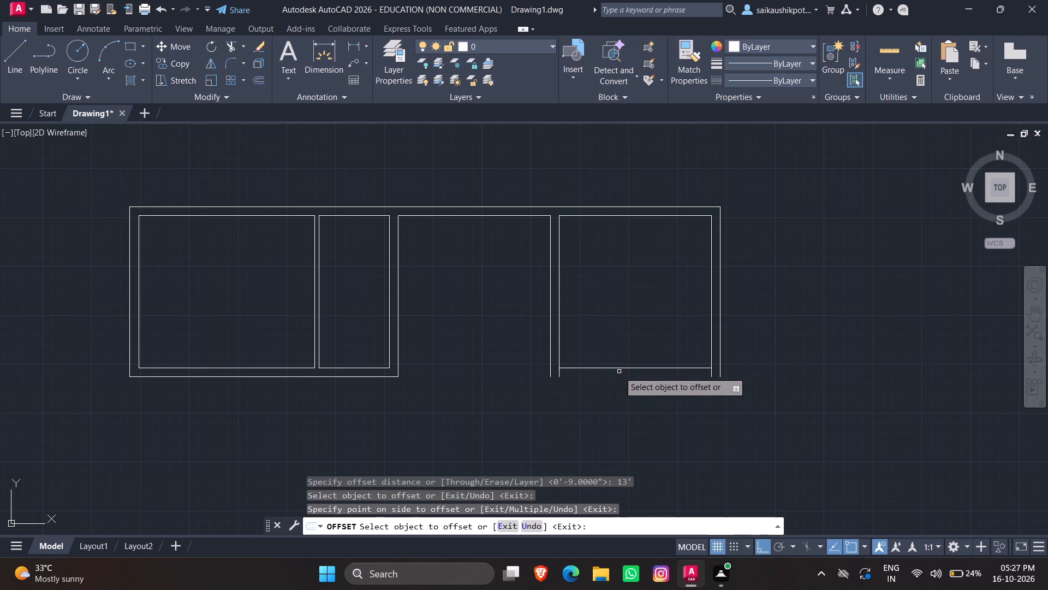
# Offset the farthest right room's inner bottom line 9" downward.
pyautogui.click(617, 368)
pyautogui.press('9')
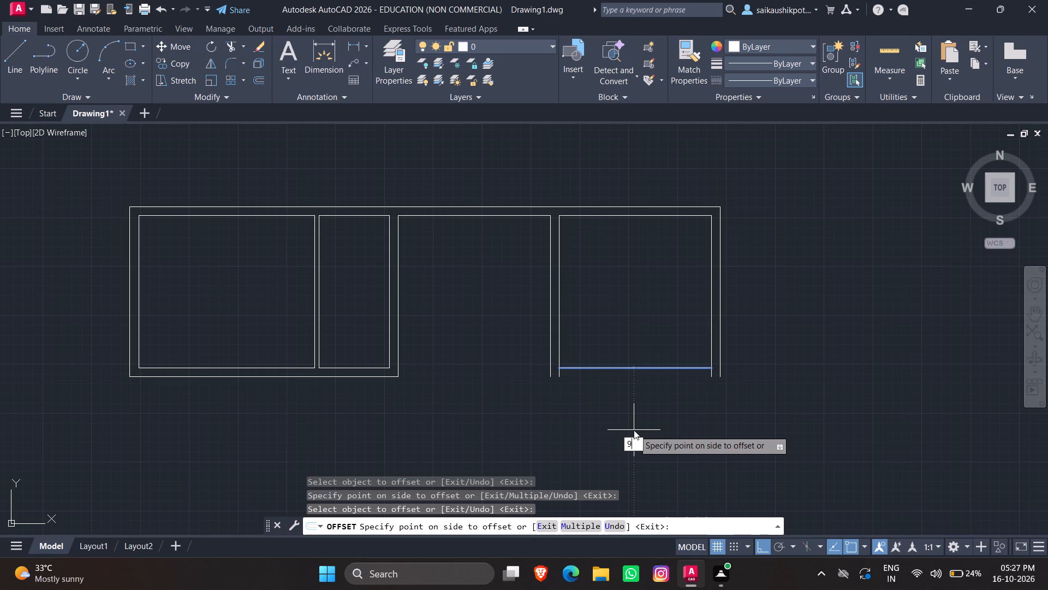
pyautogui.hotkey('shift', '"')
pyautogui.press('Return')
pyautogui.press('Escape')
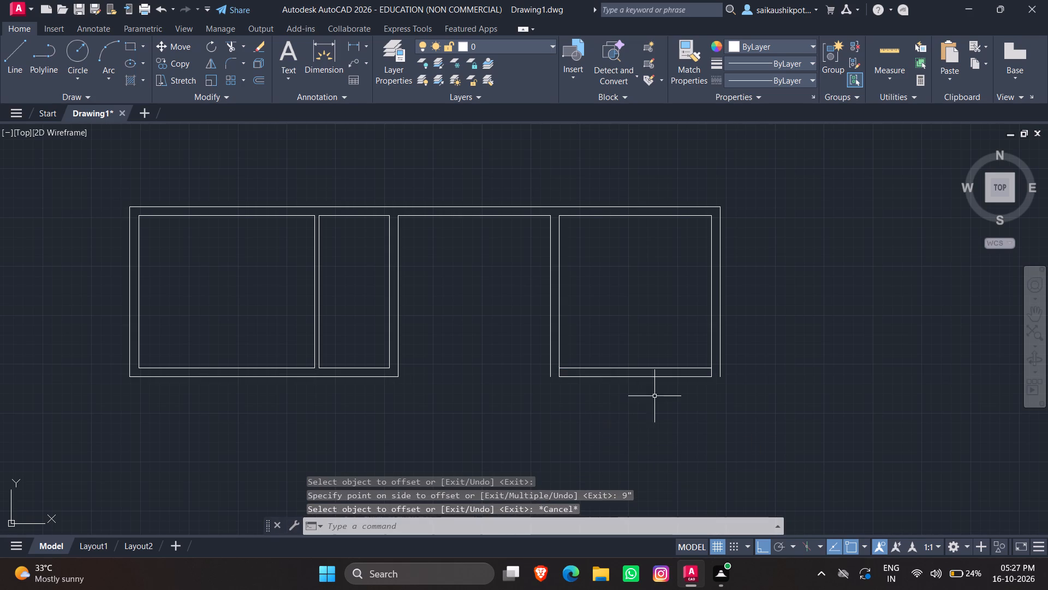
# Stretch the right end of the outer bottom line to the lower end of the outer right wall line.
pyautogui.scroll(2, 718, 377)
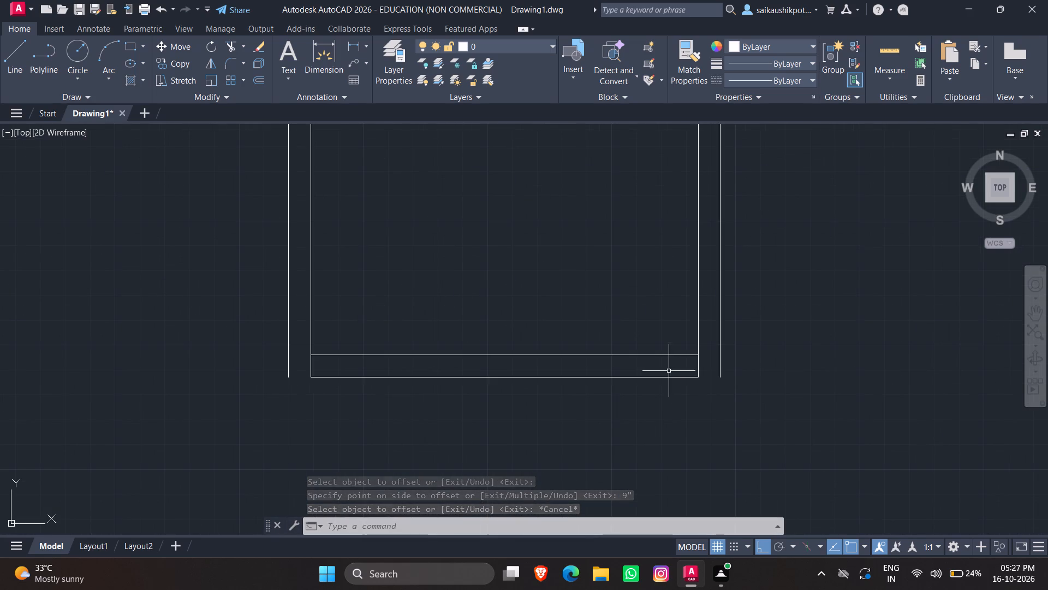
pyautogui.scroll(2, 670, 378)
pyautogui.click(665, 376)
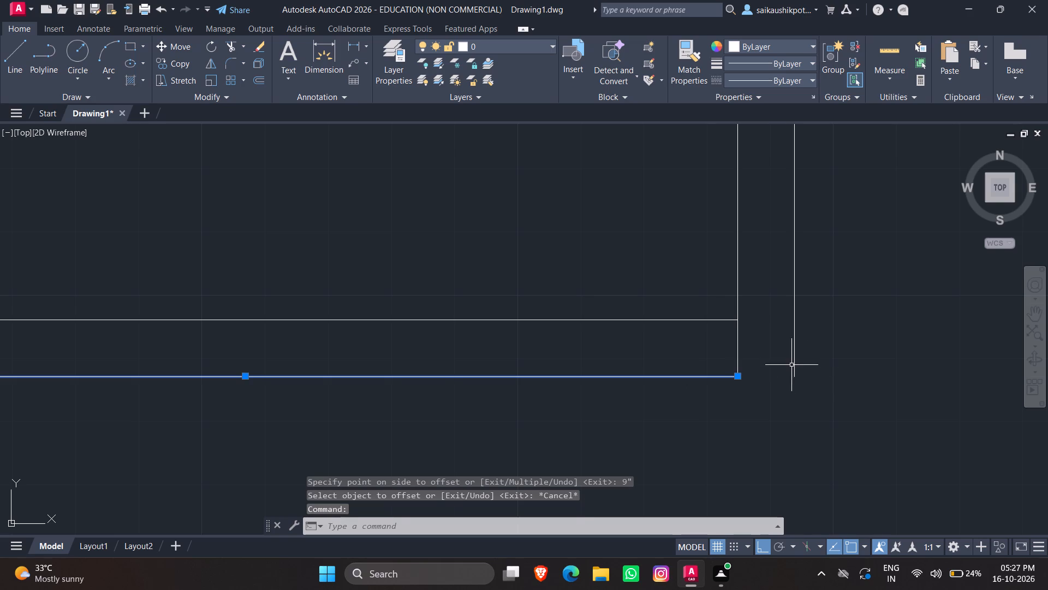
pyautogui.click(791, 365)
pyautogui.click(800, 362)
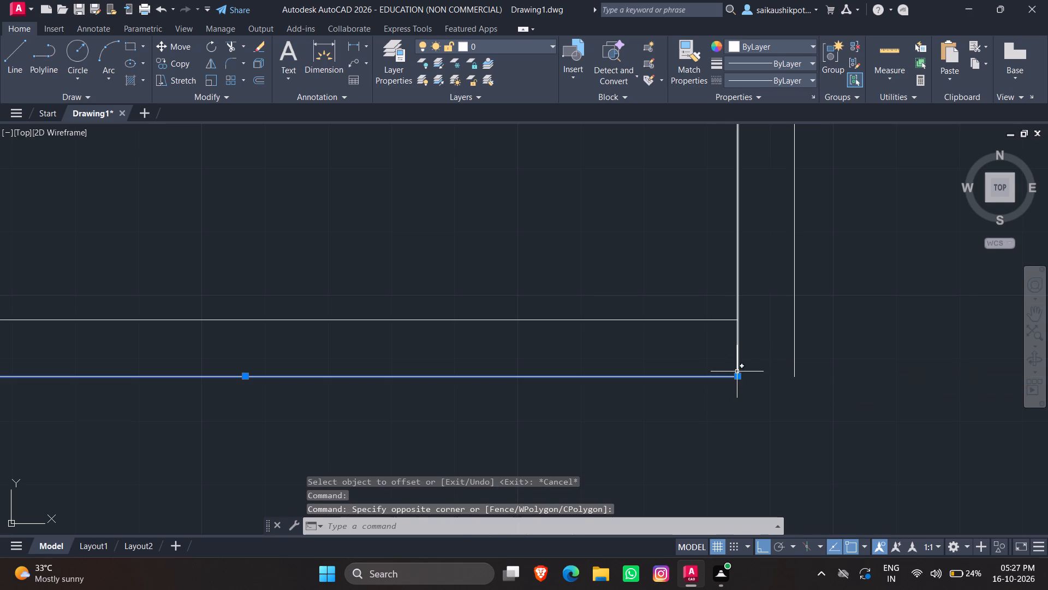
pyautogui.click(739, 374)
pyautogui.click(794, 374)
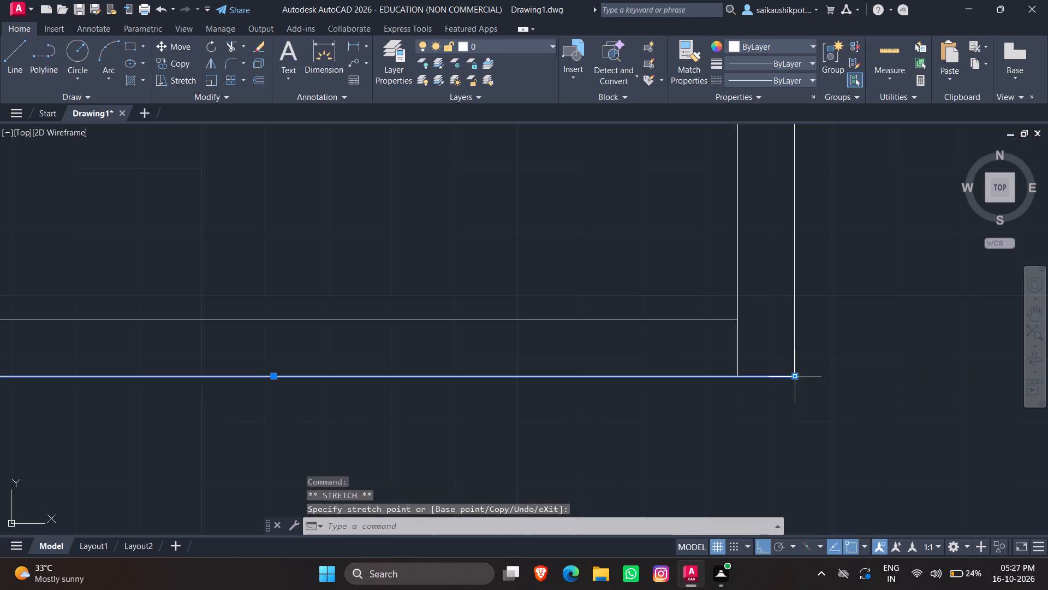
pyautogui.press('Escape')
# Trim the inner right wall line's stub within the bottom wall at the lower-right corner.
pyautogui.press('t')
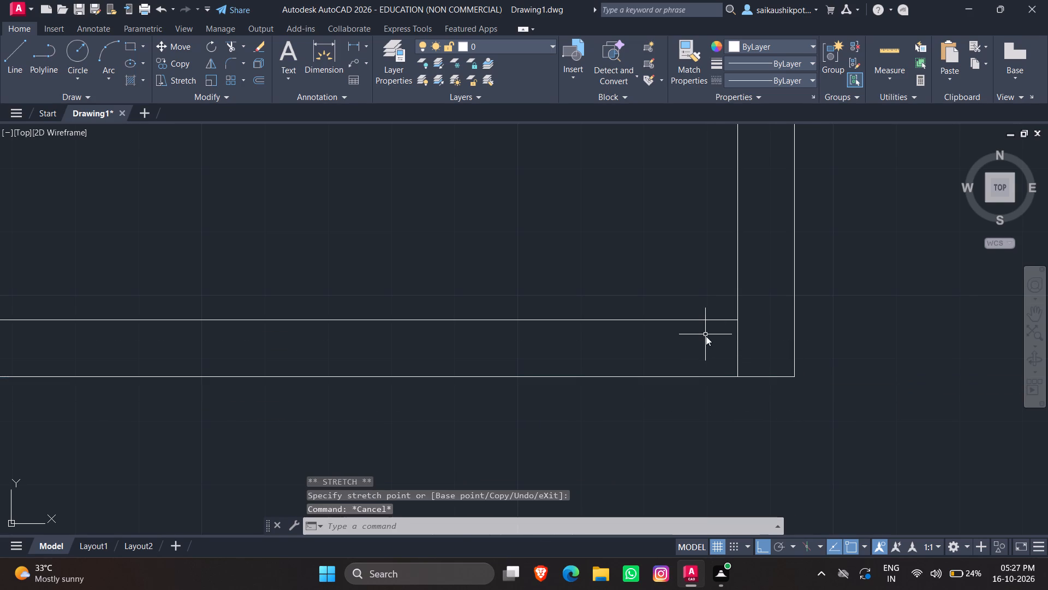
pyautogui.press('r')
pyautogui.press('Return')
pyautogui.press('Return')
pyautogui.moveTo(755, 335); pyautogui.dragTo(737, 349)
pyautogui.click(711, 355)
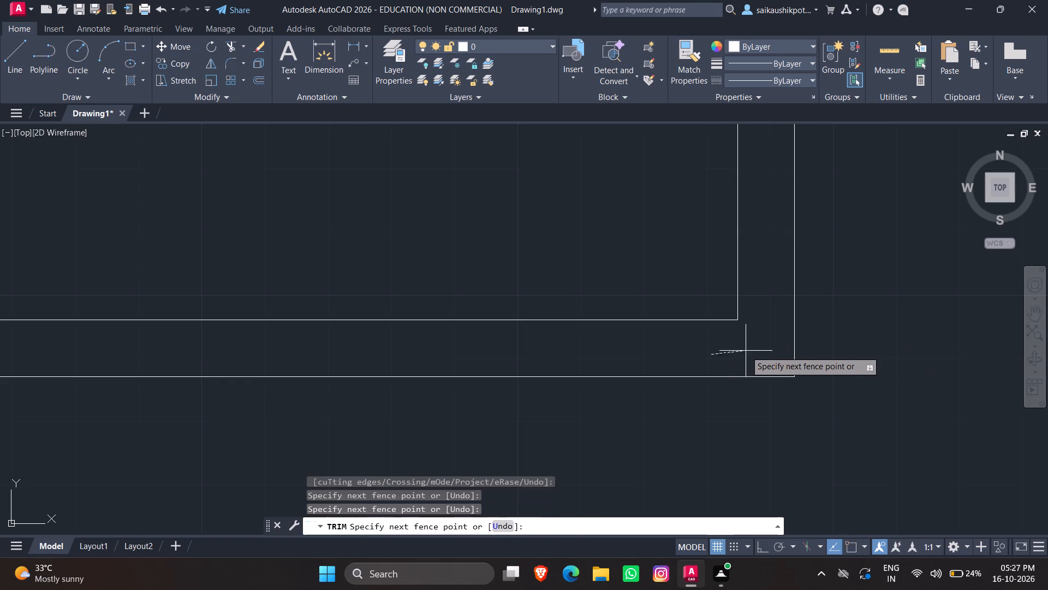
pyautogui.click(746, 351)
pyautogui.scroll(-3, 743, 351)
pyautogui.scroll(3, 469, 370)
pyautogui.press('Escape')
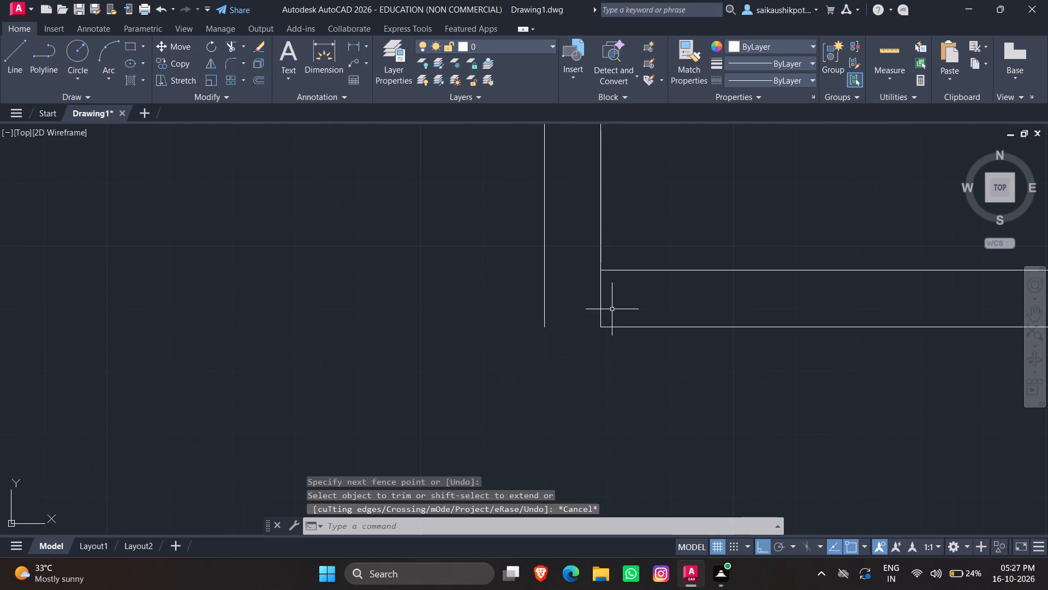
# Stretch the left end of the outer bottom line to the lower end of the dividing wall's left line.
pyautogui.click(608, 327)
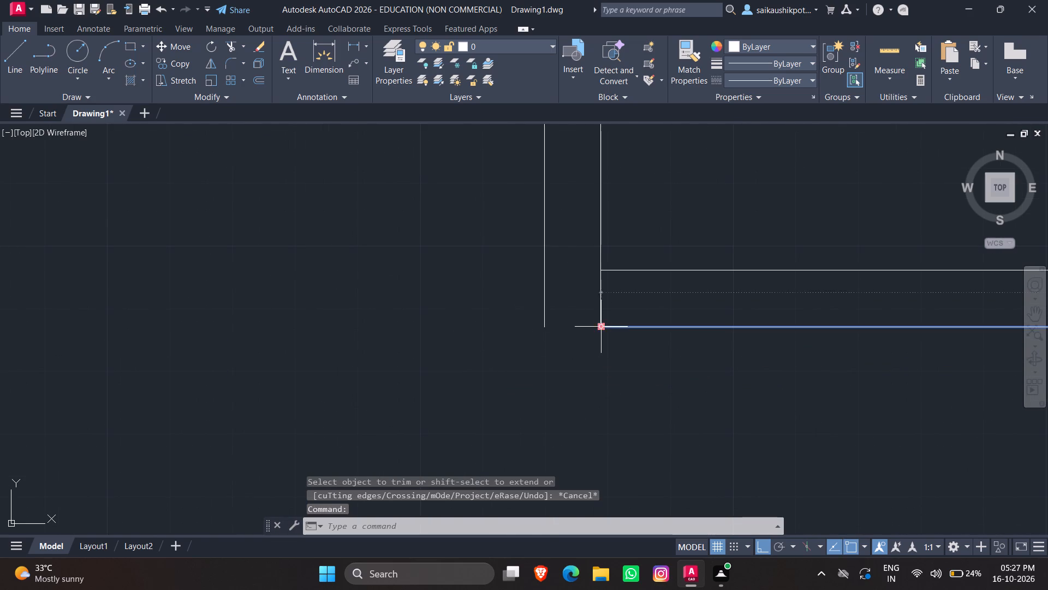
pyautogui.click(601, 328)
pyautogui.click(546, 326)
pyautogui.press('Escape')
pyautogui.press('Escape')
pyautogui.press('Escape')
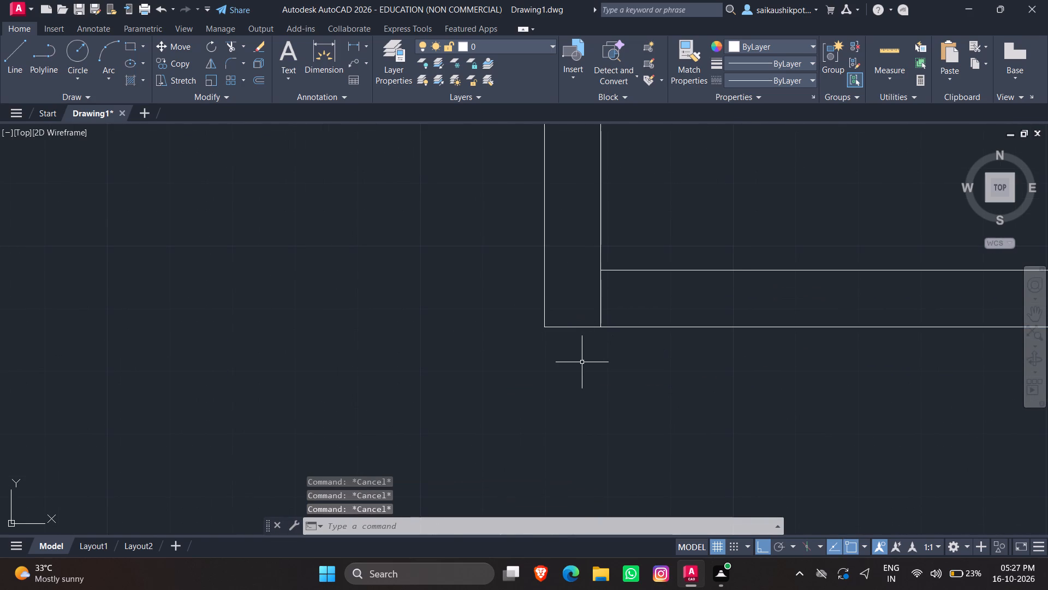
# Trim the dividing wall's inner line stub within the bottom wall at the farthest right room's lower-left corner.
pyautogui.write('tr')
pyautogui.press('Return')
pyautogui.press('Return')
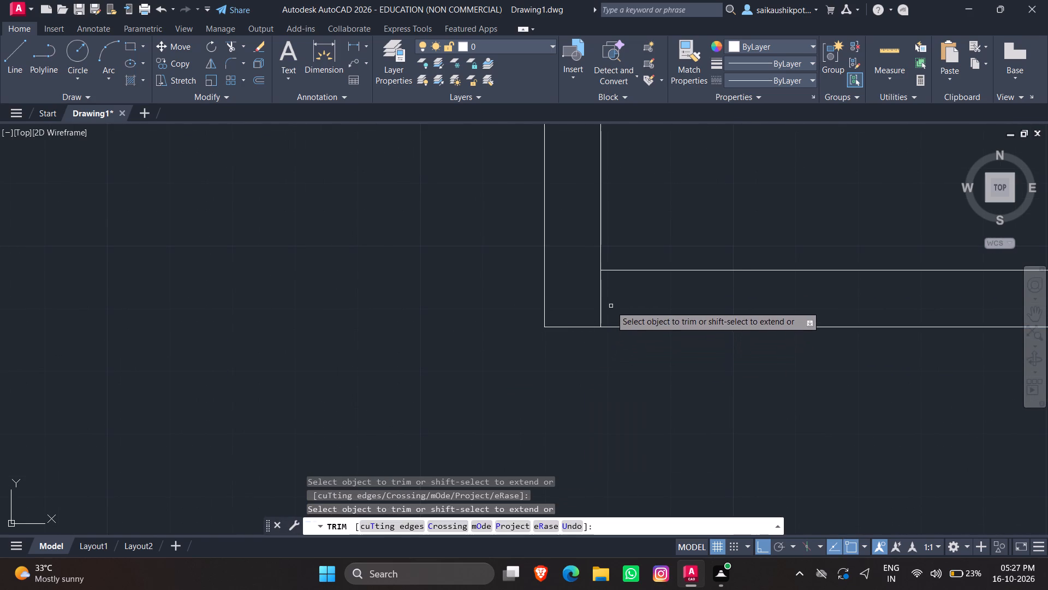
pyautogui.click(611, 306)
pyautogui.click(569, 305)
pyautogui.press('Escape')
pyautogui.press('Escape')
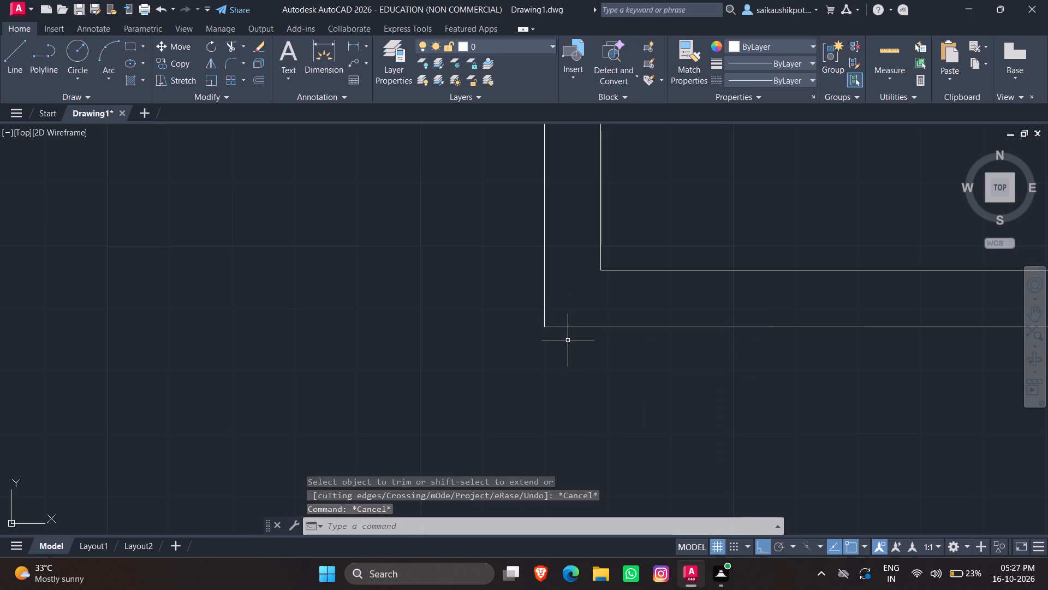
pyautogui.press('Escape')
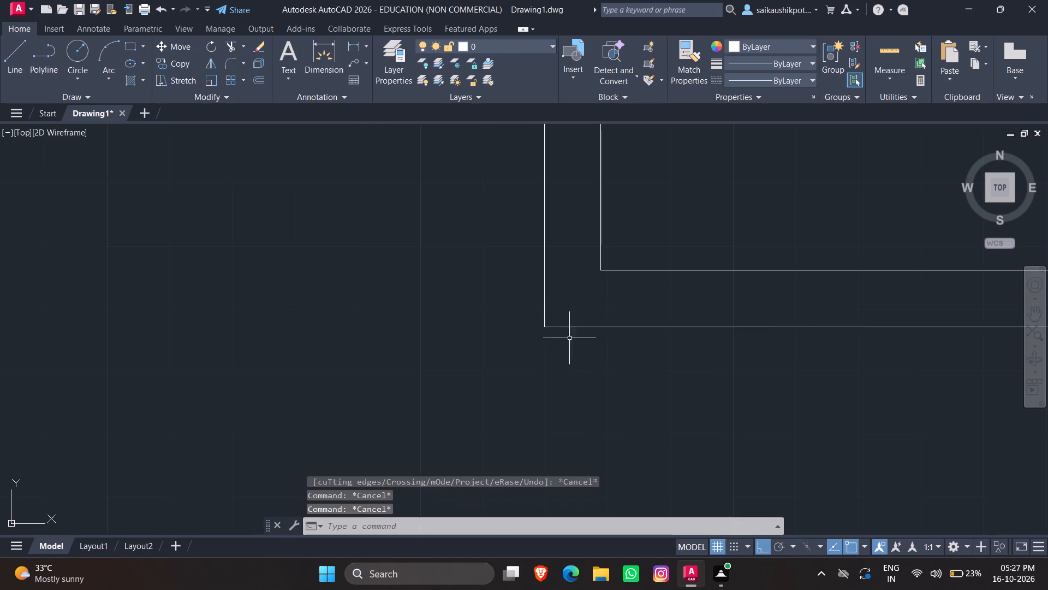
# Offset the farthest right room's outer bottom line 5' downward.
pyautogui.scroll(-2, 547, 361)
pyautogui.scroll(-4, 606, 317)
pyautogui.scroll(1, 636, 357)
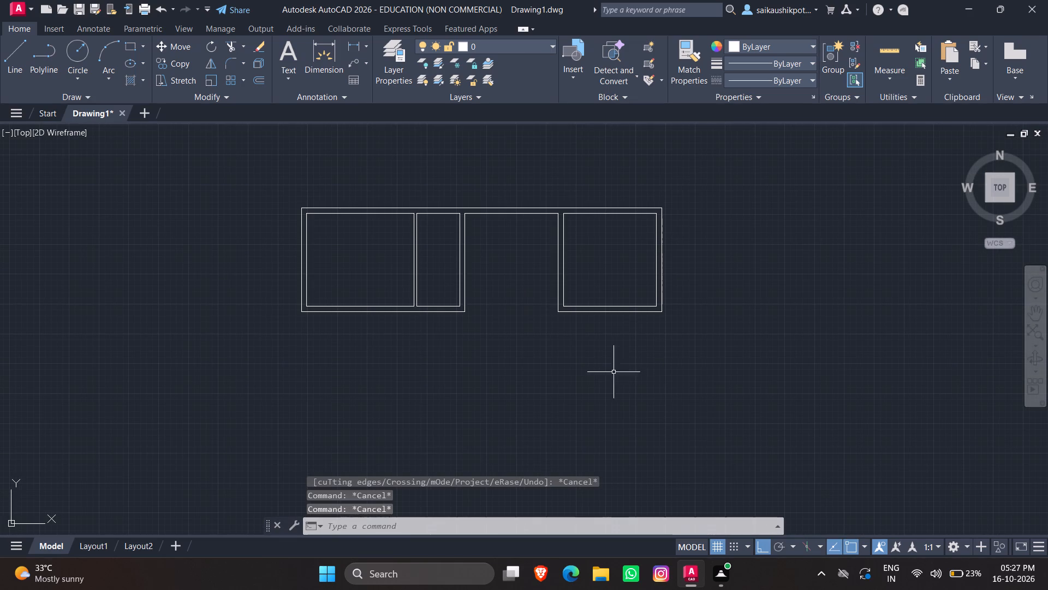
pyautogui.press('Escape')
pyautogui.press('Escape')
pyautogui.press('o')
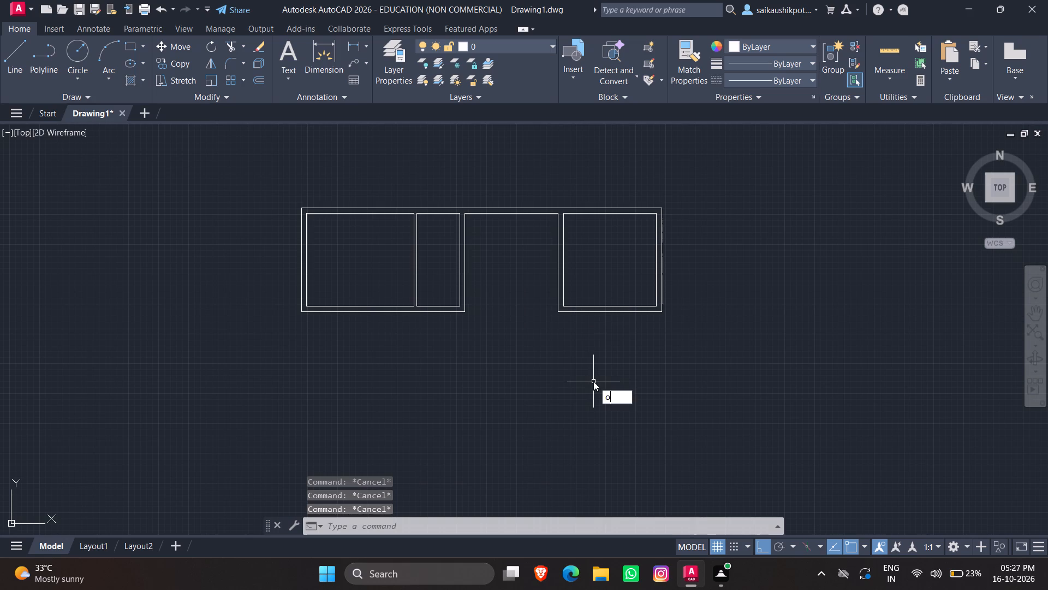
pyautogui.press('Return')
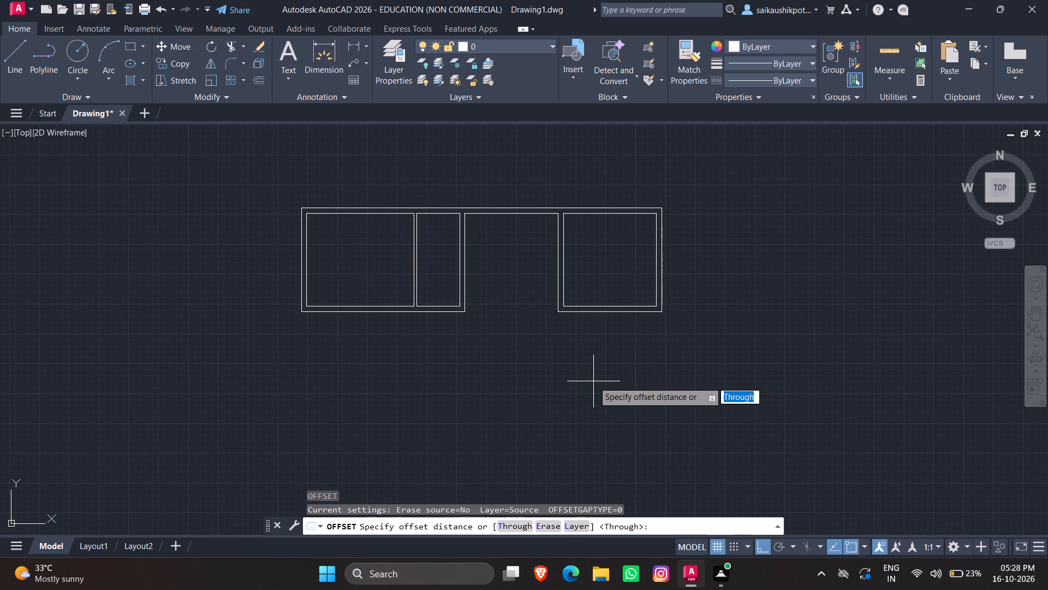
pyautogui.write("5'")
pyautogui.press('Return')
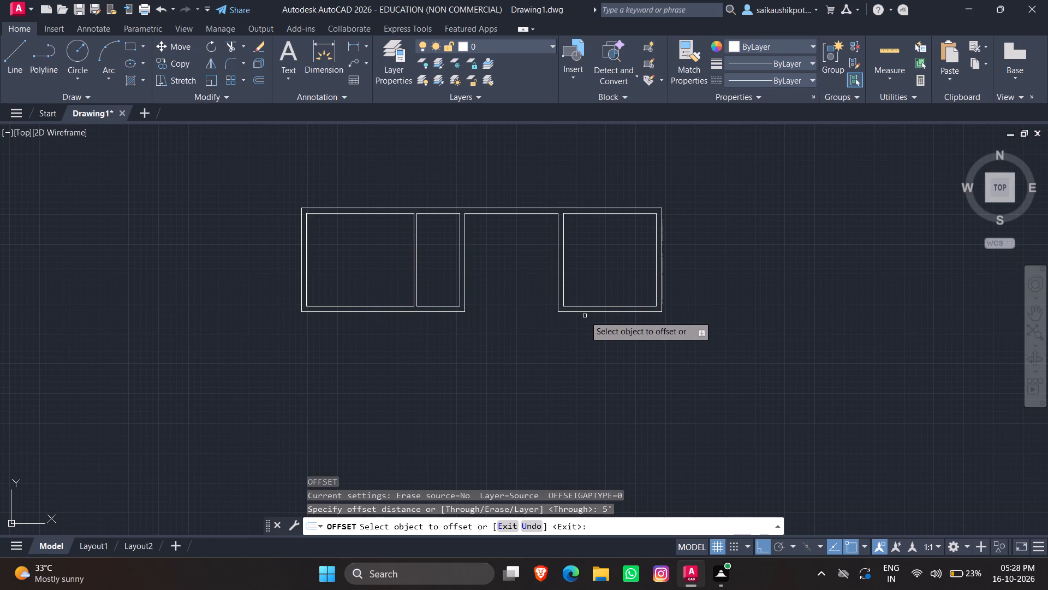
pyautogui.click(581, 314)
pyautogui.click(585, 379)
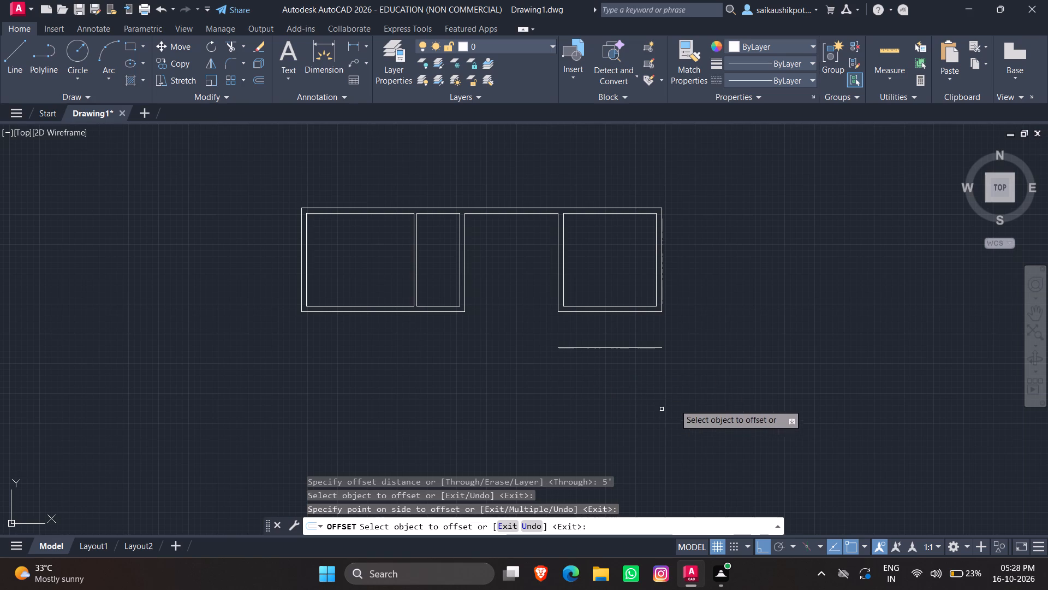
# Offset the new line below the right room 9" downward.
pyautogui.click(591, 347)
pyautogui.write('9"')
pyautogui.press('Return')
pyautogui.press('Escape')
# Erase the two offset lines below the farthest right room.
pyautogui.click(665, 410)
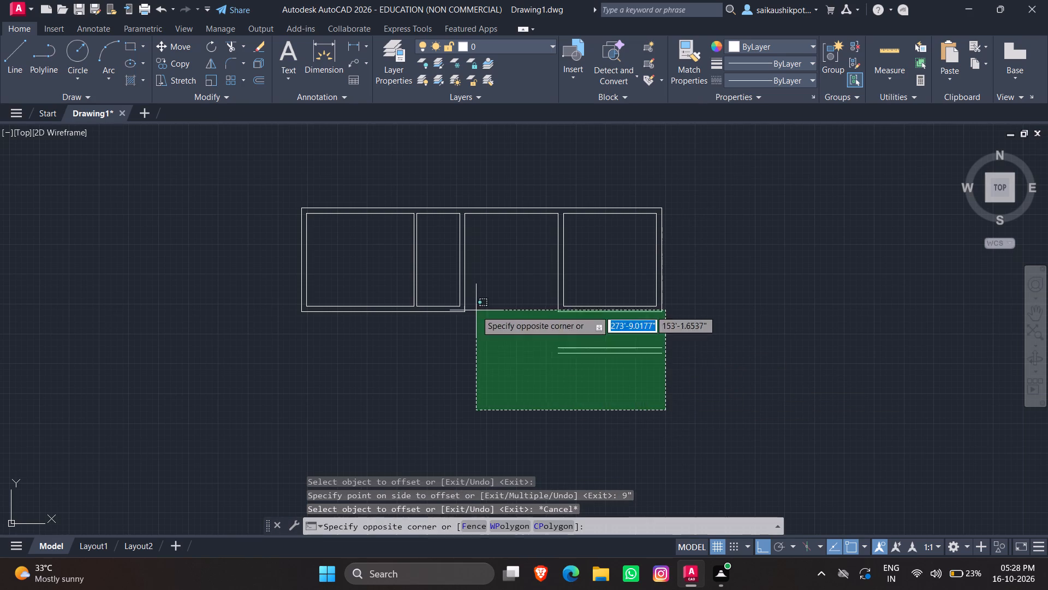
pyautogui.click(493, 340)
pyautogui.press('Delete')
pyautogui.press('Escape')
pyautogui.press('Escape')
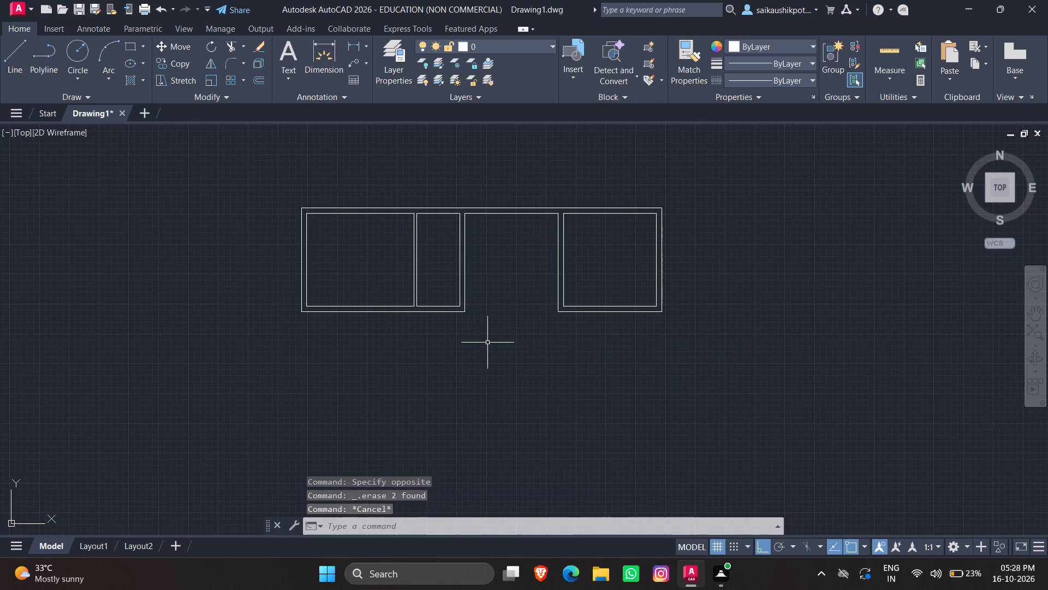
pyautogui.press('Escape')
# Offset the farthest right room's outer bottom line 6' downward.
pyautogui.press('o')
pyautogui.press('Return')
pyautogui.write("8'")
pyautogui.press('Return')
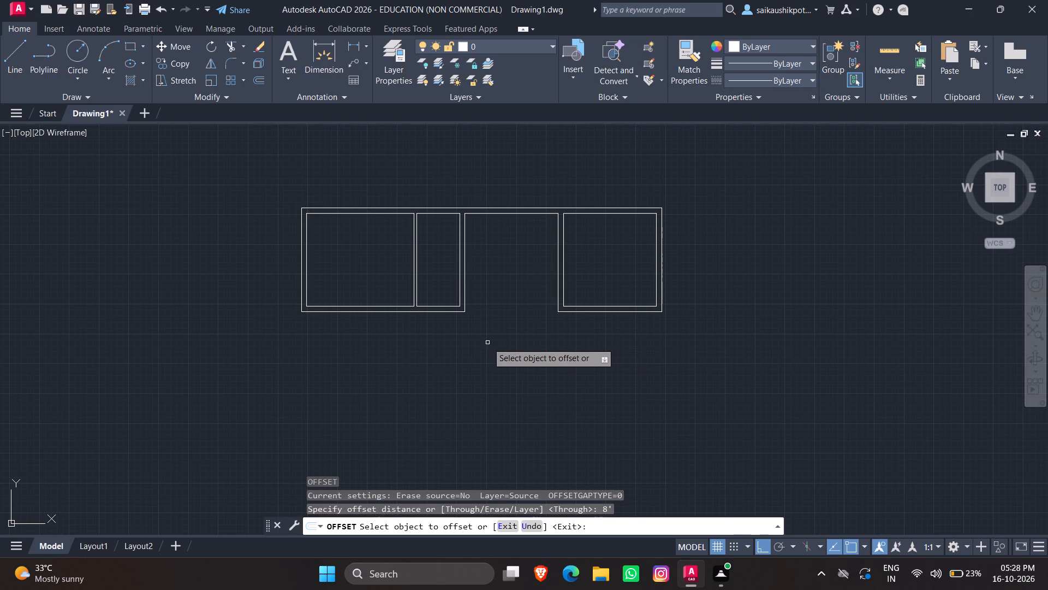
pyautogui.click(581, 312)
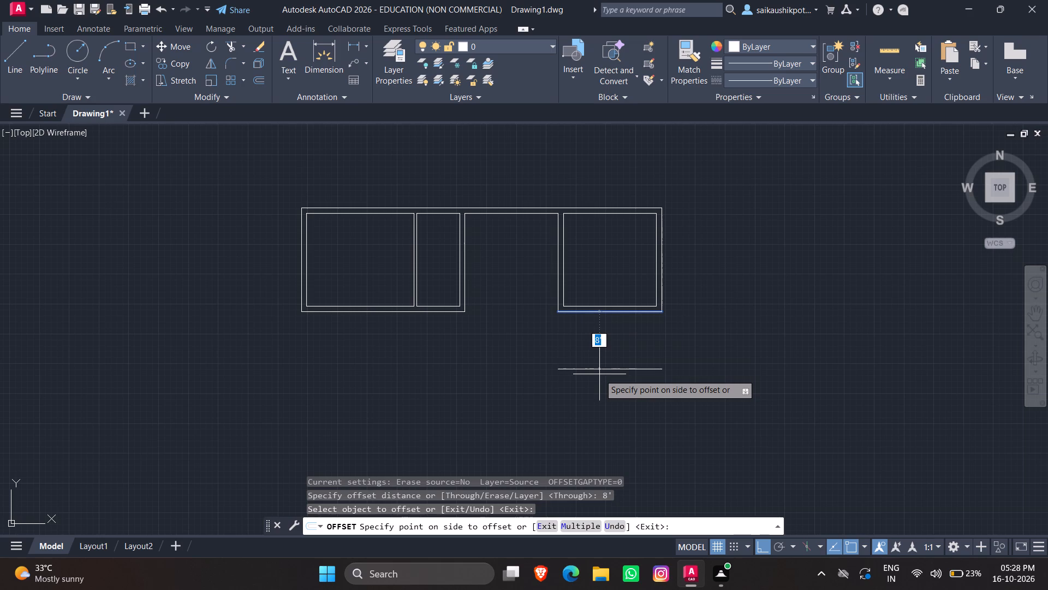
pyautogui.write("6'")
pyautogui.press('Return')
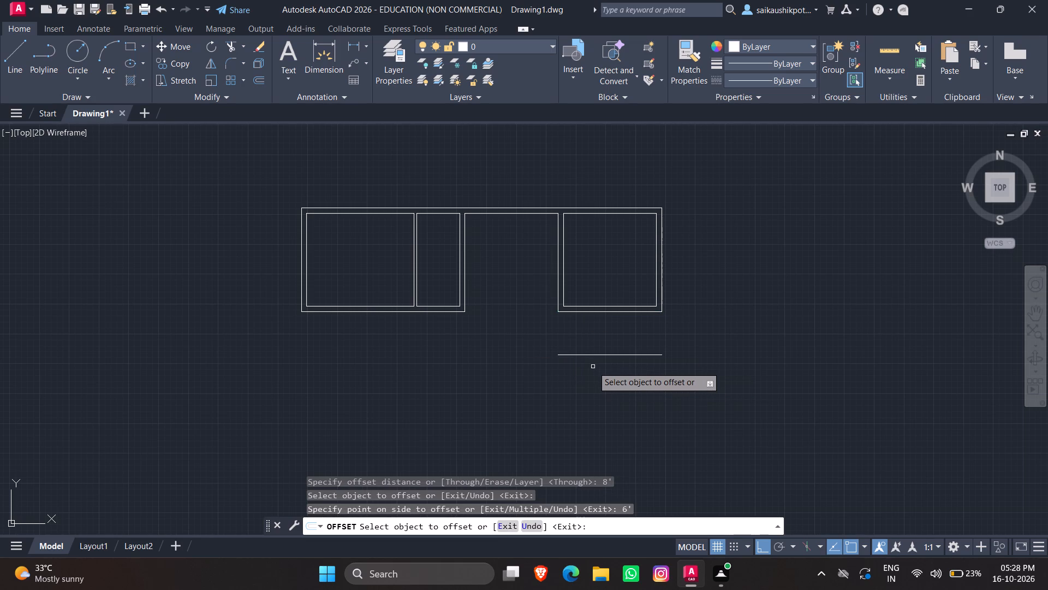
# Offset the new line below the right room 9" downward to form a wall.
pyautogui.click(585, 356)
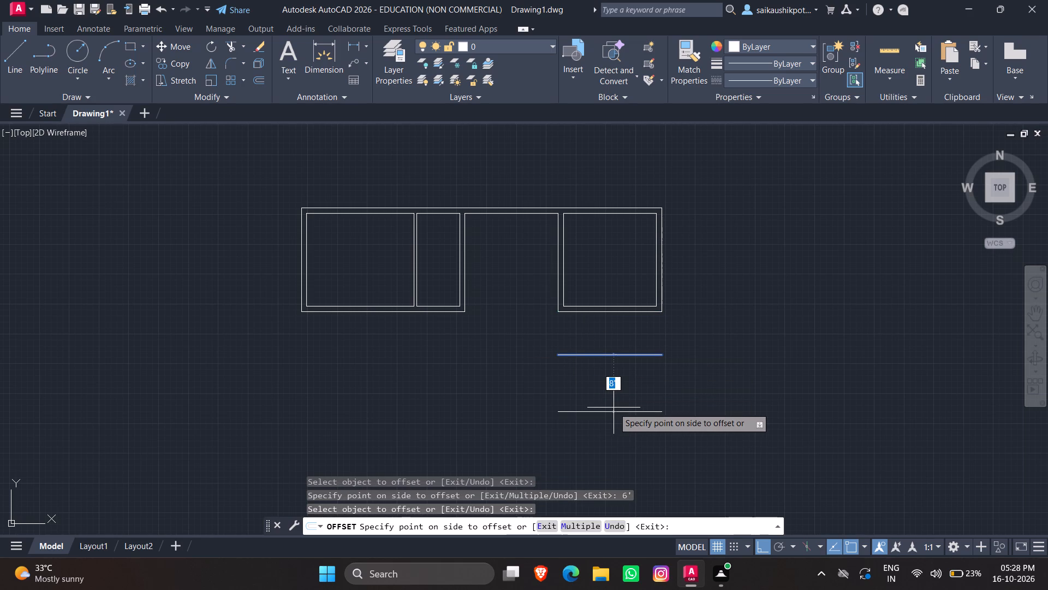
pyautogui.write('9"')
pyautogui.press('Return')
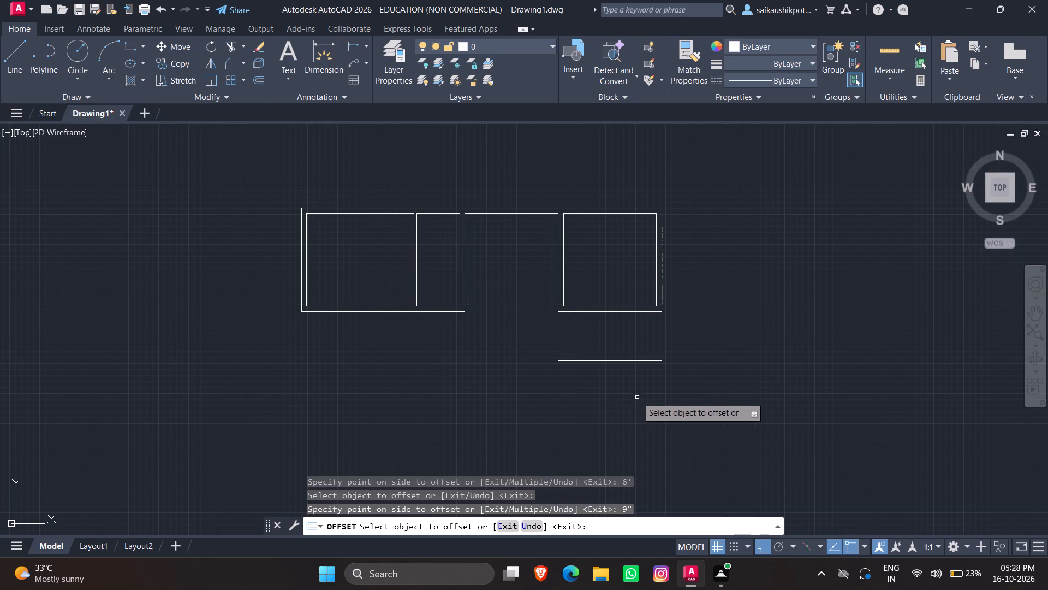
pyautogui.press('Escape')
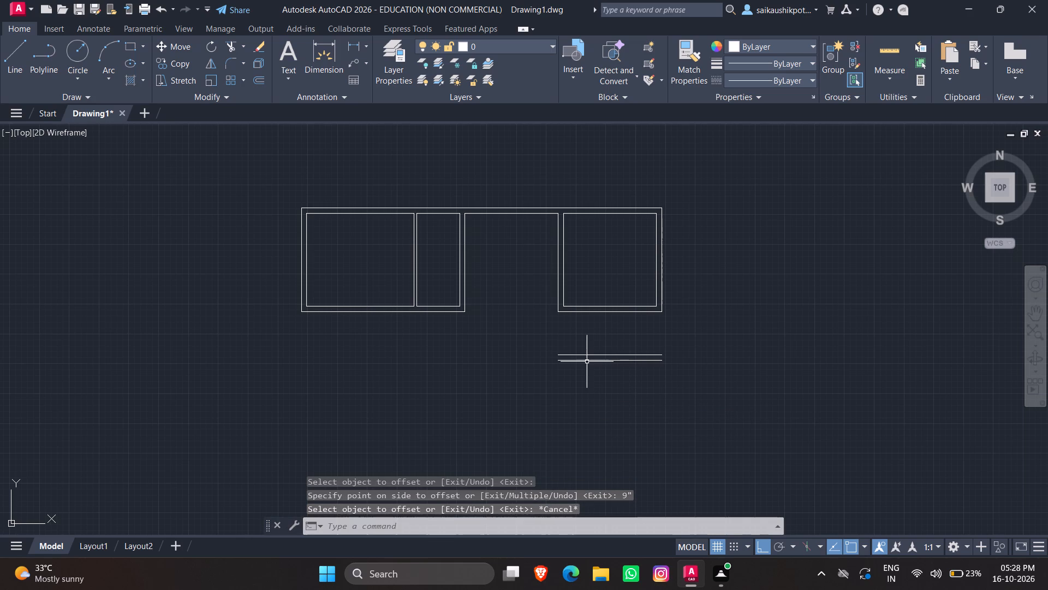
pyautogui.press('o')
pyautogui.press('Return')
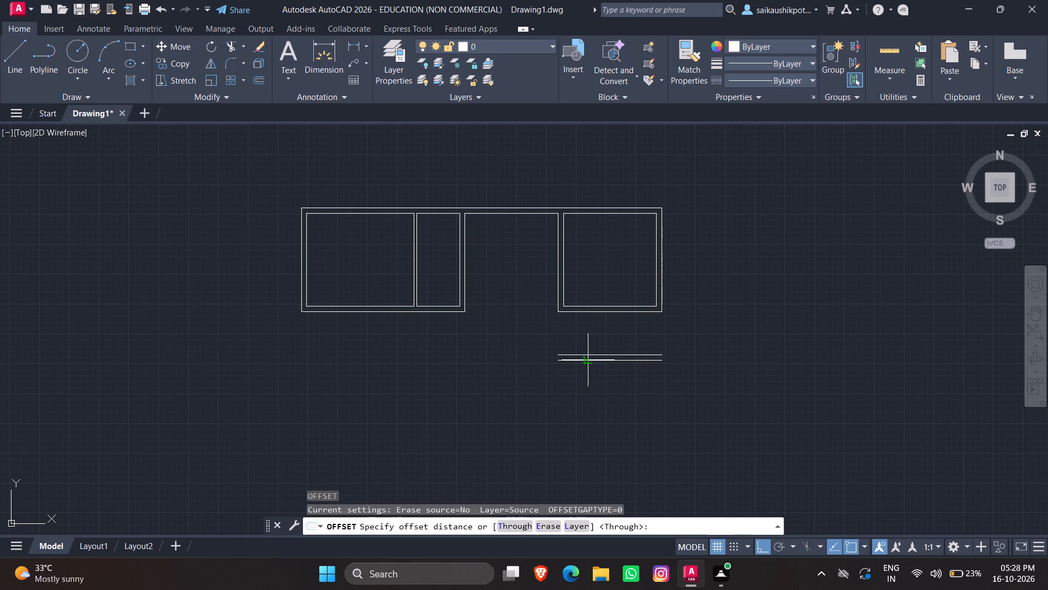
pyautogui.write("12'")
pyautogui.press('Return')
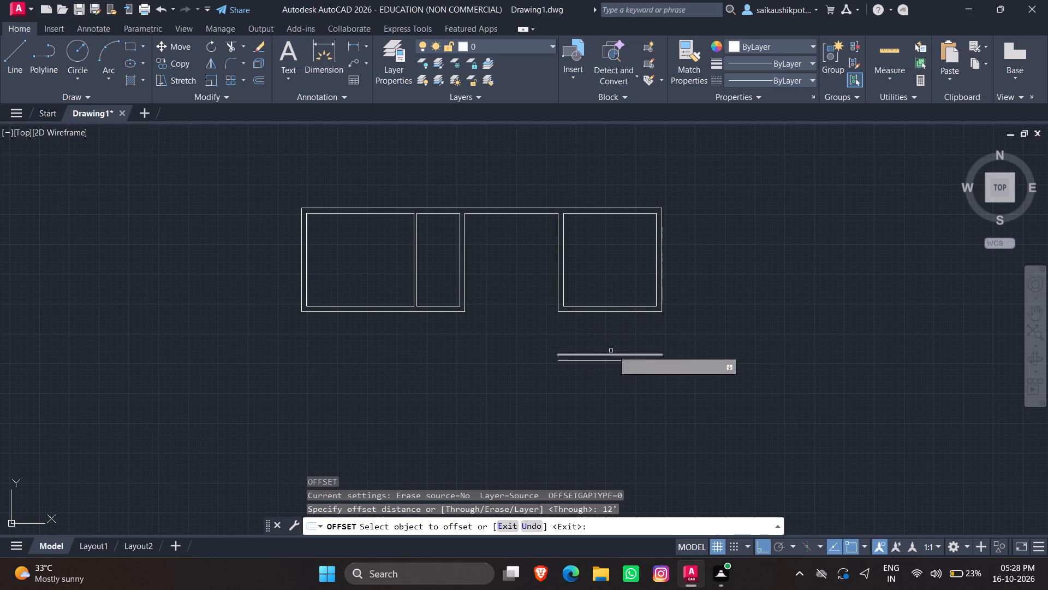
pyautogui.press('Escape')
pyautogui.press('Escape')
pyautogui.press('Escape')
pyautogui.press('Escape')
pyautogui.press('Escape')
# Offset the lower line of the new horizontal wall pair 13' downward.
pyautogui.press('o')
pyautogui.press('Return')
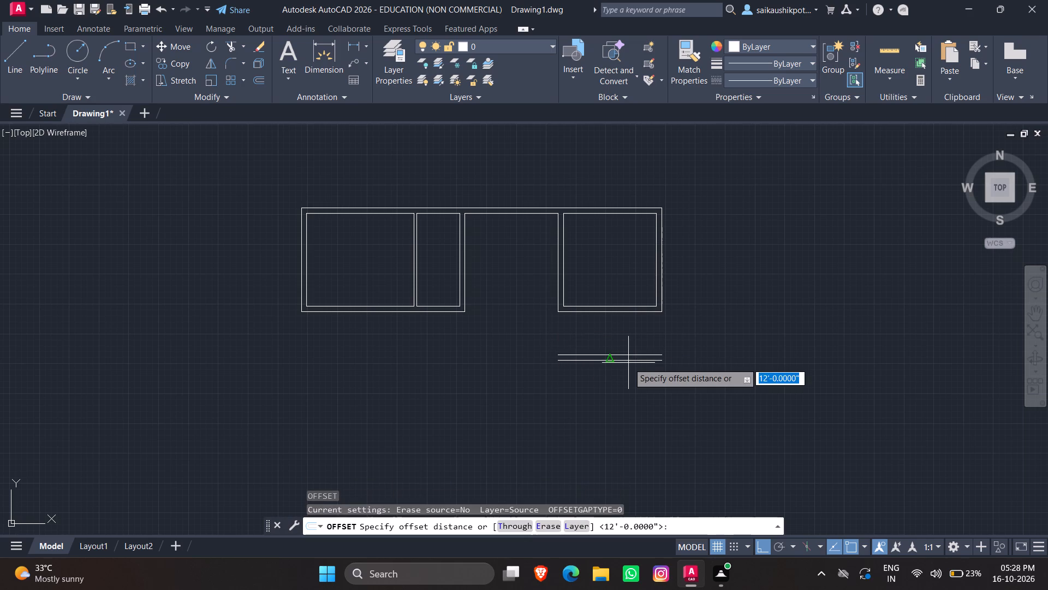
pyautogui.write("13'")
pyautogui.press('Return')
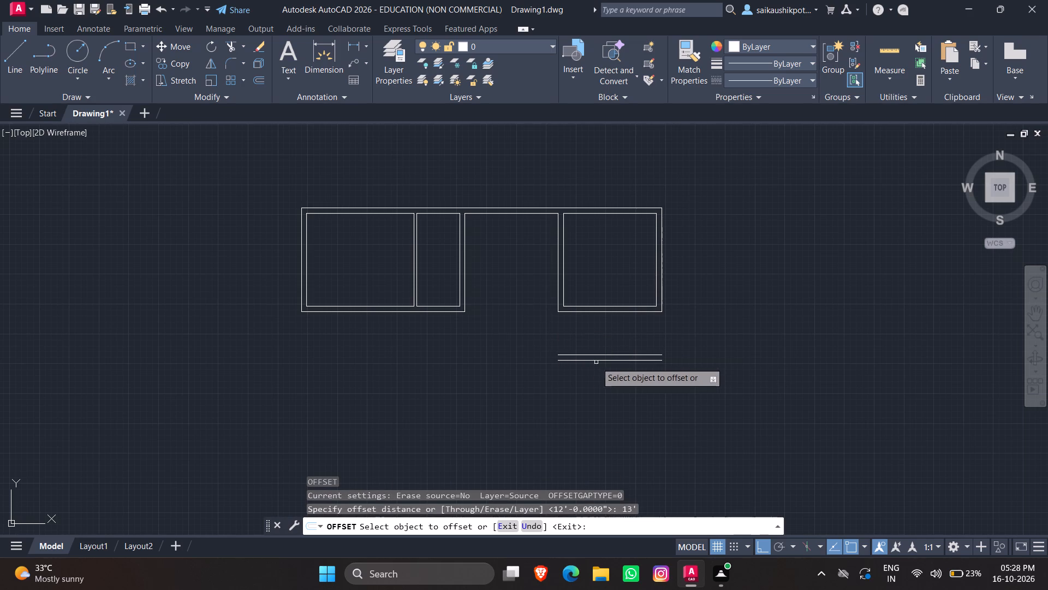
pyautogui.click(590, 361)
pyautogui.click(614, 434)
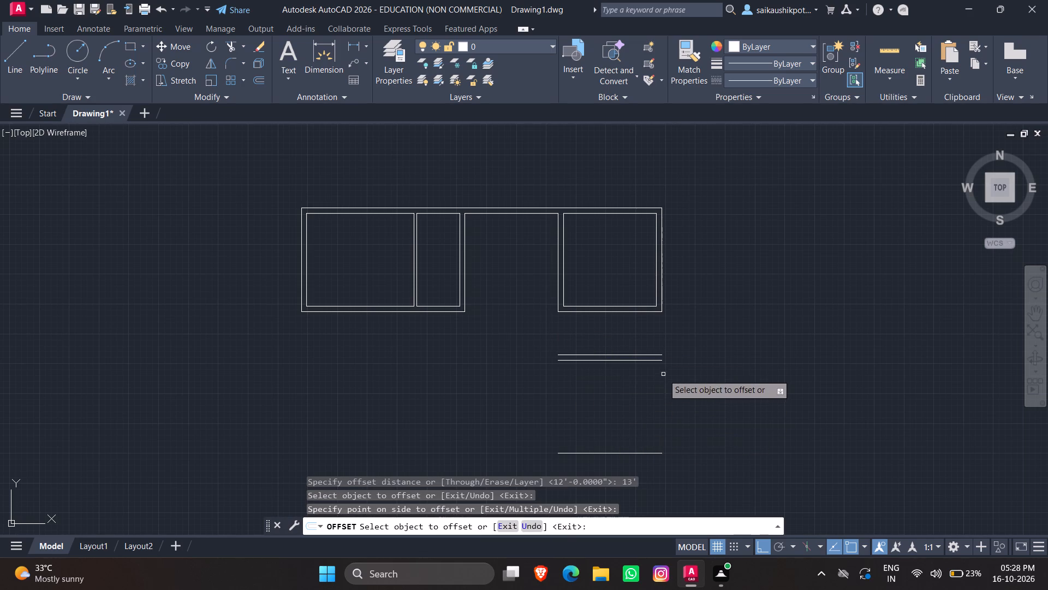
pyautogui.press('Escape')
pyautogui.press('Escape')
pyautogui.press('Escape')
# Draw a 19'-9" vertical line from the right room's lower-right outer corner down to the lowest line's right end.
pyautogui.press('l')
pyautogui.press('Return')
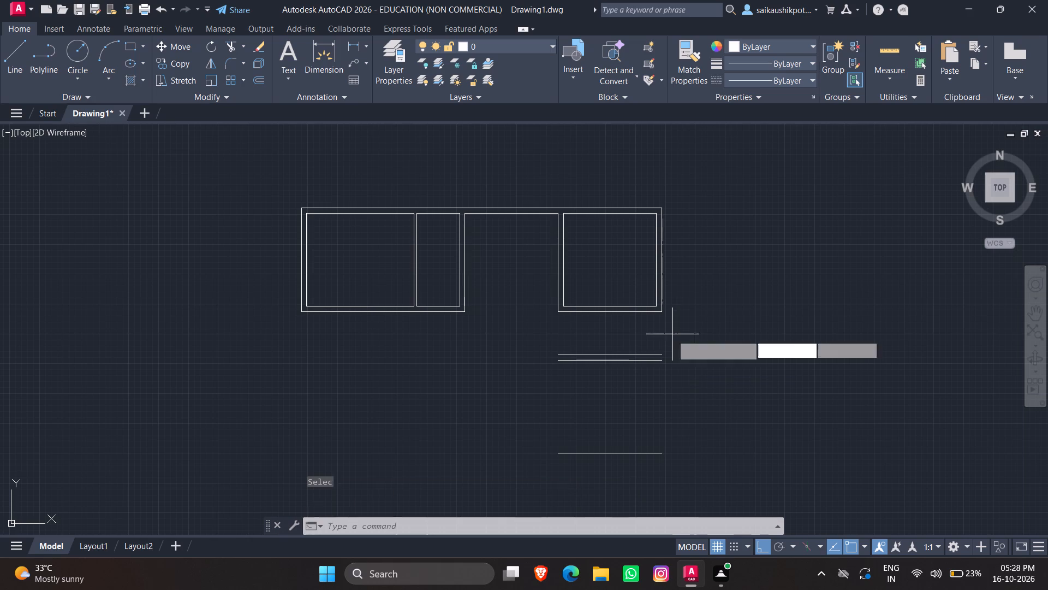
pyautogui.scroll(2, 658, 367)
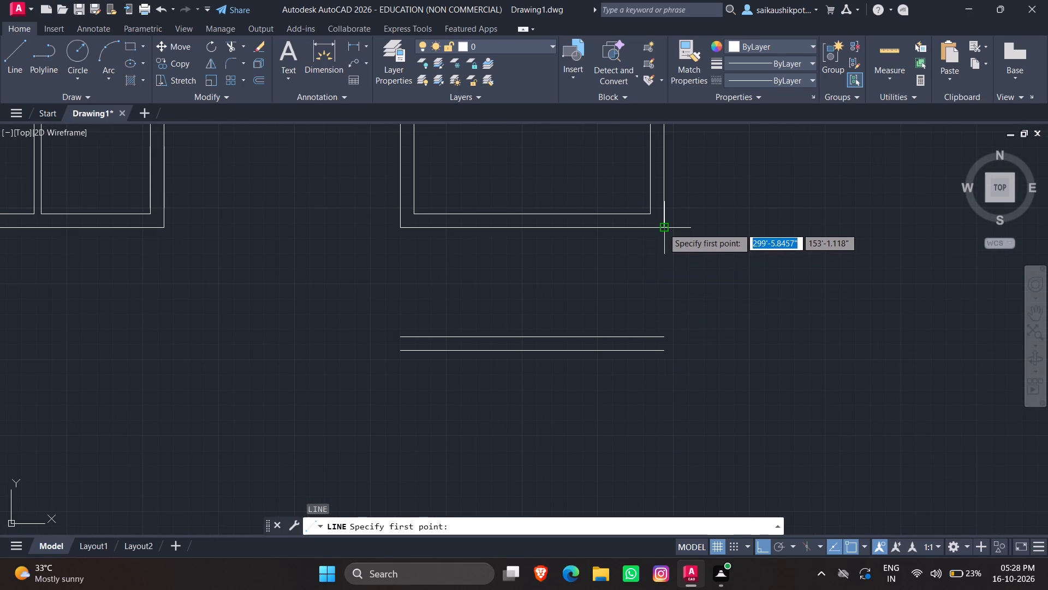
pyautogui.click(663, 228)
pyautogui.scroll(-2, 664, 375)
pyautogui.scroll(1, 662, 479)
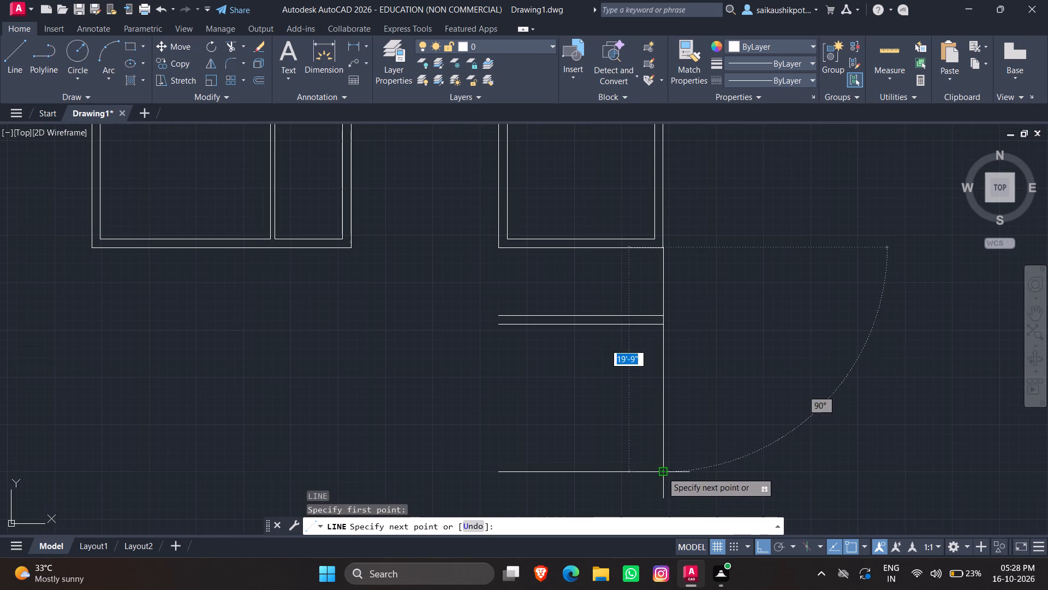
pyautogui.click(662, 472)
pyautogui.press('Escape')
pyautogui.press('Escape')
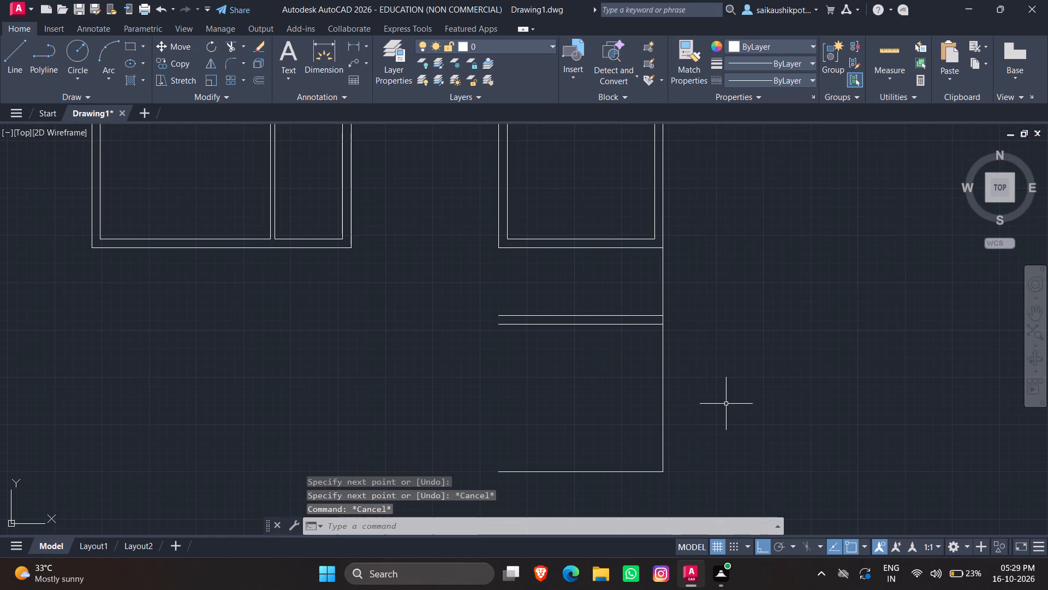
# Offset the lowest horizontal line 9" downward.
pyautogui.press('o')
pyautogui.press('Return')
pyautogui.write('9"')
pyautogui.press('Return')
pyautogui.scroll(-2, 675, 119)
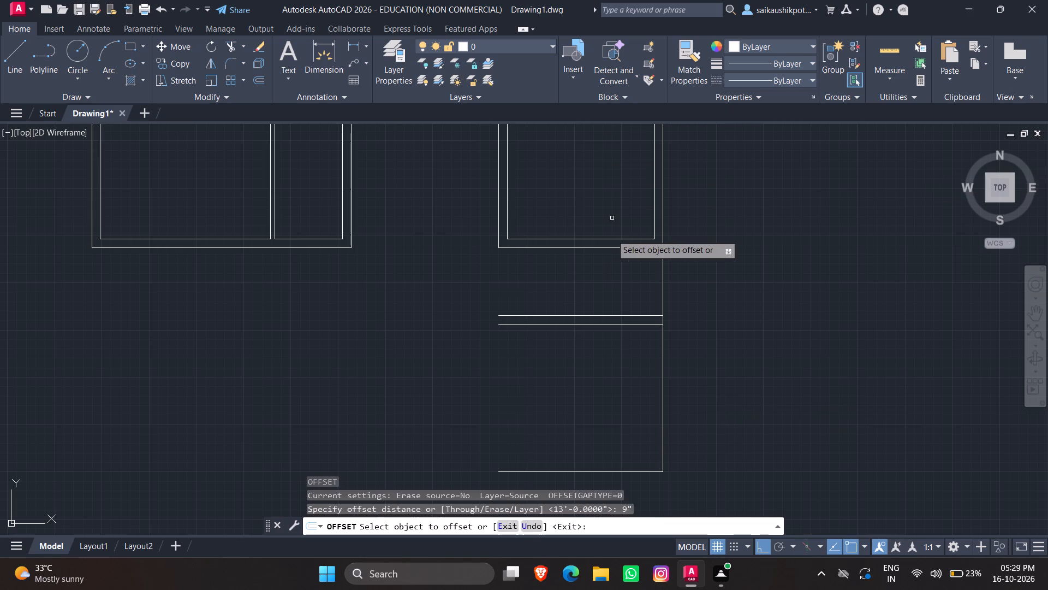
pyautogui.scroll(-2, 617, 258)
pyautogui.scroll(2, 616, 337)
pyautogui.click(597, 357)
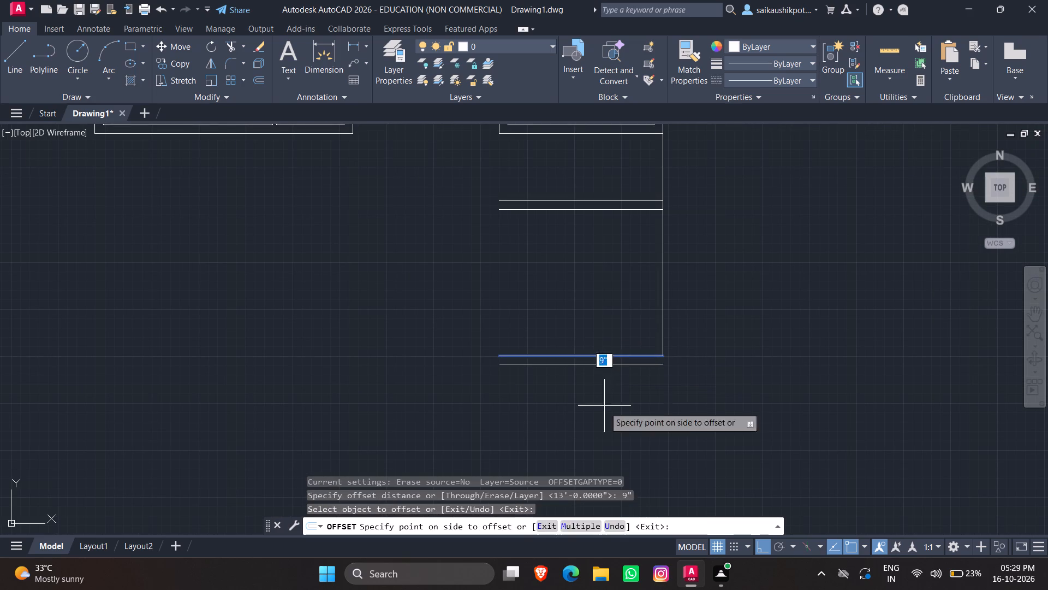
pyautogui.click(604, 407)
pyautogui.press('Escape')
pyautogui.press('Escape')
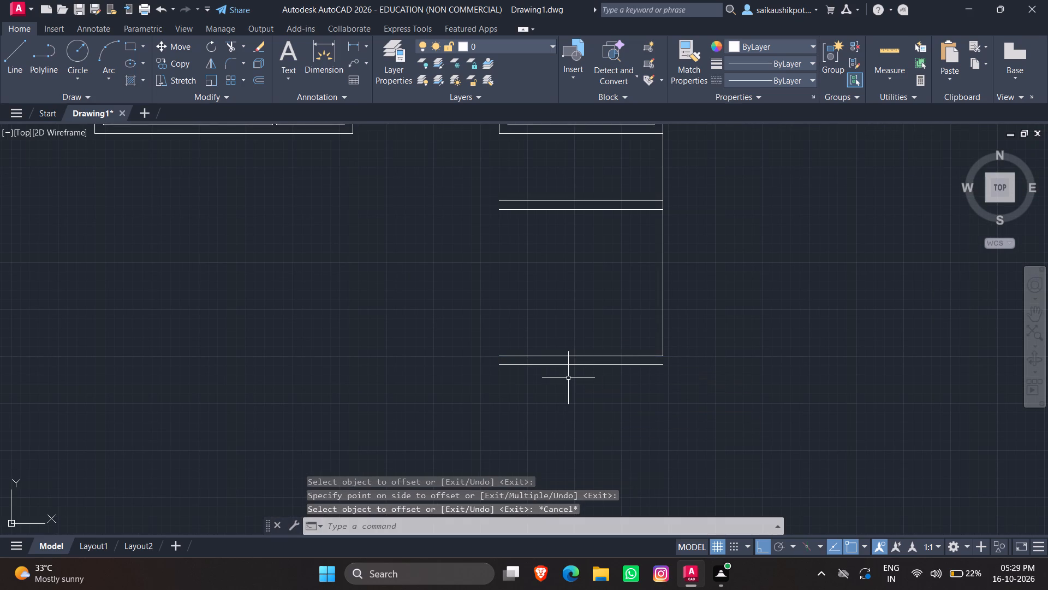
# Stretch the new right vertical line's lower end down to the right end of the outermost bottom line.
pyautogui.scroll(1, 706, 303)
pyautogui.click(698, 313)
pyautogui.click(633, 308)
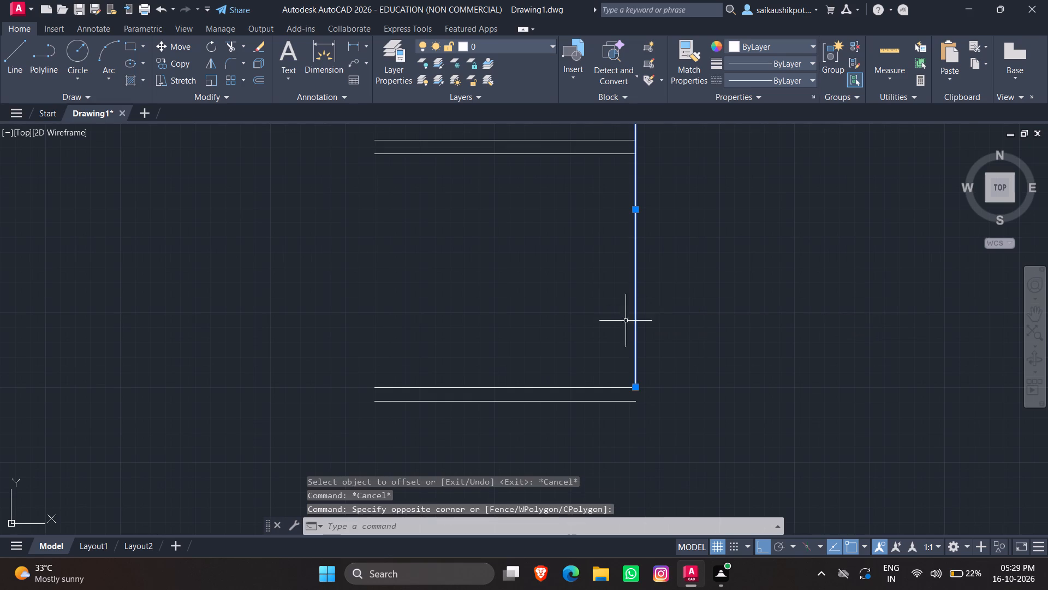
pyautogui.click(634, 387)
pyautogui.click(635, 406)
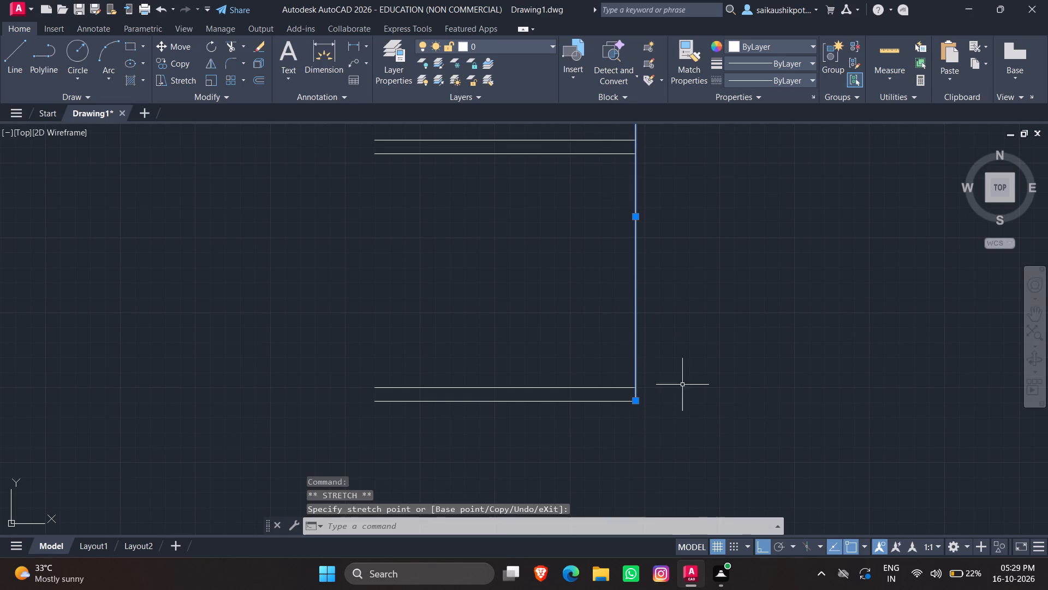
pyautogui.press('Escape')
pyautogui.press('Escape')
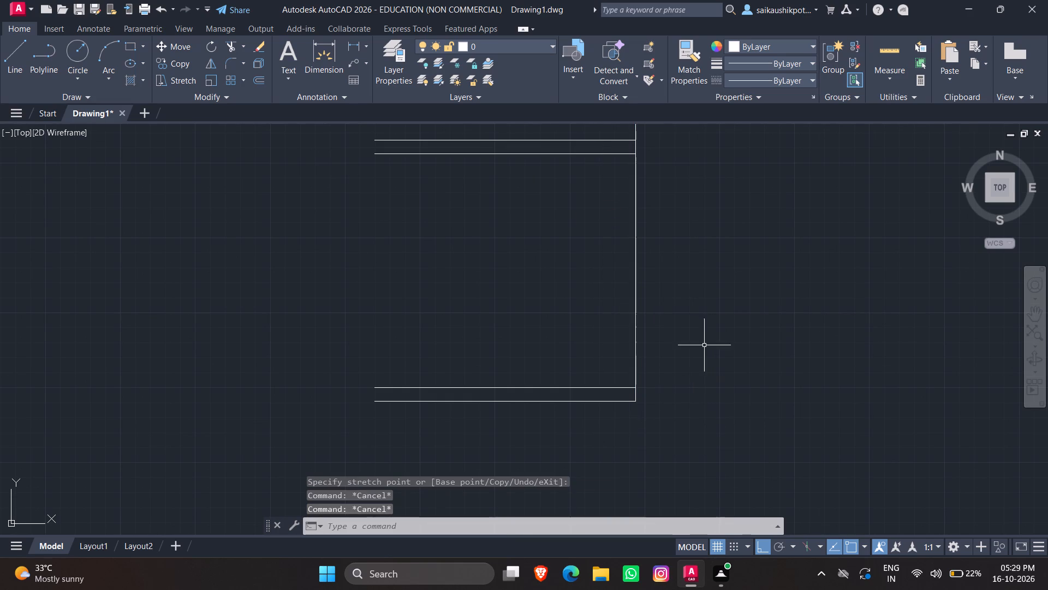
# Draw a 20'-6" vertical line from the right room's lower-left outer corner down to the lowest line's left end.
pyautogui.scroll(-2, 719, 356)
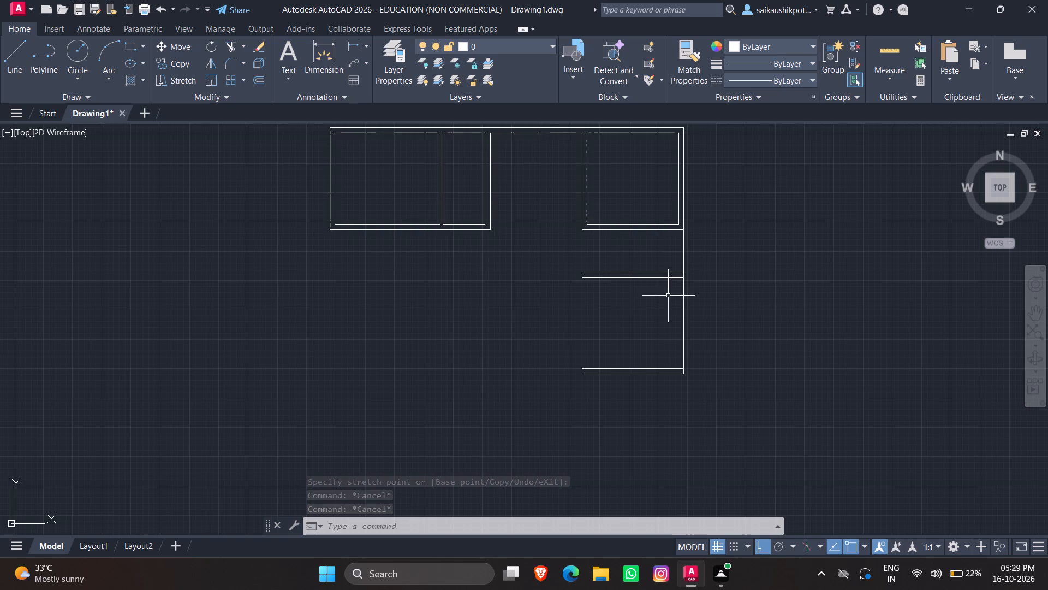
pyautogui.scroll(2, 585, 274)
pyautogui.scroll(-1, 572, 261)
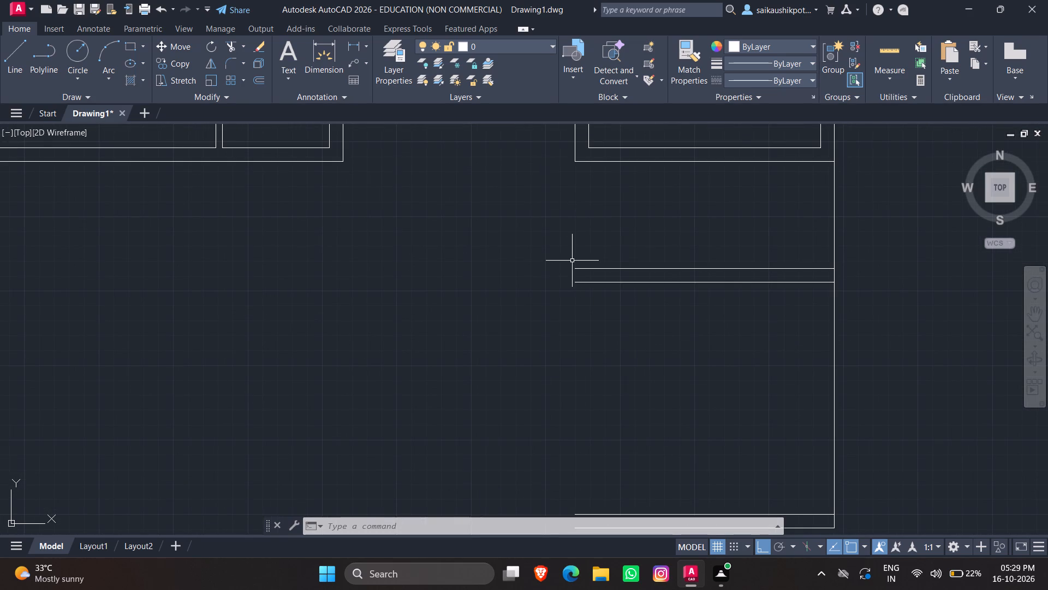
pyautogui.press('l')
pyautogui.press('Return')
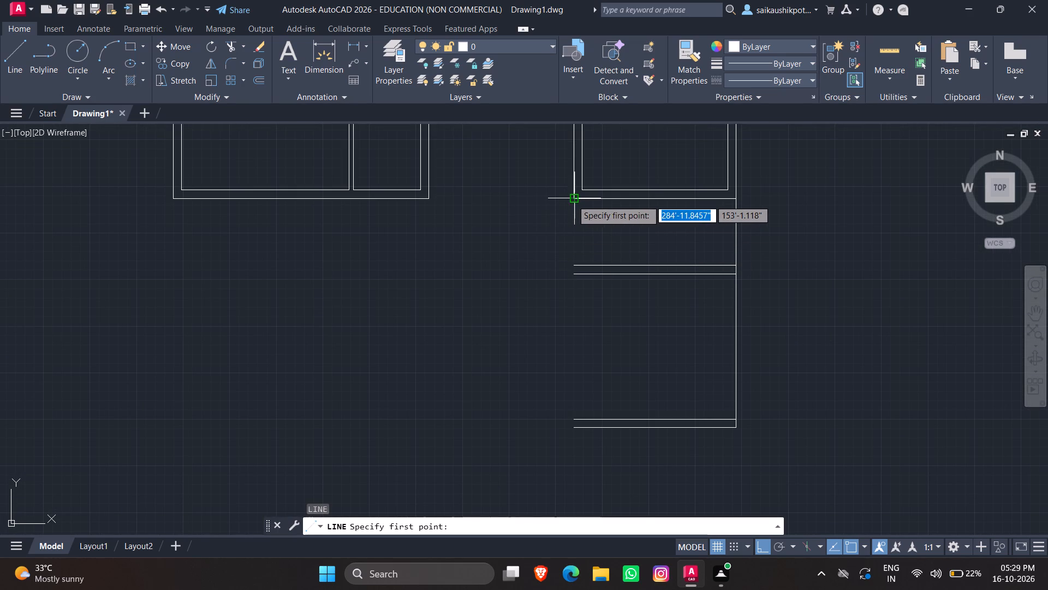
pyautogui.click(572, 200)
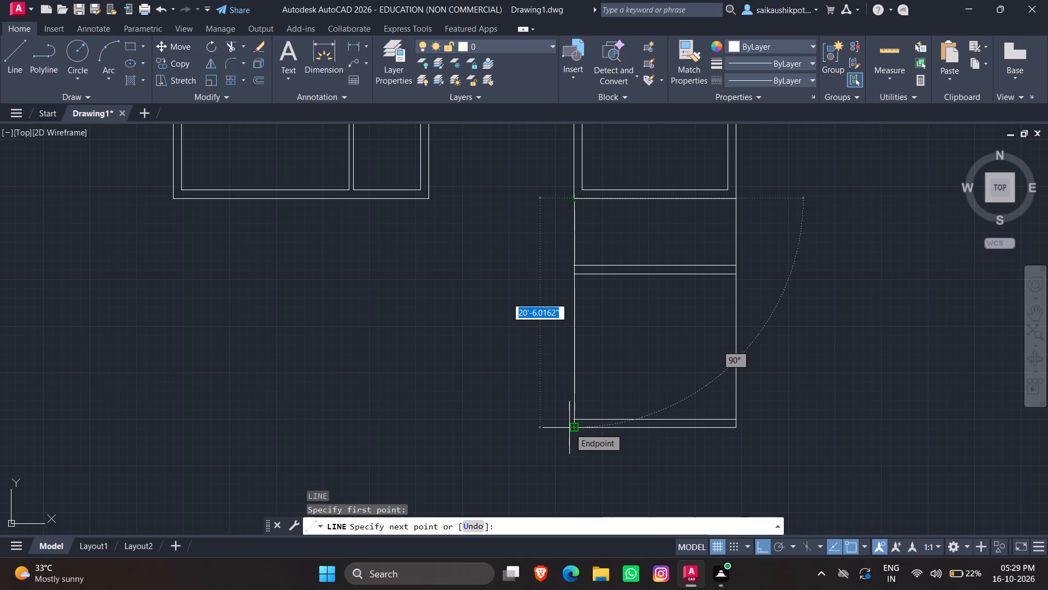
pyautogui.click(569, 428)
pyautogui.press('Escape')
pyautogui.press('Escape')
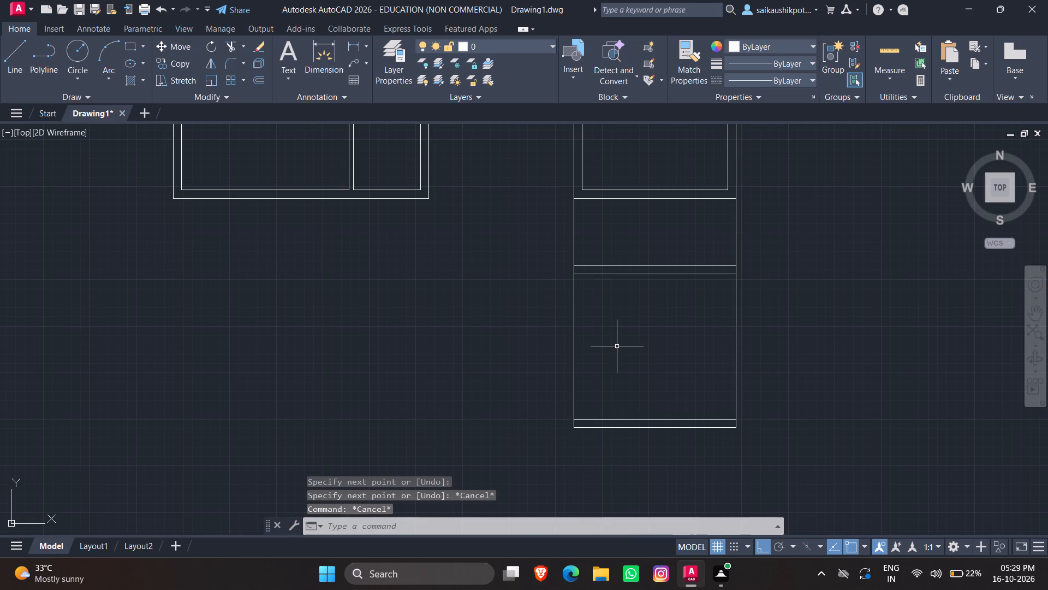
# Offset the new left vertical line 9" inward, toward the inside of the bays.
pyautogui.press('o')
pyautogui.press('Return')
pyautogui.write('9"')
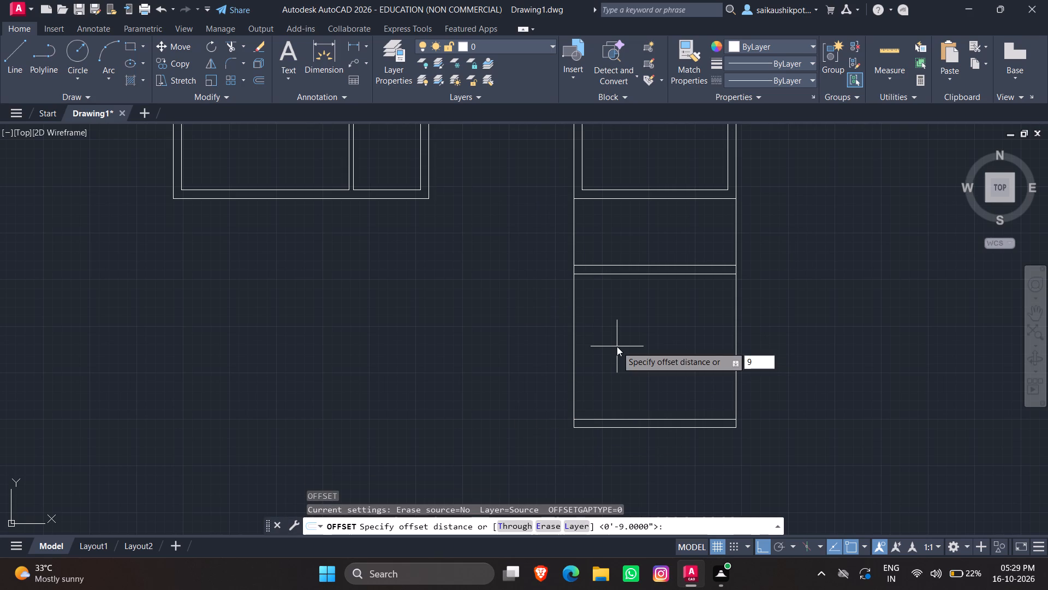
pyautogui.press('Return')
pyautogui.click(575, 344)
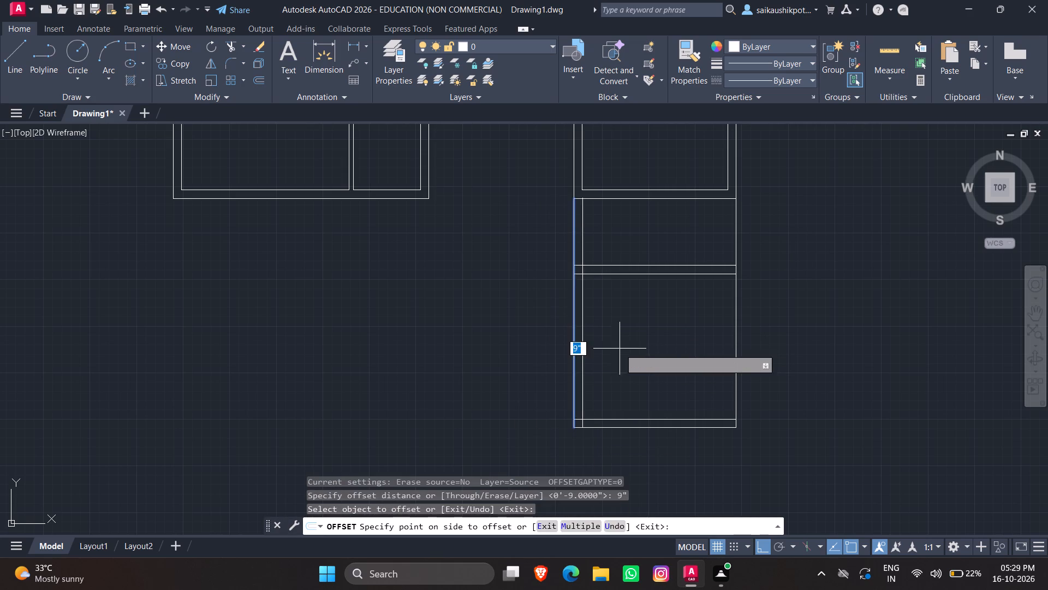
pyautogui.click(644, 349)
pyautogui.press('Escape')
# Trim the overlapping inner wall lines at the lower bay's bottom-left corner.
pyautogui.press('t')
pyautogui.press('r')
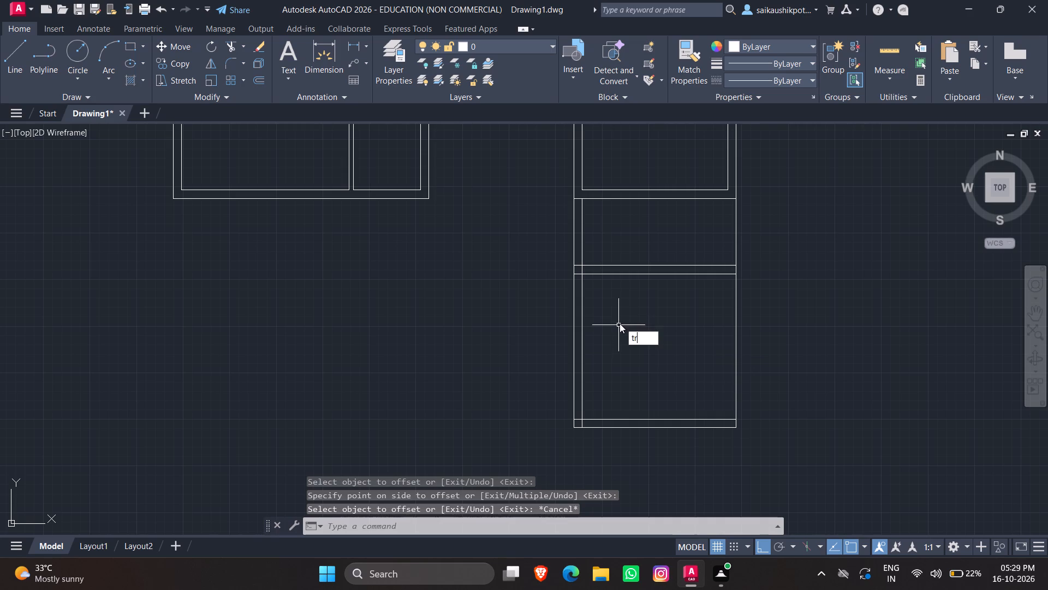
pyautogui.press('Return')
pyautogui.press('Return')
pyautogui.scroll(4, 577, 433)
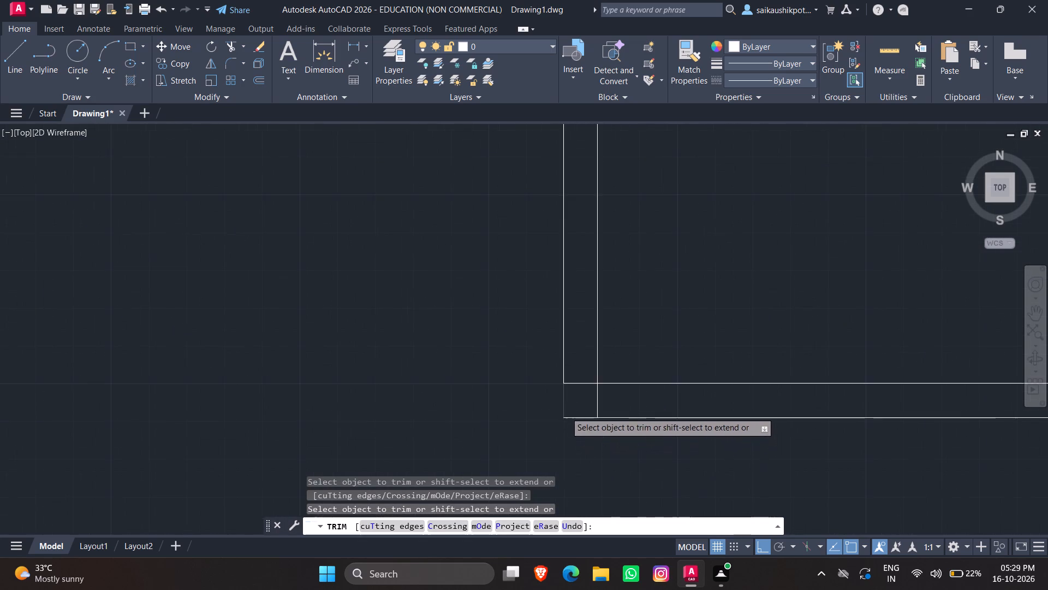
pyautogui.moveTo(630, 392); pyautogui.dragTo(589, 387)
pyautogui.moveTo(588, 386); pyautogui.dragTo(584, 380)
pyautogui.click(583, 375)
pyautogui.moveTo(583, 372); pyautogui.dragTo(584, 358)
pyautogui.scroll(-4, 588, 406)
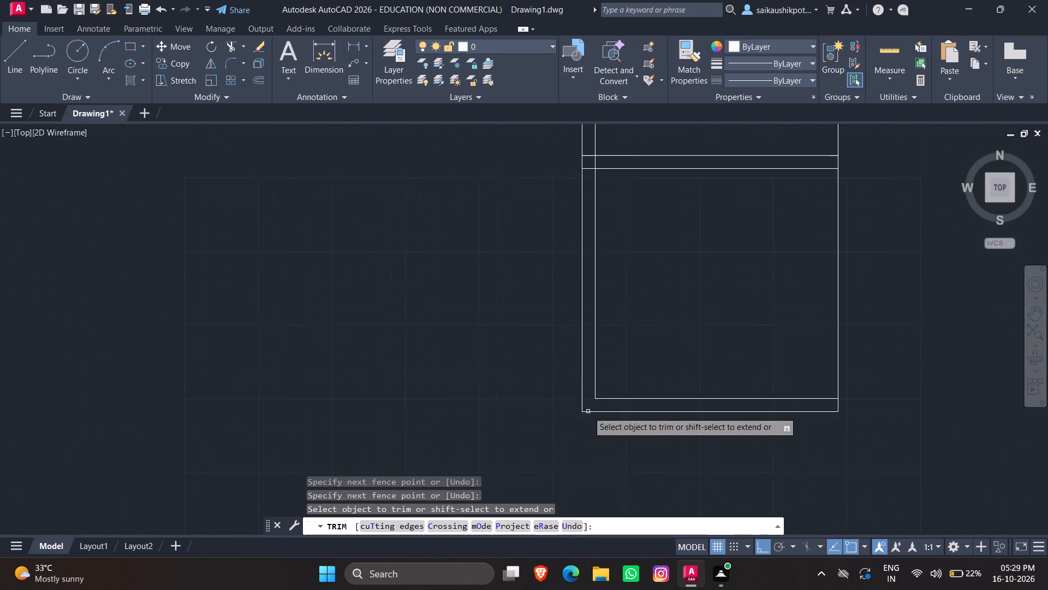
# Trim the overlapping lines where the two upper horizontal walls of the bays meet the left 9" wall.
pyautogui.scroll(4, 588, 236)
pyautogui.moveTo(614, 278); pyautogui.dragTo(610, 279)
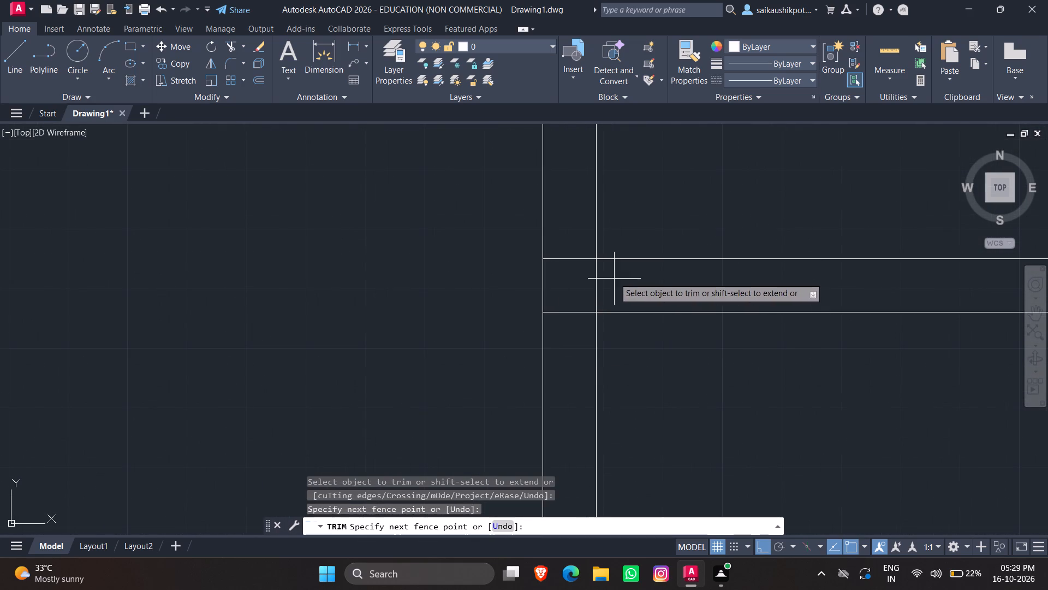
pyautogui.moveTo(610, 279); pyautogui.dragTo(567, 350)
pyautogui.scroll(-4, 565, 380)
pyautogui.scroll(5, 568, 302)
pyautogui.moveTo(540, 253); pyautogui.dragTo(529, 316)
pyautogui.scroll(-5, 480, 304)
pyautogui.press('Escape')
pyautogui.press('Escape')
pyautogui.press('Escape')
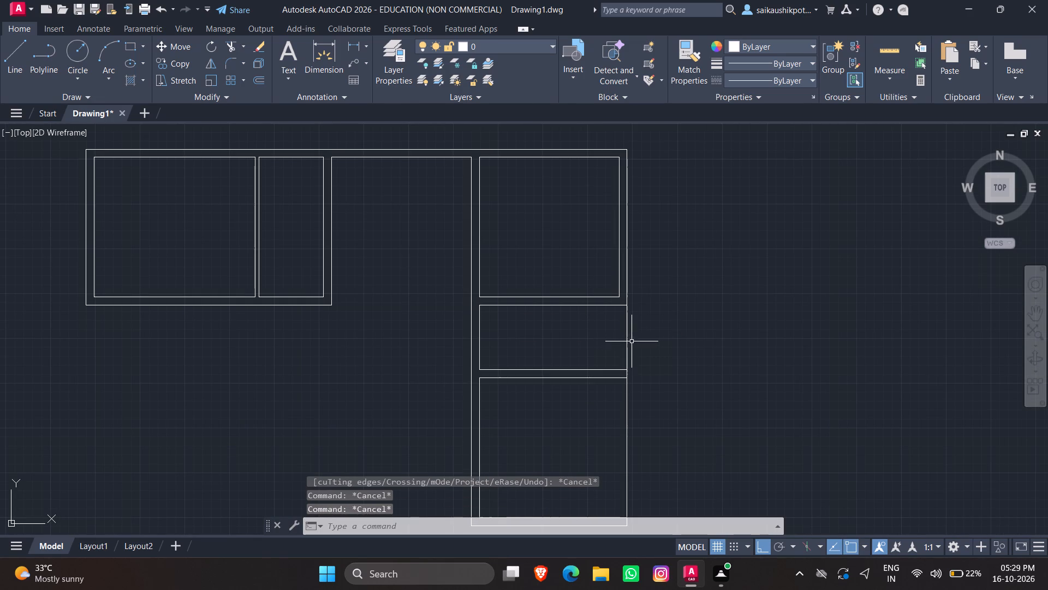
# Measure the lower bay's inside dimensions and the length of its right outer line.
pyautogui.scroll(-3, 652, 342)
pyautogui.scroll(3, 654, 369)
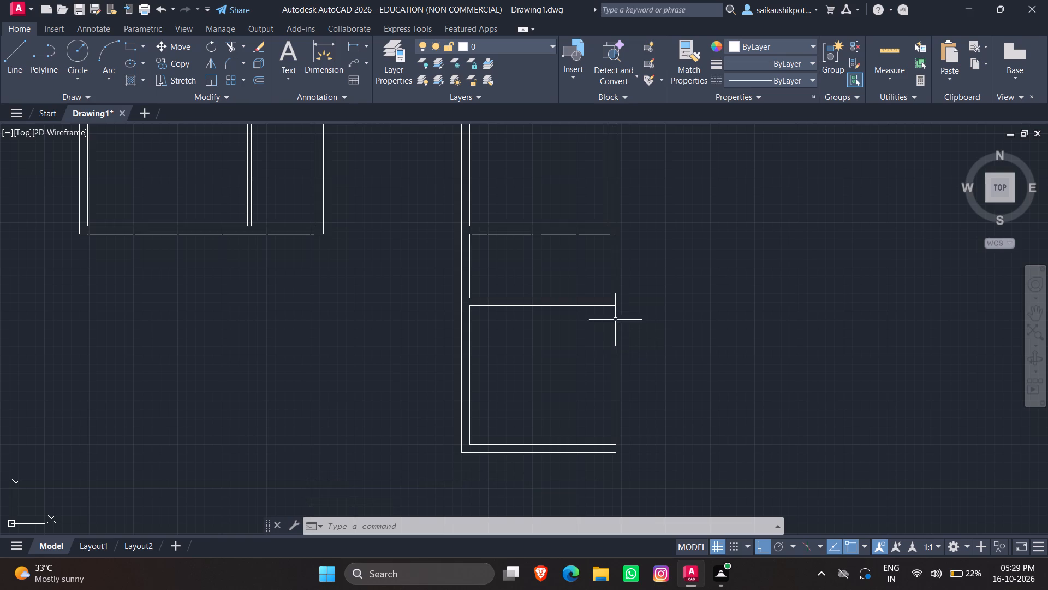
pyautogui.click(879, 52)
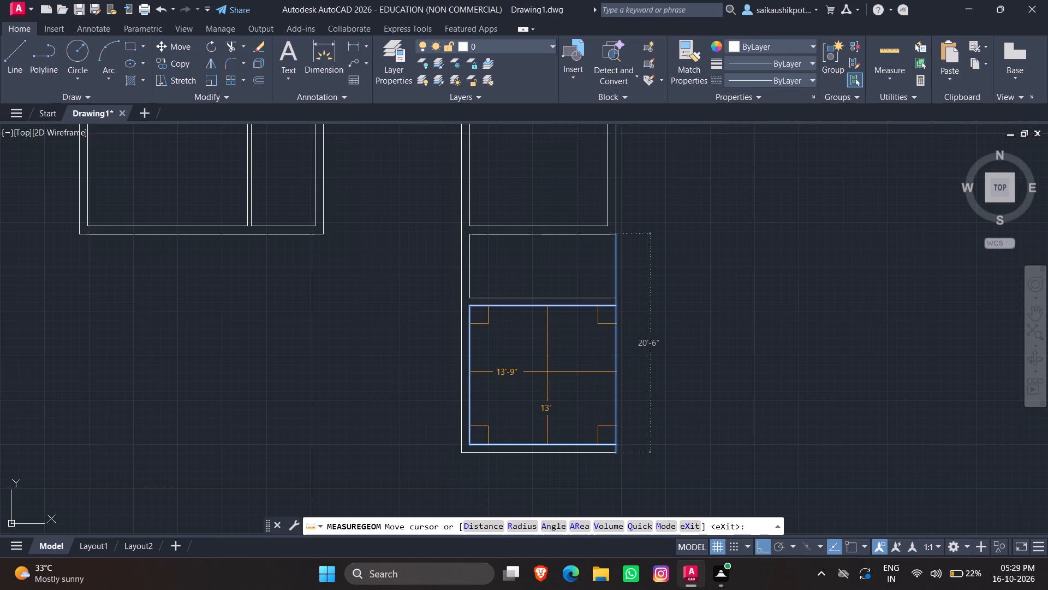
pyautogui.press('Escape')
pyautogui.press('Escape')
pyautogui.press('Escape')
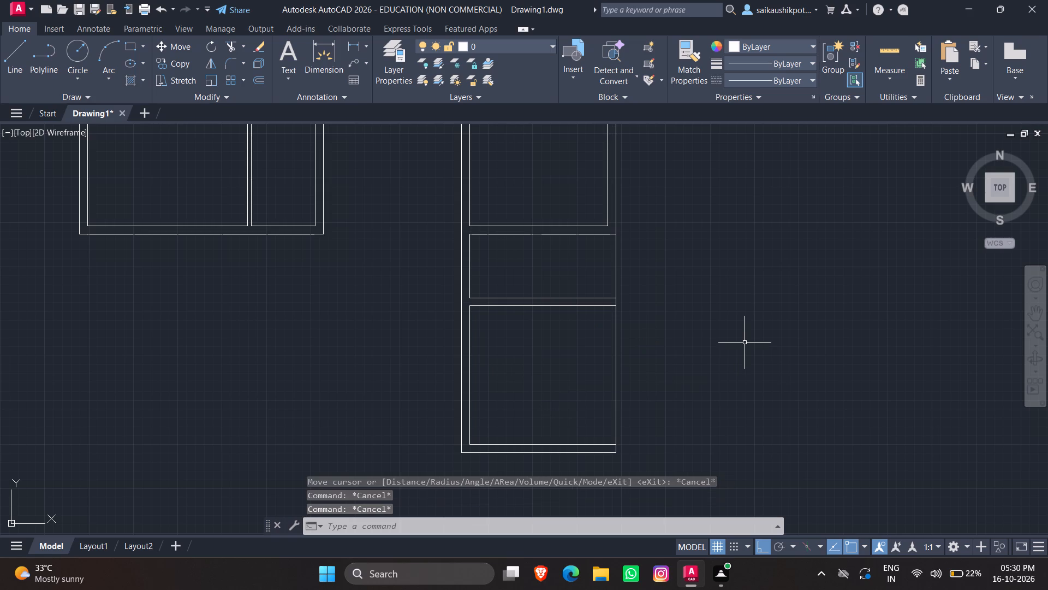
# Offset the right vertical line of the two lower bays 9" inward.
pyautogui.press('o')
pyautogui.press('Return')
pyautogui.write('9"')
pyautogui.press('Return')
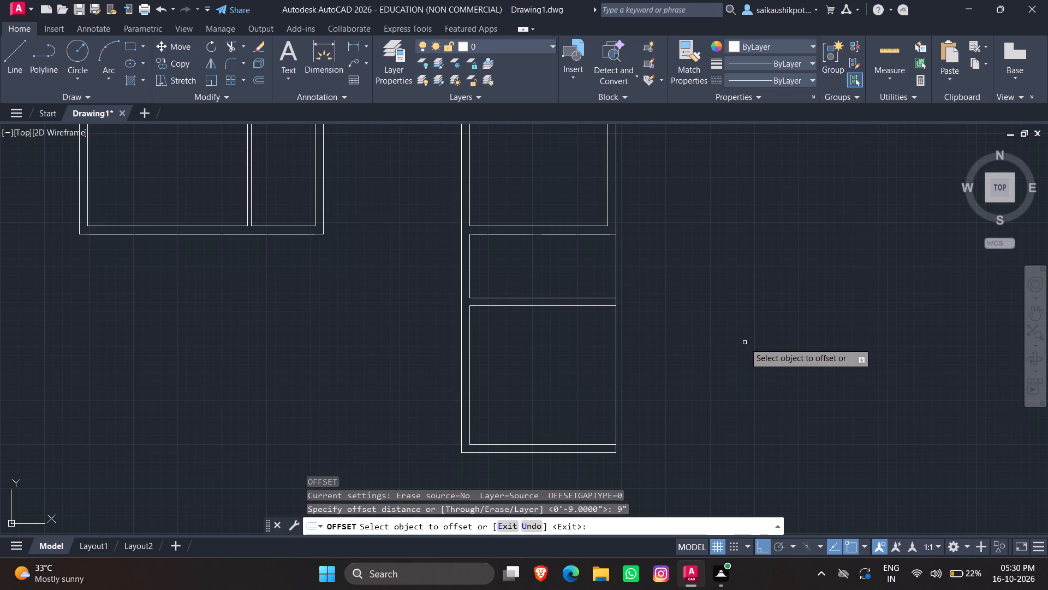
pyautogui.click(617, 344)
pyautogui.click(601, 344)
pyautogui.press('Escape')
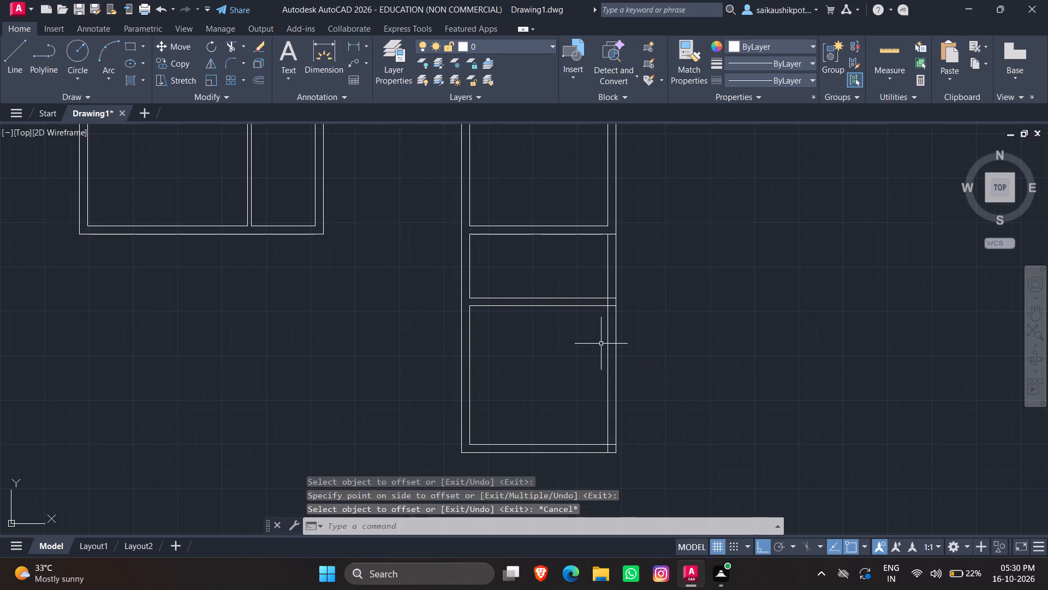
pyautogui.press('Escape')
# Trim the overlapping inner wall lines at the lower bay's bottom-right corner.
pyautogui.write('tr')
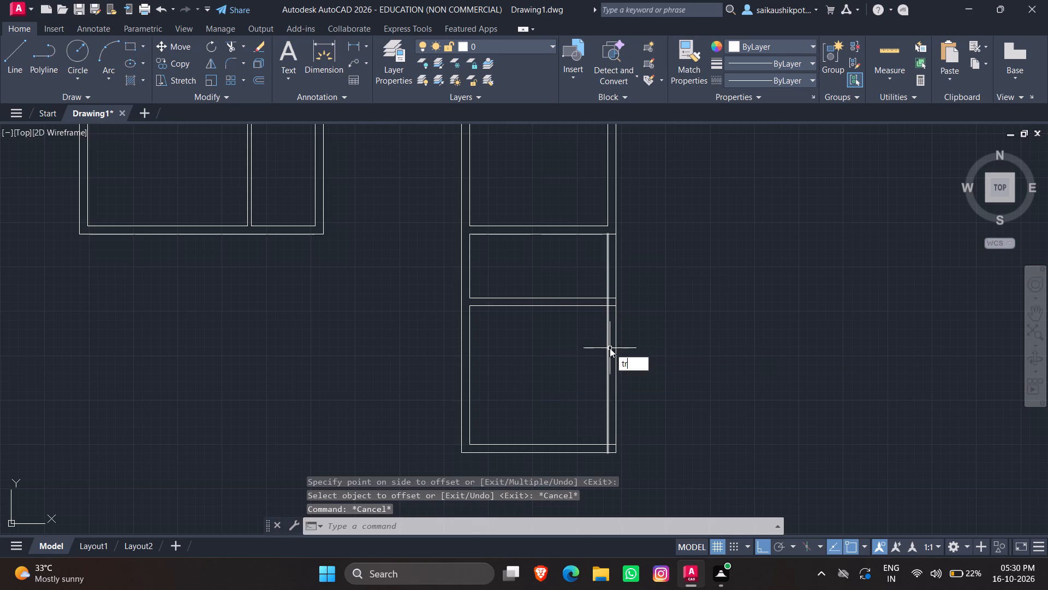
pyautogui.press('Return')
pyautogui.press('Return')
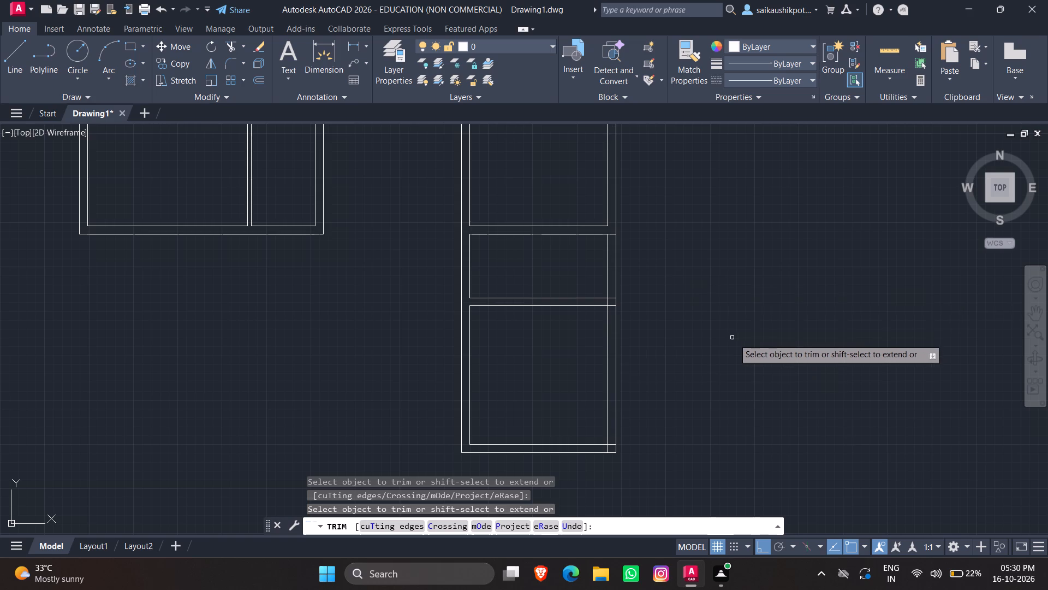
pyautogui.scroll(1, 603, 446)
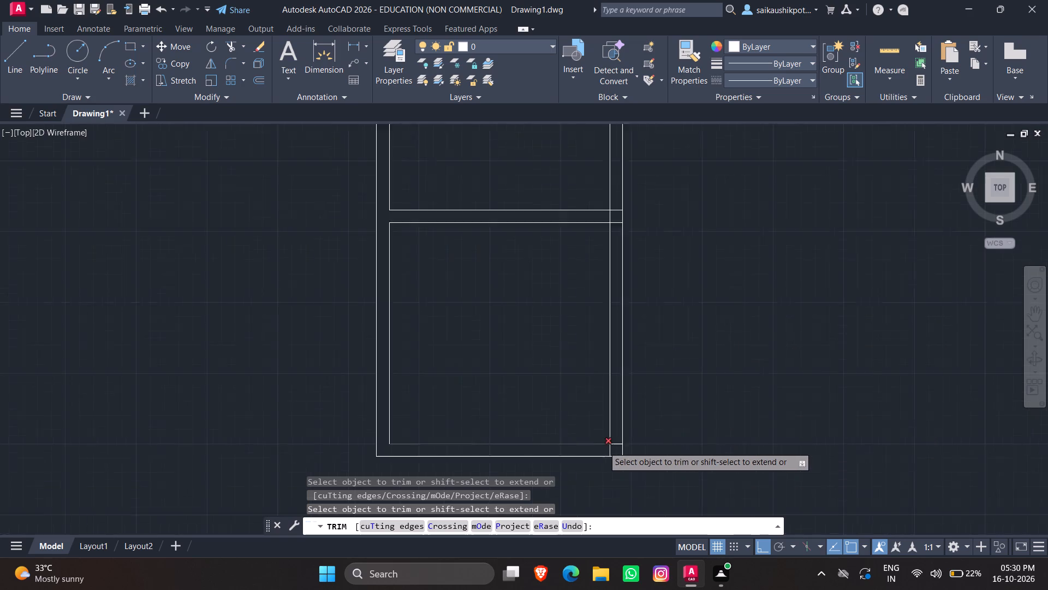
pyautogui.scroll(2, 603, 446)
pyautogui.moveTo(617, 446); pyautogui.dragTo(605, 446)
pyautogui.click(599, 446)
pyautogui.click(594, 446)
pyautogui.click(623, 448)
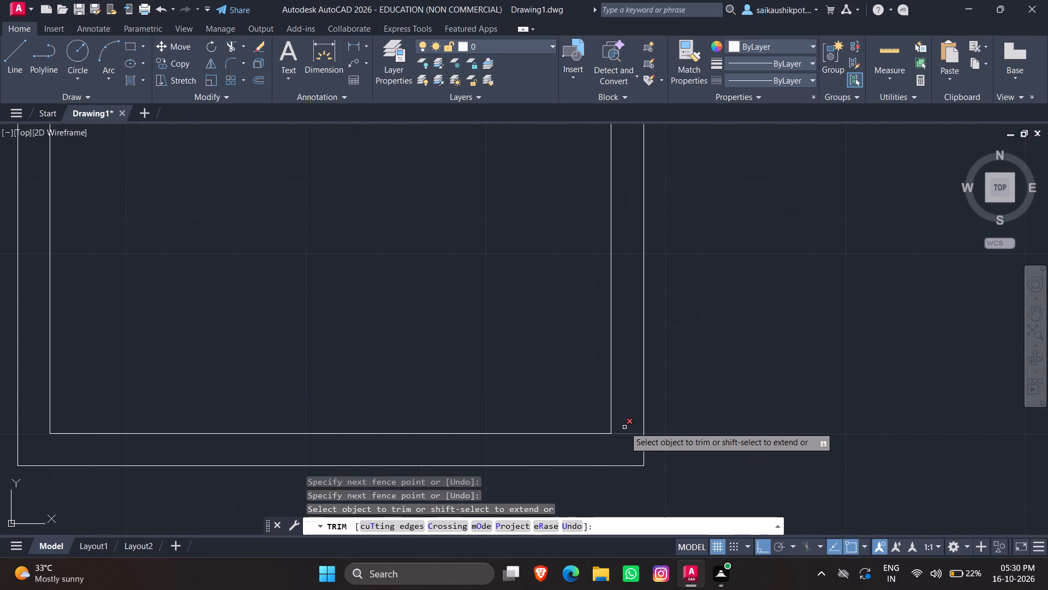
pyautogui.click(624, 427)
pyautogui.click(622, 447)
# Trim the overlapping lines where the middle wall and the right room's bottom wall meet the right 9" wall.
pyautogui.scroll(1, 670, 443)
pyautogui.scroll(-3, 677, 451)
pyautogui.scroll(4, 653, 202)
pyautogui.moveTo(660, 234); pyautogui.dragTo(665, 245)
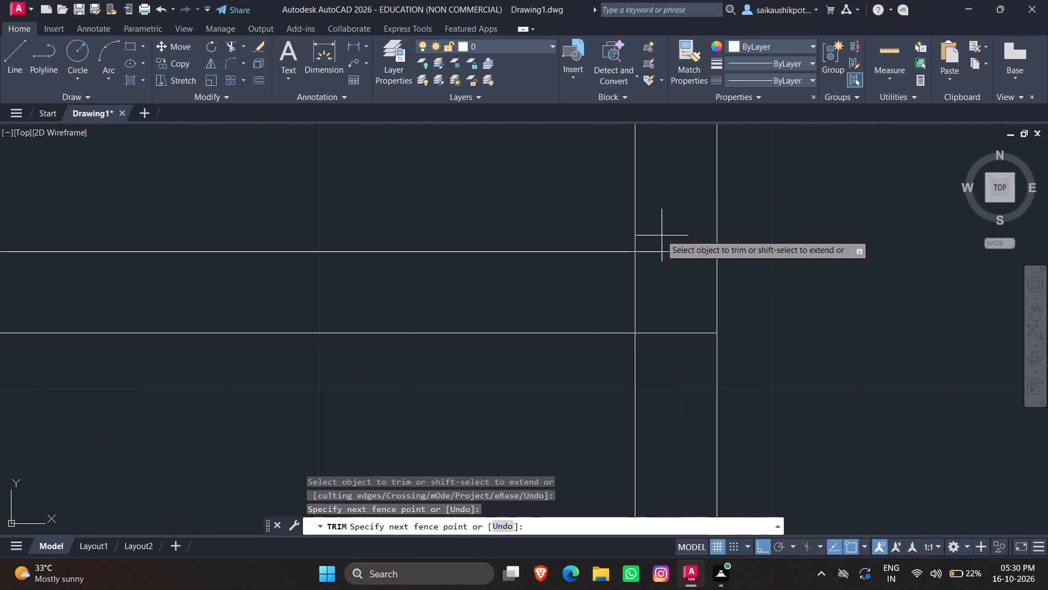
pyautogui.moveTo(665, 245); pyautogui.dragTo(667, 375)
pyautogui.moveTo(657, 303); pyautogui.dragTo(618, 295)
pyautogui.scroll(-4, 691, 314)
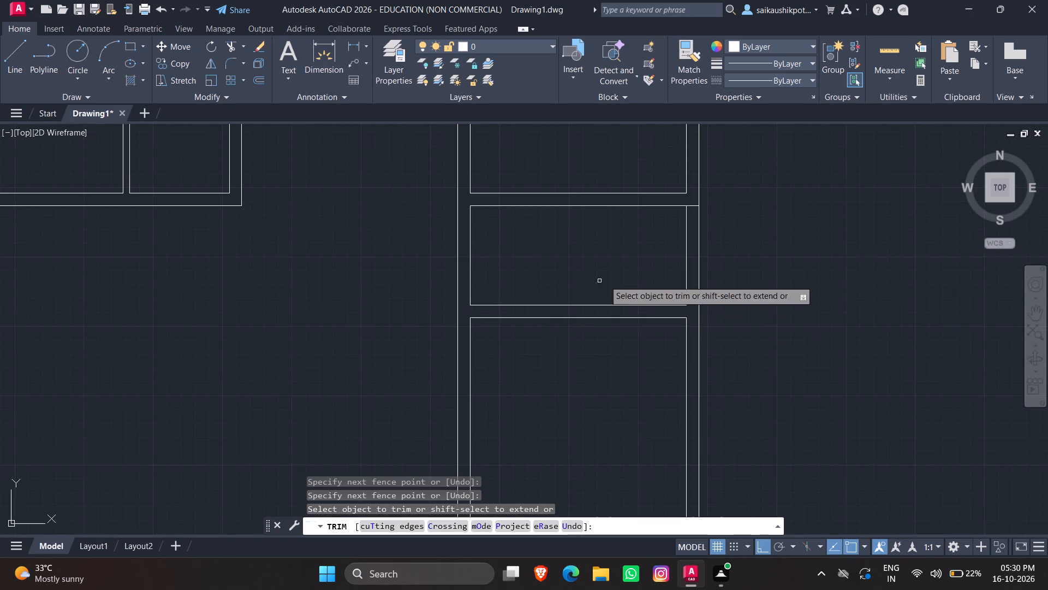
pyautogui.scroll(3, 686, 193)
pyautogui.moveTo(688, 223); pyautogui.dragTo(691, 297)
pyautogui.scroll(-4, 715, 253)
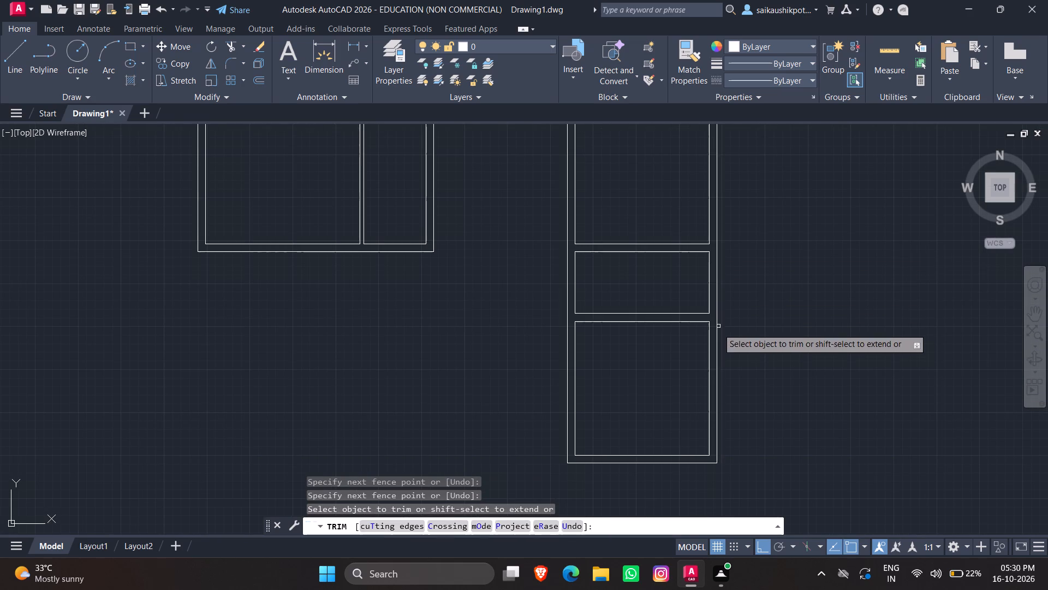
pyautogui.press('Escape')
pyautogui.press('Escape')
pyautogui.press('Escape')
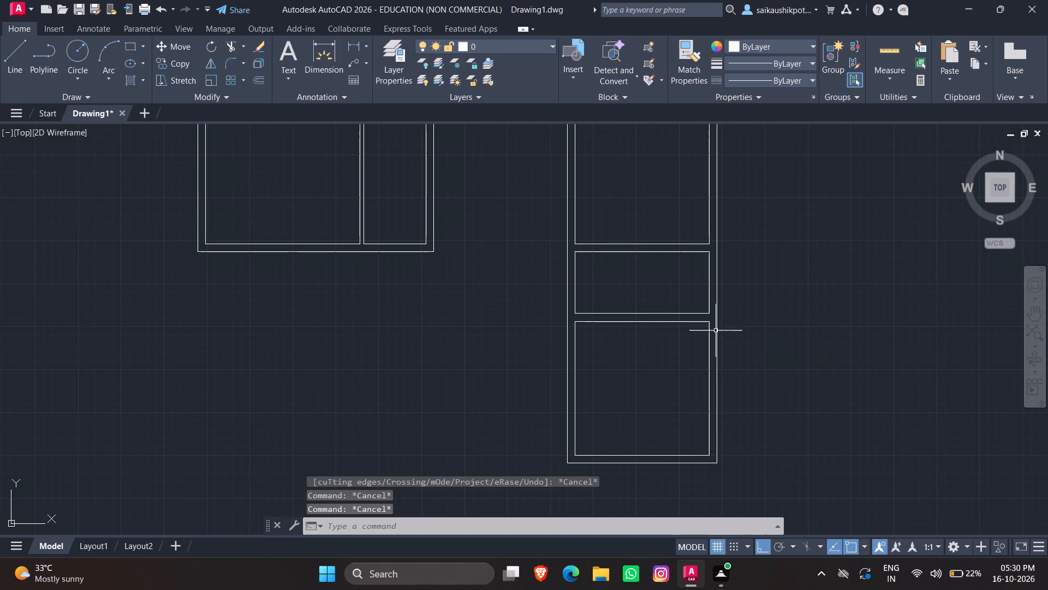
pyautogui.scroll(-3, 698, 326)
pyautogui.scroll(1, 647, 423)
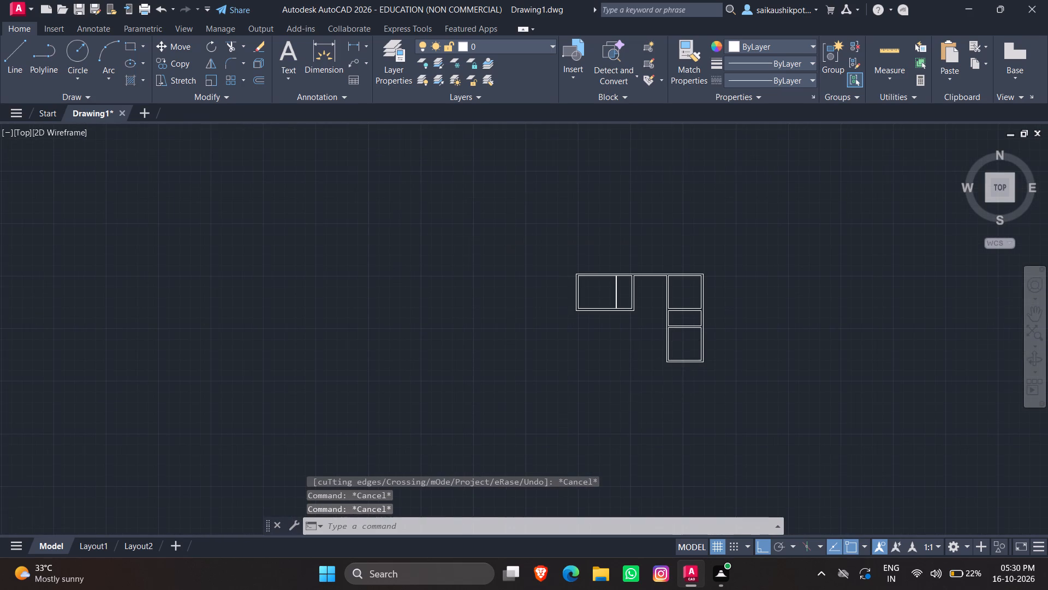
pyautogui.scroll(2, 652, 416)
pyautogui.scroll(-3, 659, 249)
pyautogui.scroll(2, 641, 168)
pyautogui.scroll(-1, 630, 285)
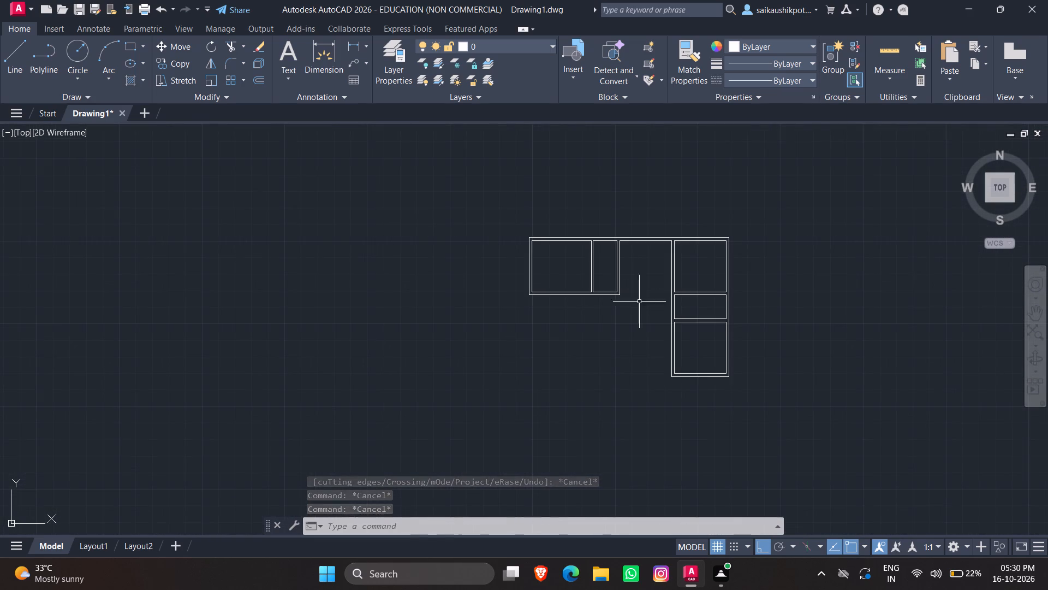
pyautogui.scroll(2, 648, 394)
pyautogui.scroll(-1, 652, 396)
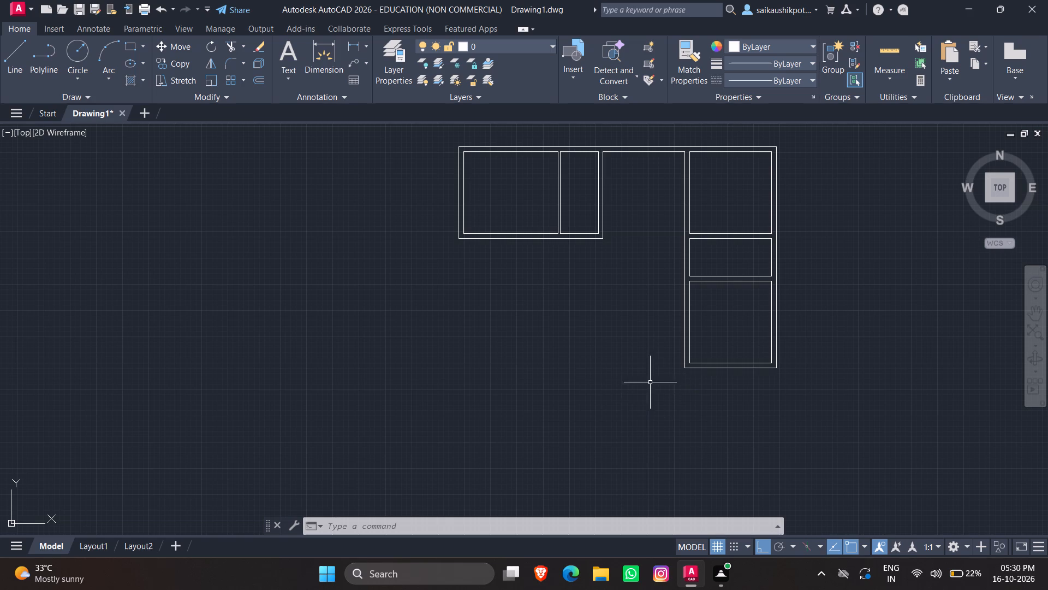
# Draw a vertical line from the left block's lower-right outer corner down to slightly below the right wing's bottom line.
pyautogui.press('l')
pyautogui.press('Return')
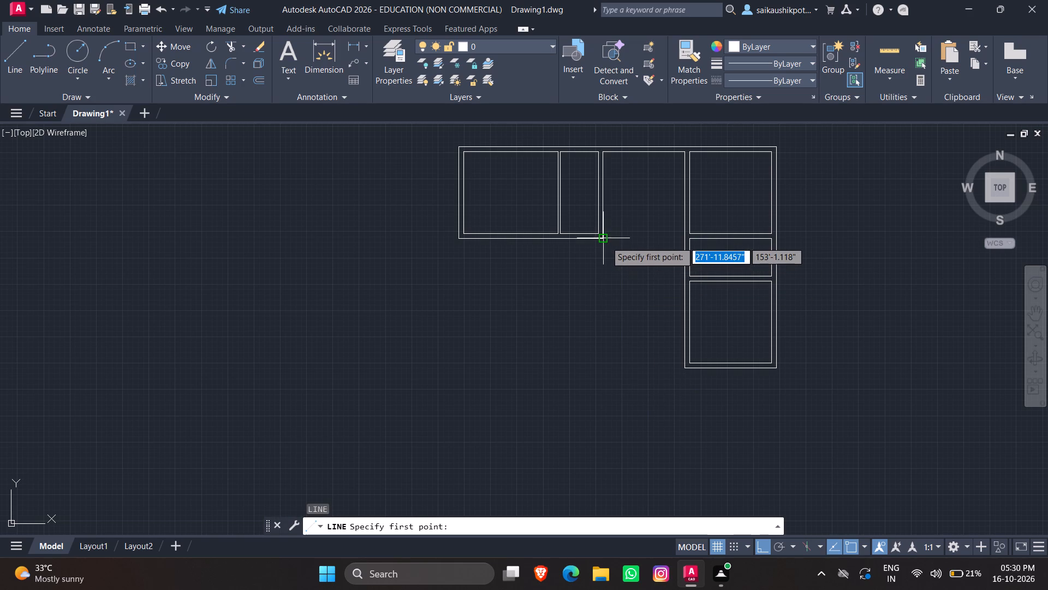
pyautogui.click(605, 240)
pyautogui.click(606, 397)
pyautogui.press('Escape')
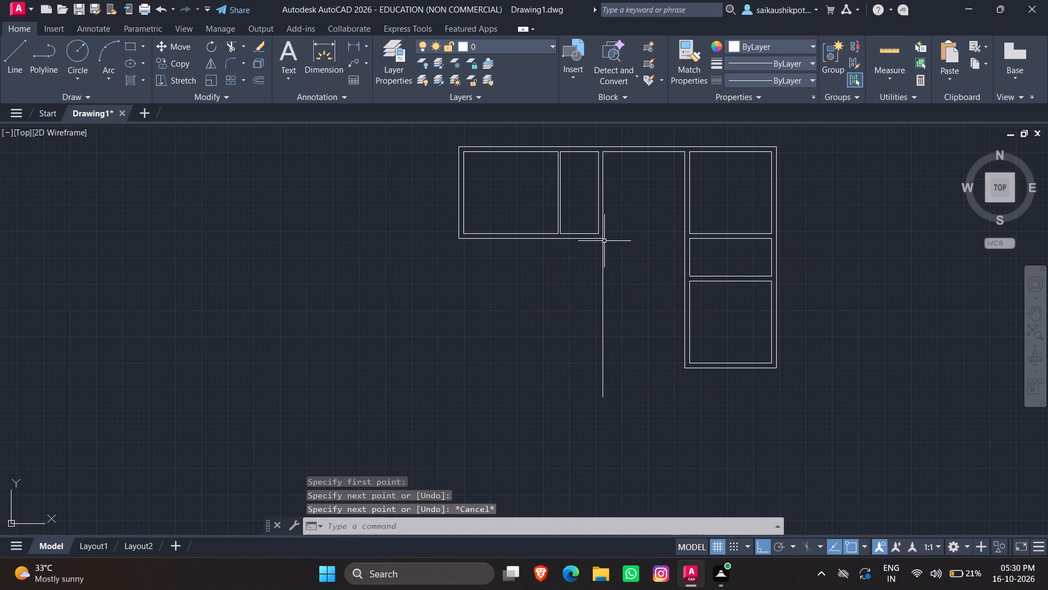
pyautogui.press('Escape')
pyautogui.press('Escape')
# Offset the new vertical line below the left block 9" to the left.
pyautogui.press('o')
pyautogui.press('Return')
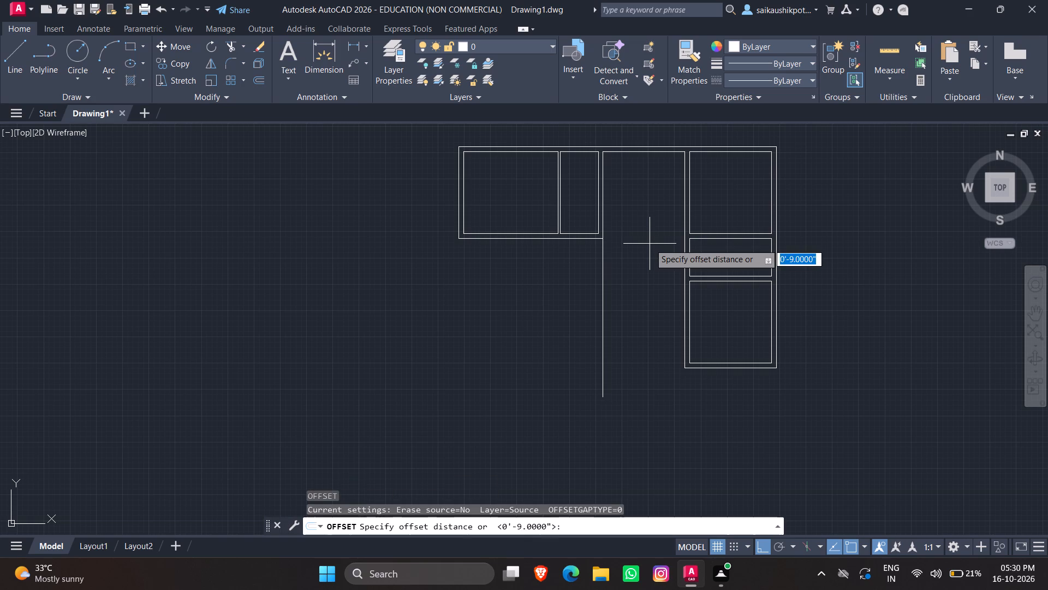
pyautogui.write('9"')
pyautogui.press('Return')
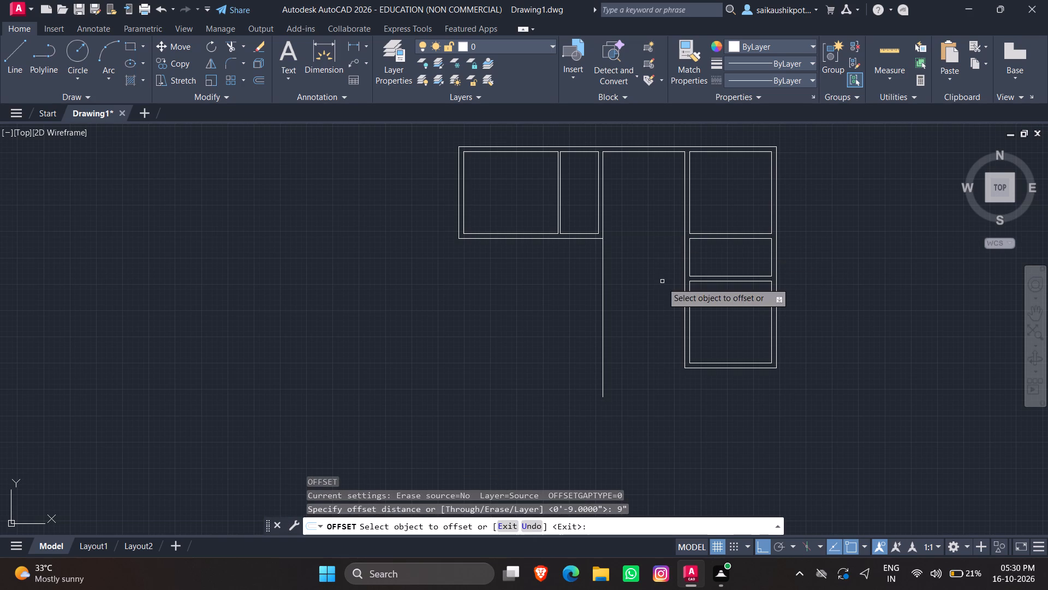
pyautogui.click(603, 292)
pyautogui.click(502, 284)
pyautogui.press('Escape')
pyautogui.press('Escape')
pyautogui.press('Escape')
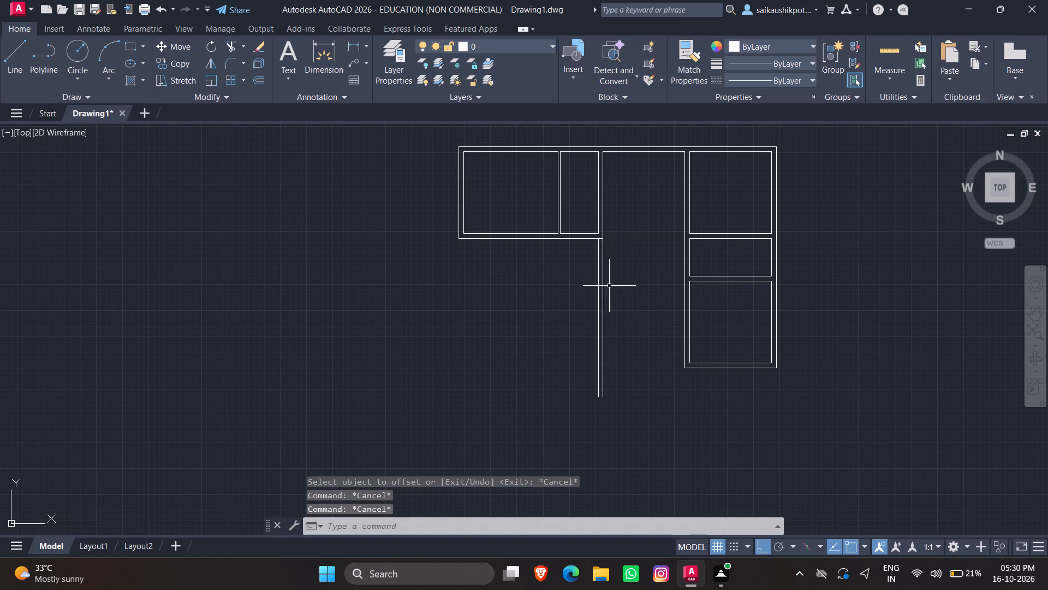
# Stretch the right wing's outer and inner bottom wall lines leftward past the central vertical 9" wall.
pyautogui.scroll(1, 609, 398)
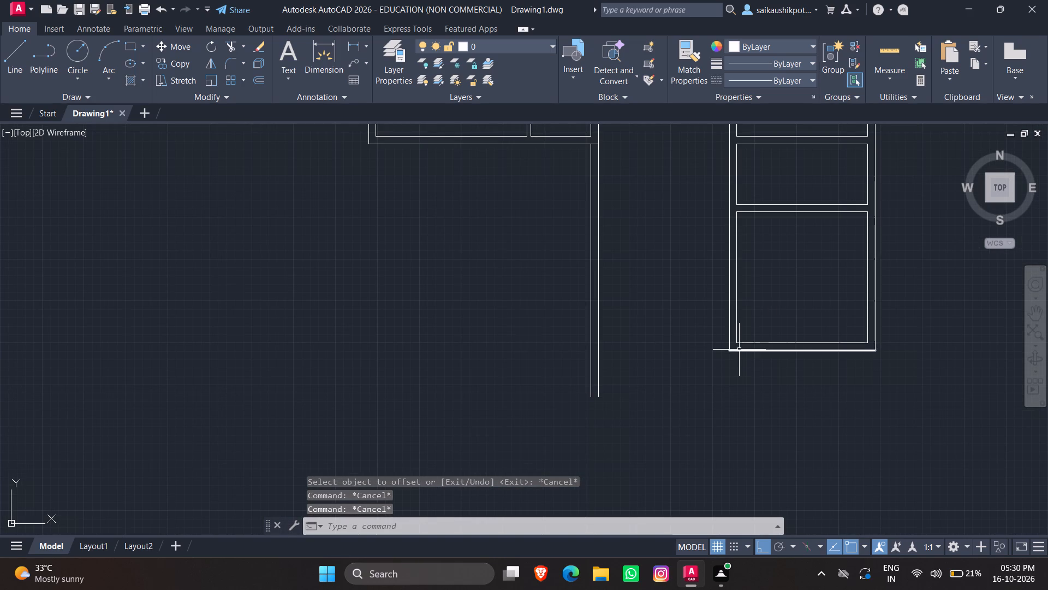
pyautogui.click(734, 350)
pyautogui.click(728, 350)
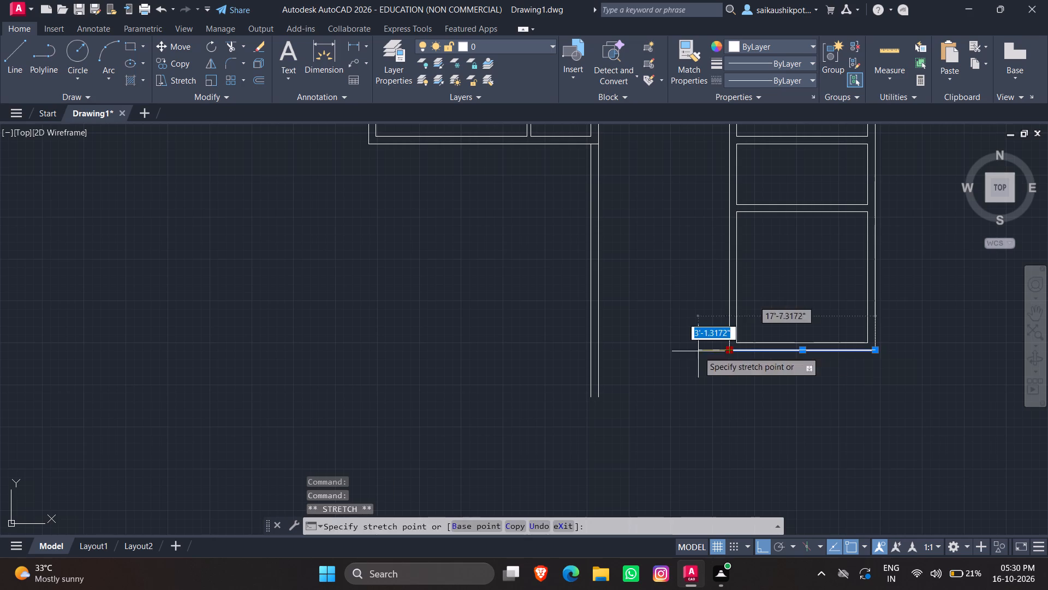
pyautogui.click(543, 353)
pyautogui.press('Escape')
pyautogui.press('Escape')
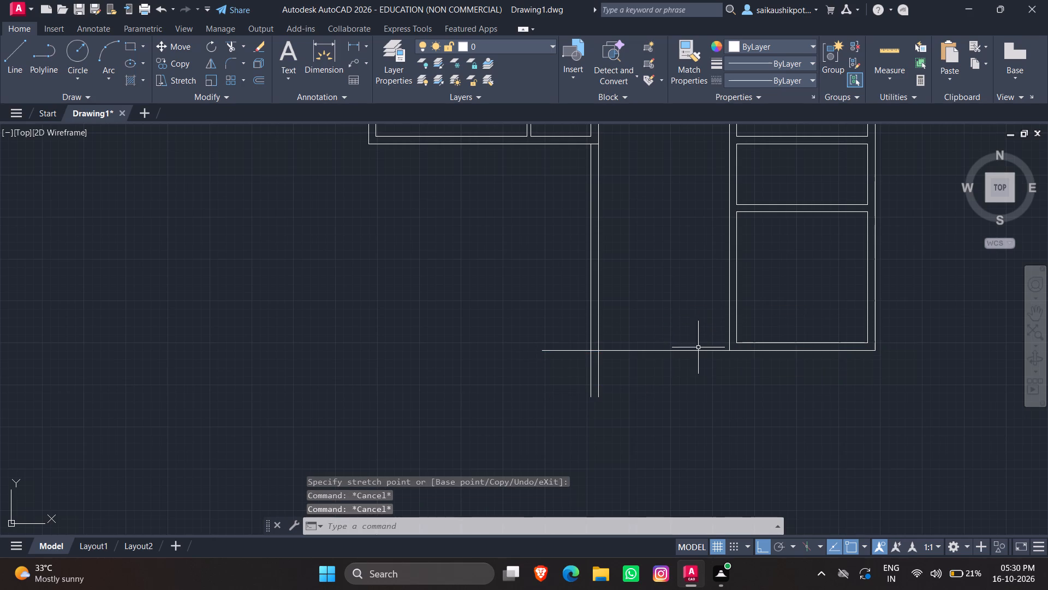
pyautogui.scroll(1, 734, 350)
pyautogui.click(740, 340)
pyautogui.moveTo(734, 340); pyautogui.dragTo(715, 343)
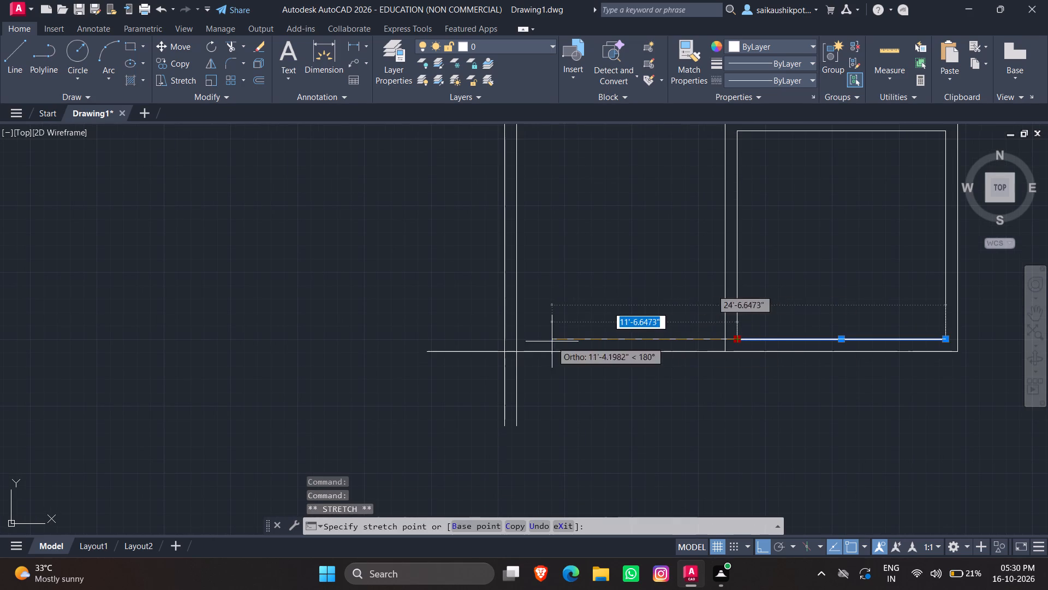
pyautogui.click(468, 336)
pyautogui.press('Escape')
# Trim the overlapping line ends where the central vertical wall meets the extended bottom wall, forming a clean corner.
pyautogui.press('t')
pyautogui.press('r')
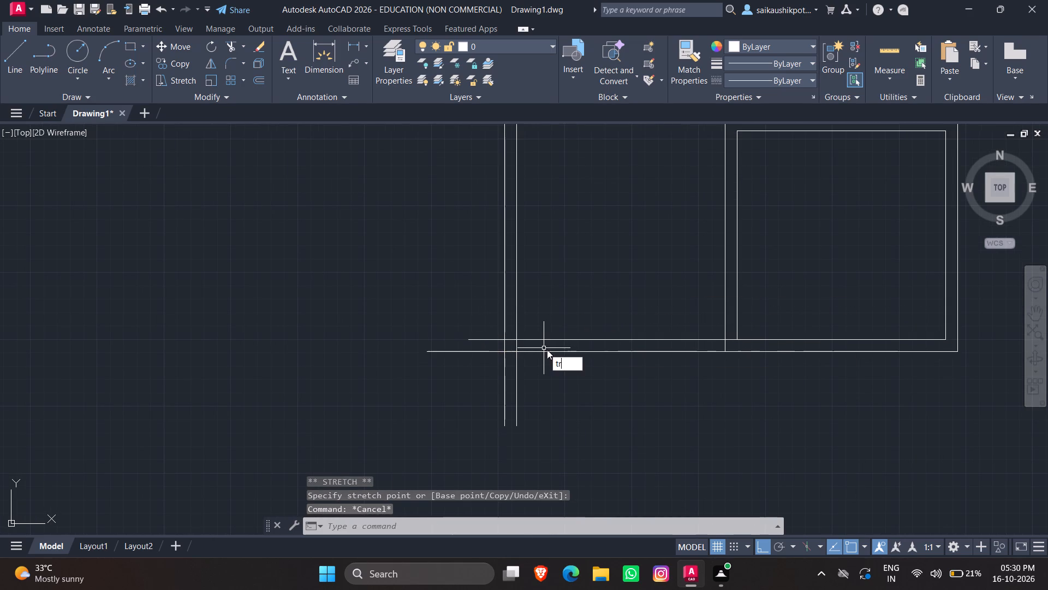
pyautogui.press('Return')
pyautogui.press('Return')
pyautogui.moveTo(534, 374); pyautogui.dragTo(489, 327)
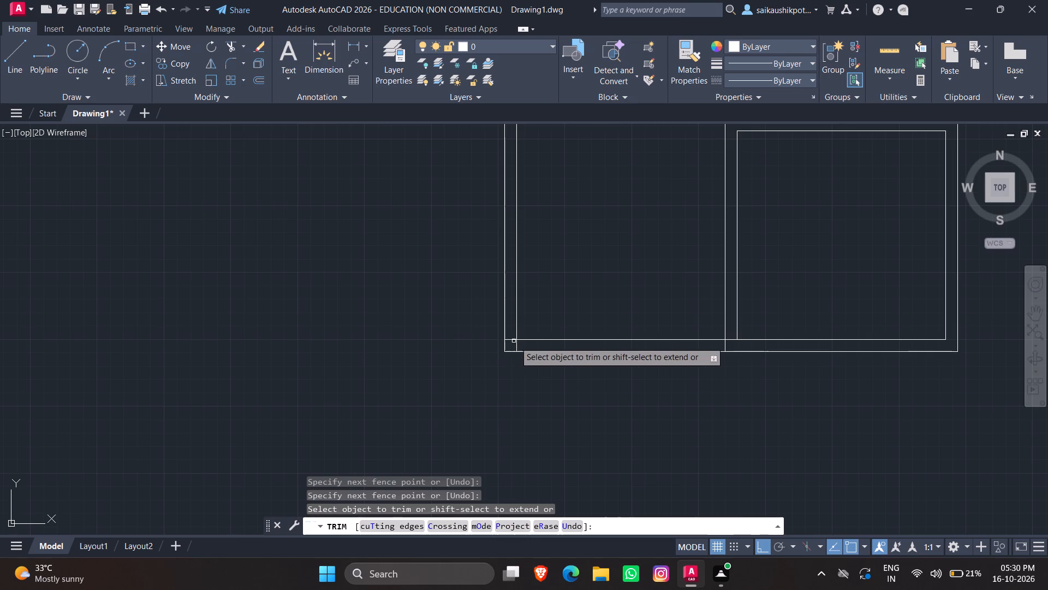
pyautogui.scroll(4, 517, 347)
pyautogui.moveTo(515, 347); pyautogui.dragTo(477, 343)
pyautogui.moveTo(474, 291); pyautogui.dragTo(481, 341)
pyautogui.scroll(-2, 602, 335)
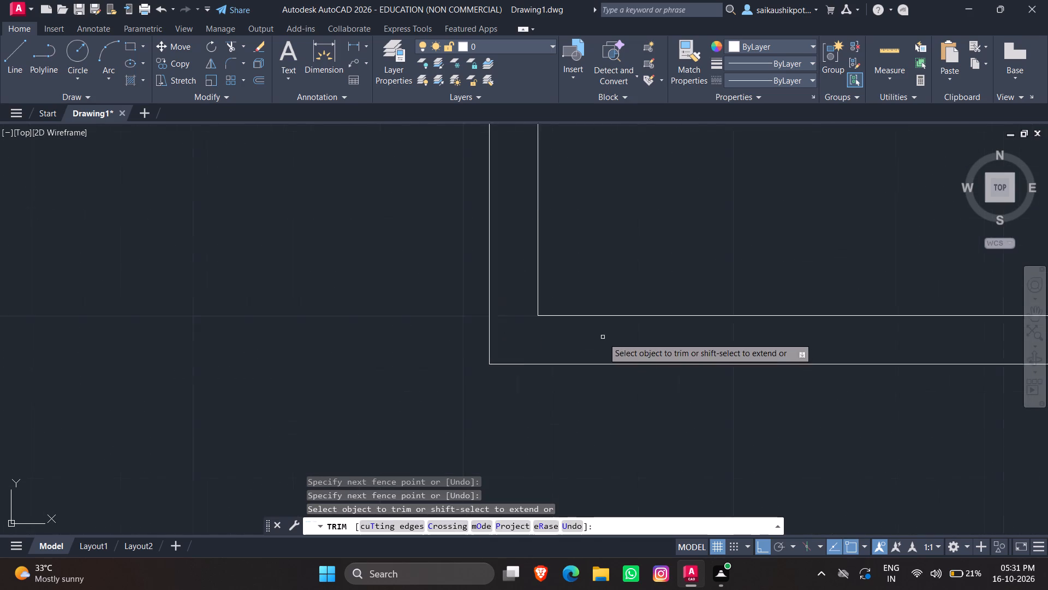
# Trim the lines crossing the junction of the right wing's left wall and the bottom wall.
pyautogui.scroll(-3, 827, 387)
pyautogui.scroll(3, 914, 376)
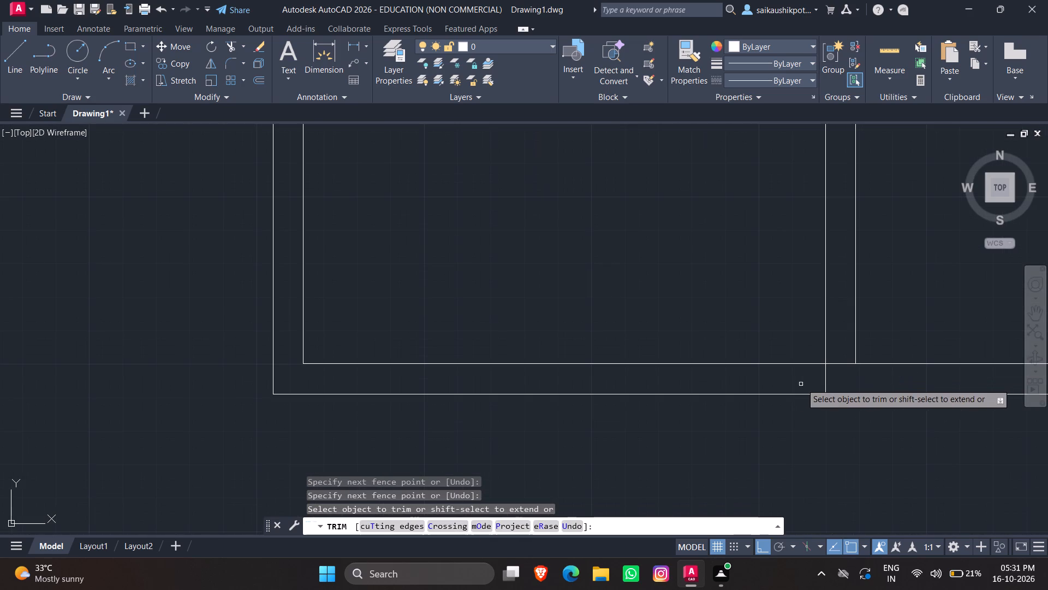
pyautogui.moveTo(812, 380); pyautogui.dragTo(833, 377)
pyautogui.scroll(3, 827, 371)
pyautogui.moveTo(844, 331); pyautogui.dragTo(833, 375)
pyautogui.scroll(-3, 824, 385)
pyautogui.press('Escape')
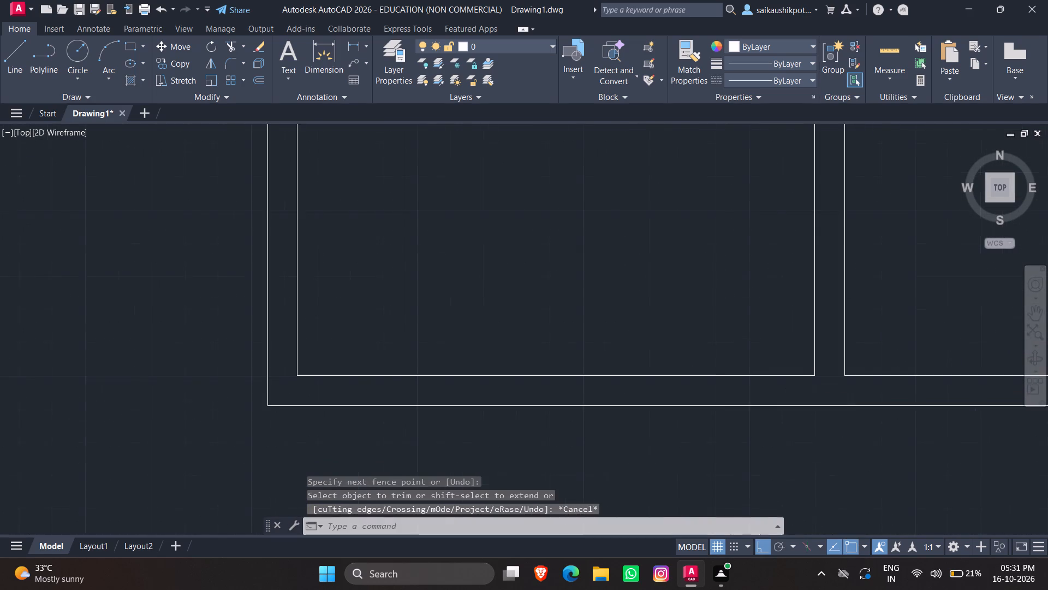
# Trim the leftover line segments where the left block's lower-right corner joins the central vertical wall.
pyautogui.scroll(-3, 812, 389)
pyautogui.scroll(-1, 658, 404)
pyautogui.scroll(3, 653, 281)
pyautogui.scroll(2, 708, 264)
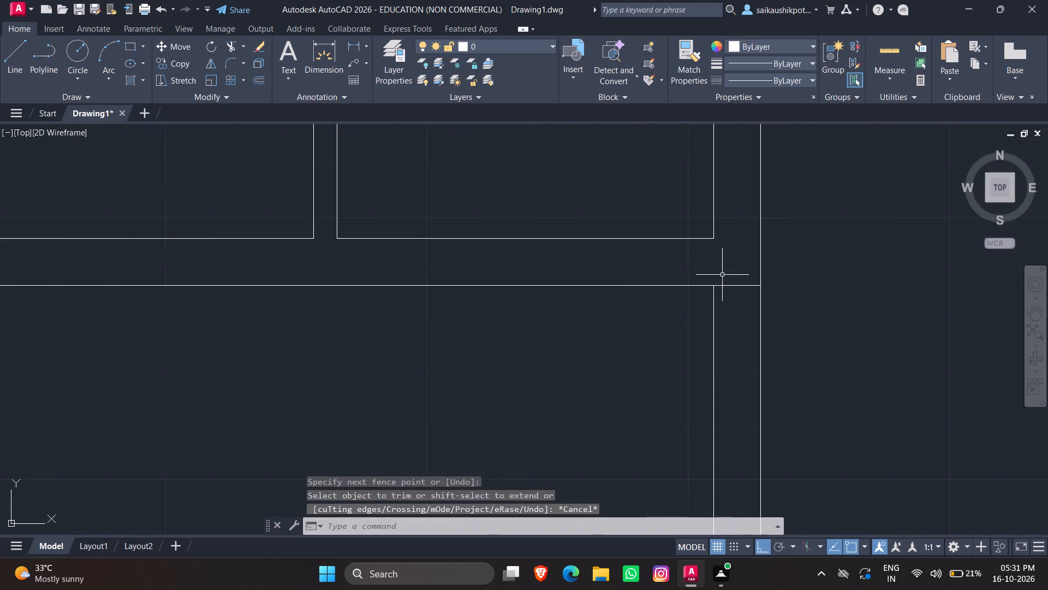
pyautogui.press('space')
pyautogui.scroll(2, 729, 286)
pyautogui.moveTo(730, 262); pyautogui.dragTo(730, 268)
pyautogui.click(724, 349)
pyautogui.press('Escape')
pyautogui.scroll(-4, 708, 322)
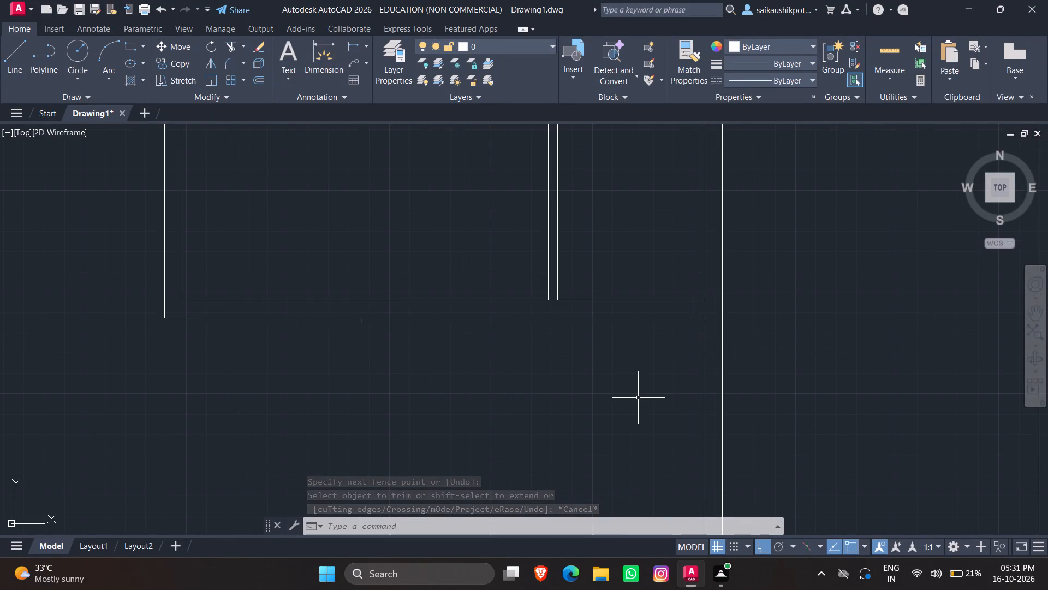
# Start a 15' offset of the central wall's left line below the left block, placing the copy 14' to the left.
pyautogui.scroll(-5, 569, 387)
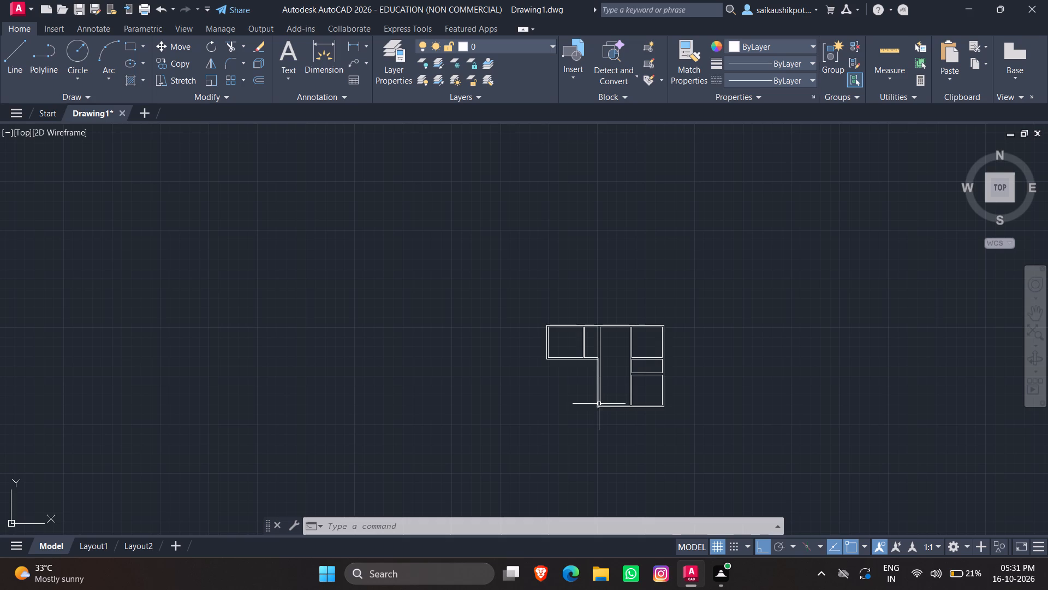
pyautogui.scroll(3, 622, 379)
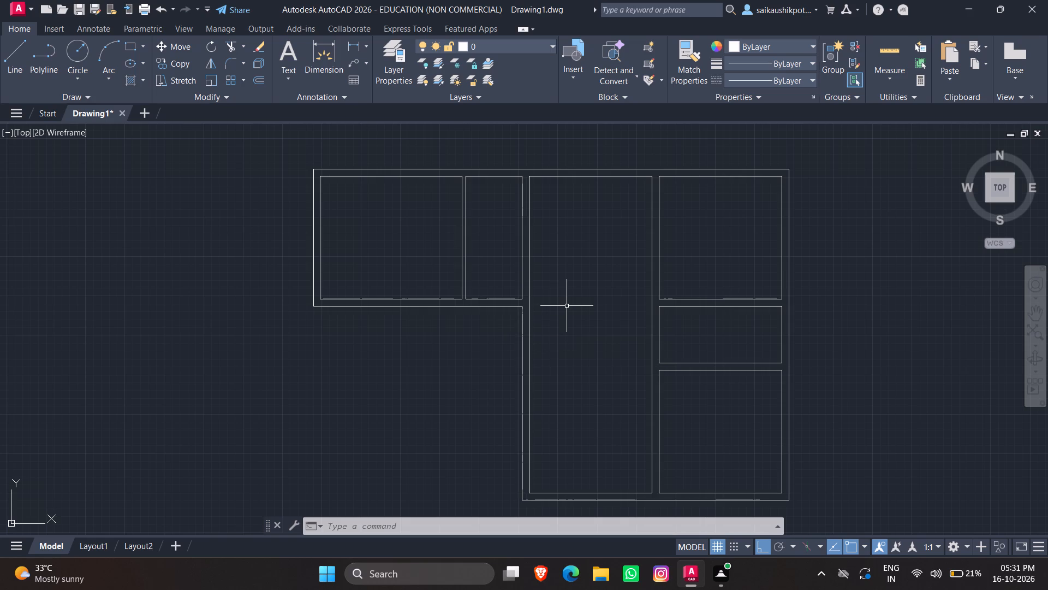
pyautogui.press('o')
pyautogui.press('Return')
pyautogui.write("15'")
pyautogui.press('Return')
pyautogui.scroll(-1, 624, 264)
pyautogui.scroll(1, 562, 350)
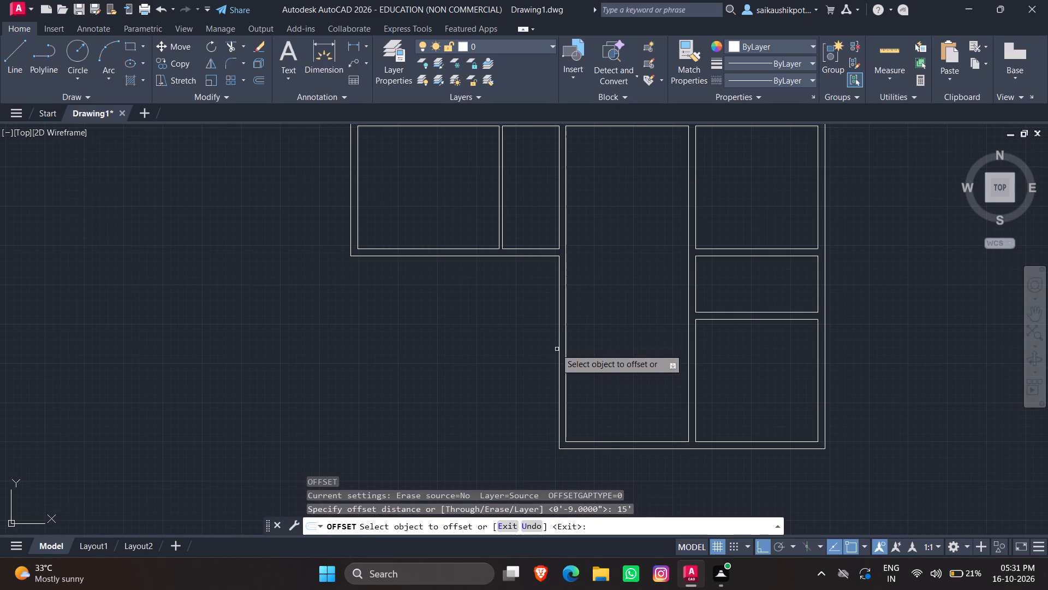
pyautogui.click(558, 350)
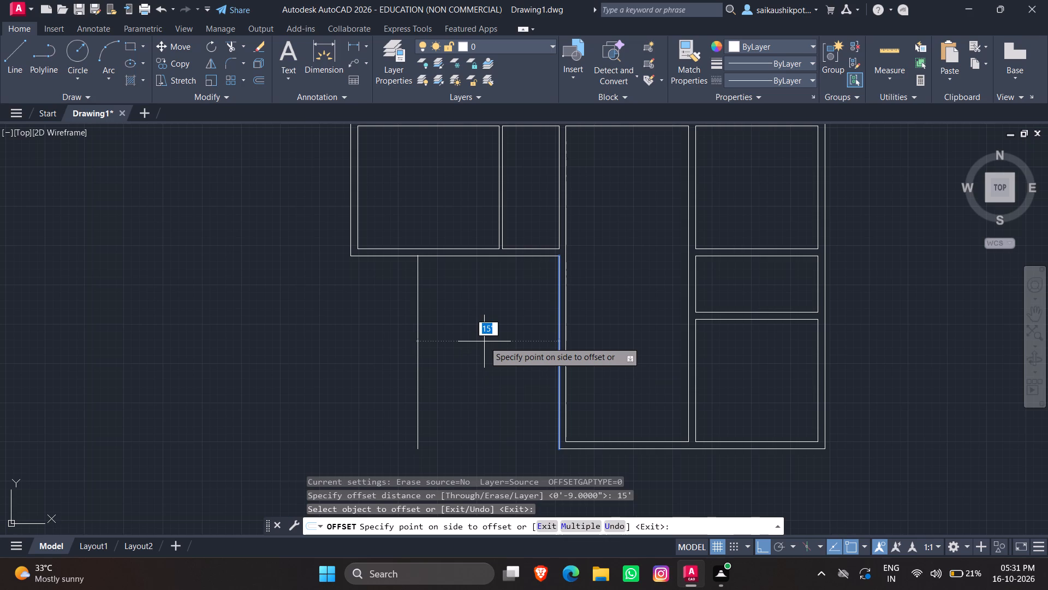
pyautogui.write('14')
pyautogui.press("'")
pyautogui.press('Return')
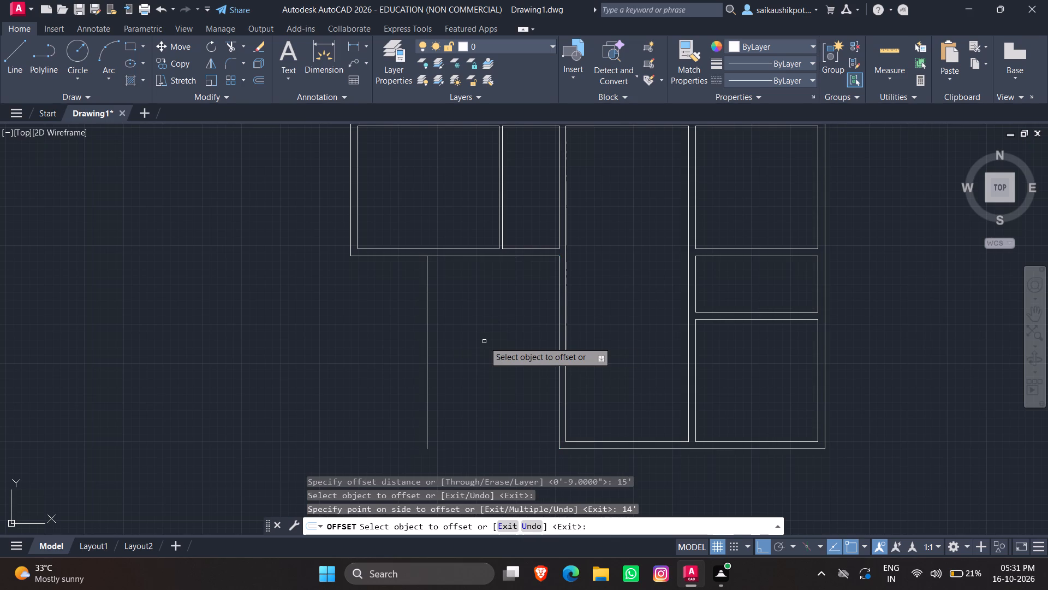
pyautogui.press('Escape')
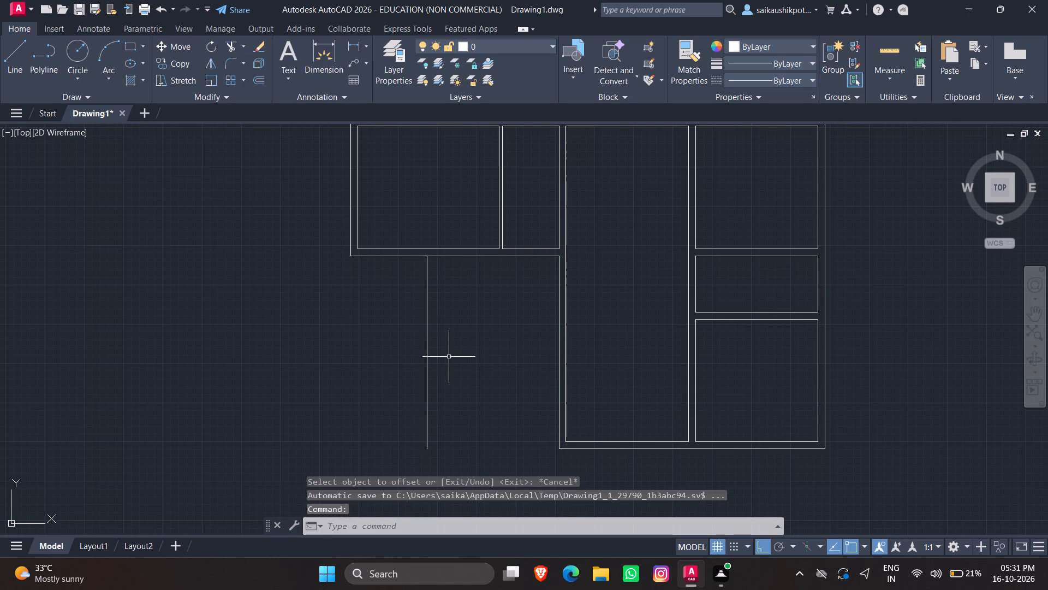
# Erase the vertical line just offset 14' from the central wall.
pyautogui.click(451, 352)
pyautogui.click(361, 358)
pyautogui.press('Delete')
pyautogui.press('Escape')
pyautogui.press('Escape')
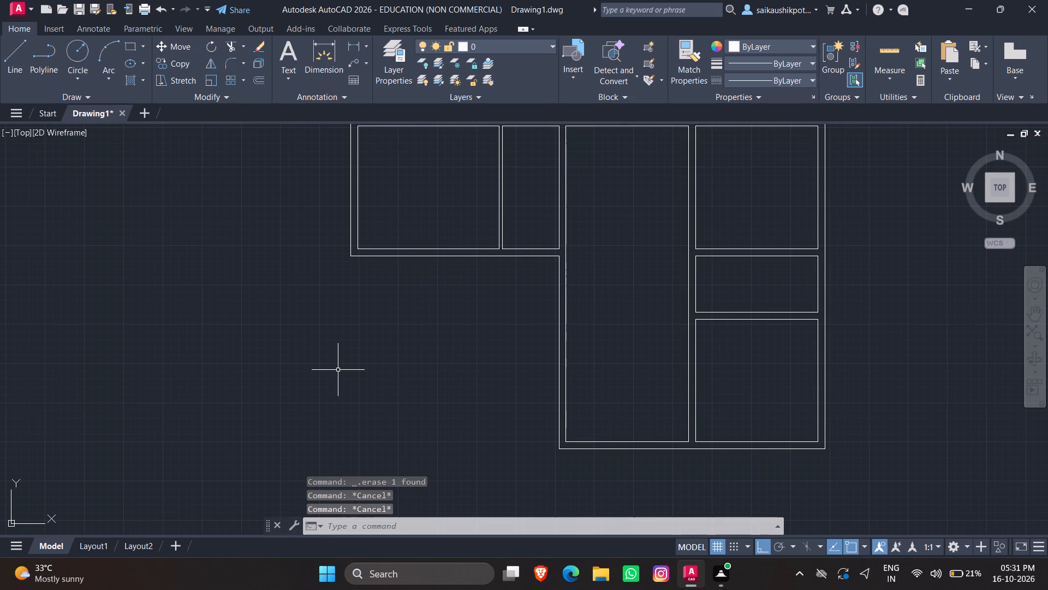
# Offset the central wall's left line 13' to the left below the left block.
pyautogui.press('Escape')
pyautogui.press('Escape')
pyautogui.press('o')
pyautogui.press('Return')
pyautogui.write("13'")
pyautogui.press('Return')
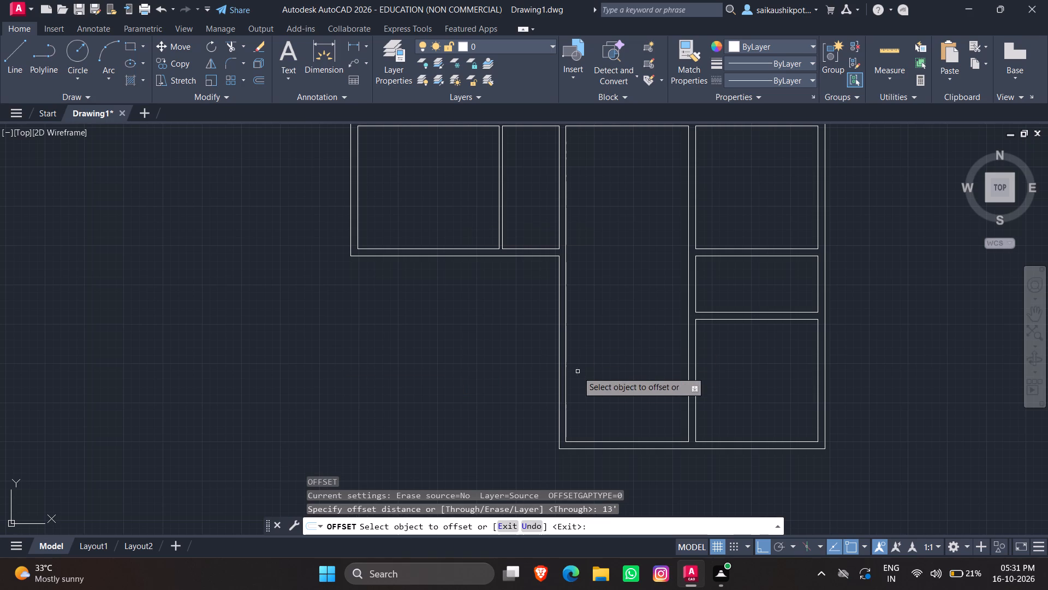
pyautogui.click(558, 359)
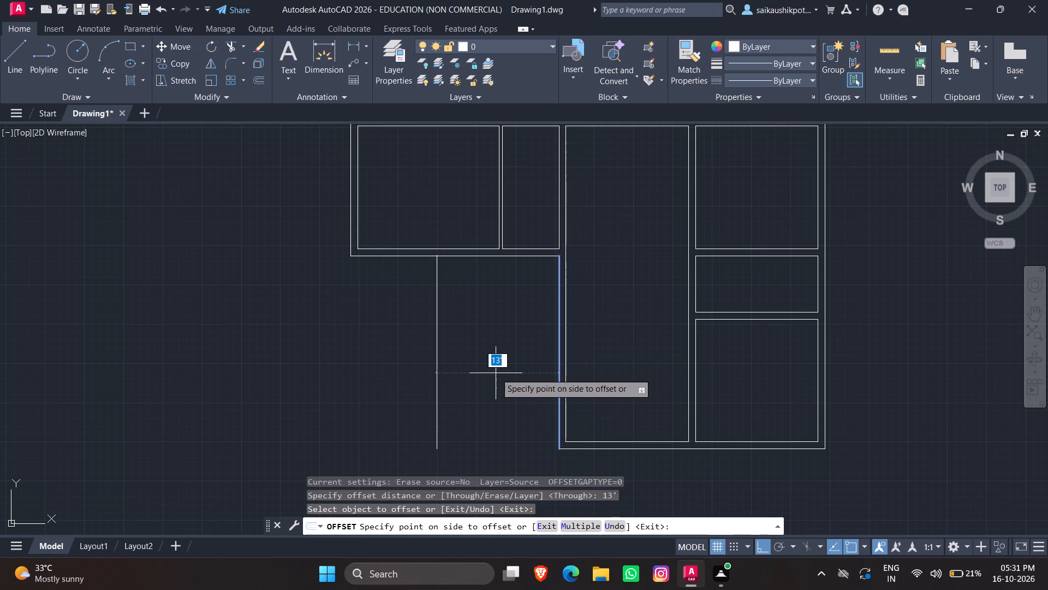
pyautogui.click(496, 373)
pyautogui.press('Escape')
pyautogui.press('Escape')
pyautogui.press('Escape')
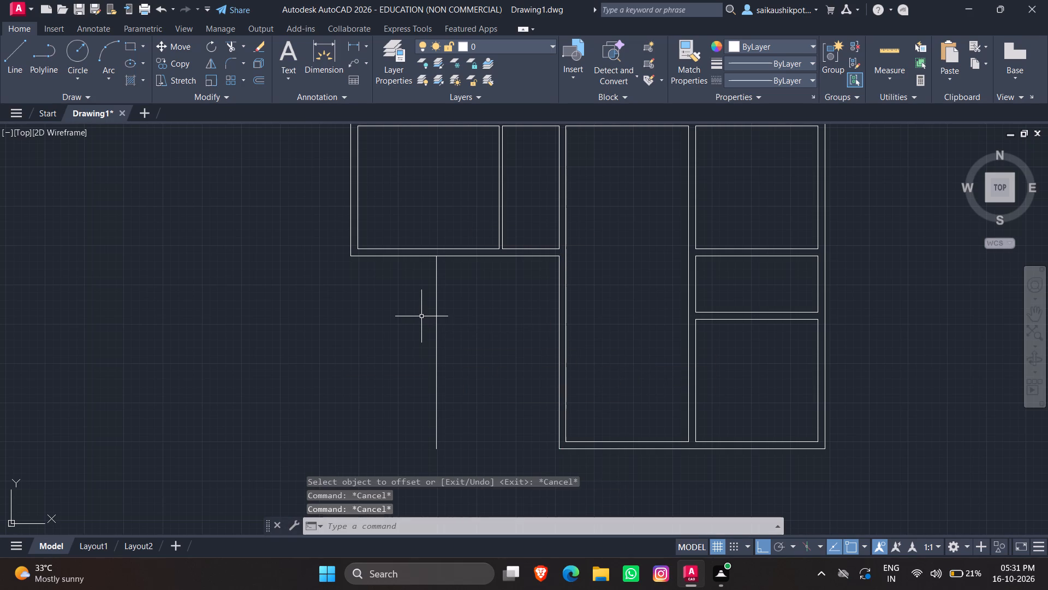
# Offset the new vertical line 9" to the left to form the lower-left room's outer wall.
pyautogui.press('o')
pyautogui.press('Return')
pyautogui.write('9"')
pyautogui.press('Return')
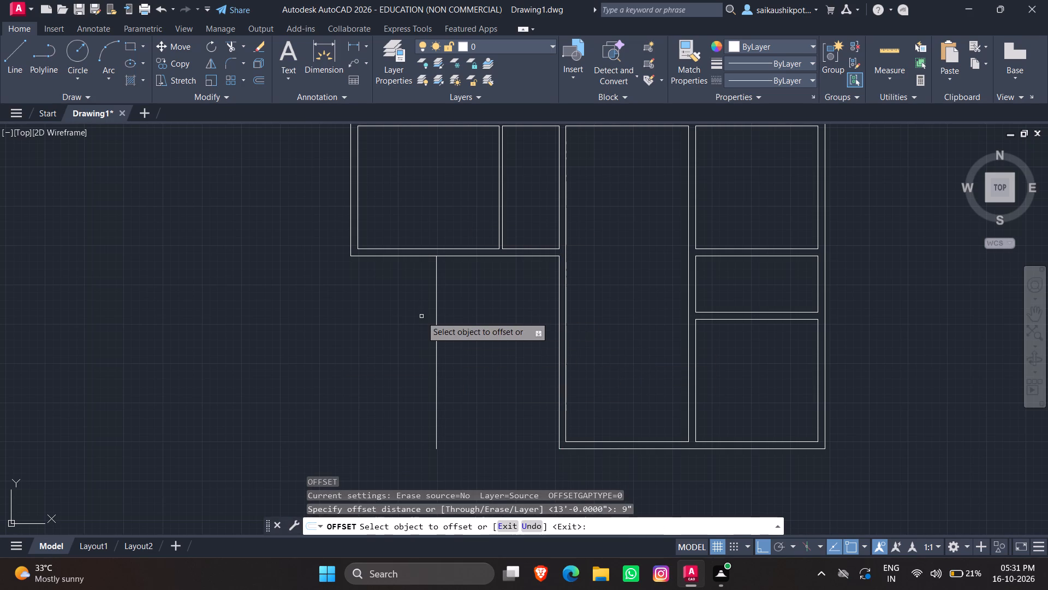
pyautogui.click(438, 327)
pyautogui.click(381, 327)
pyautogui.press('Escape')
pyautogui.press('Escape')
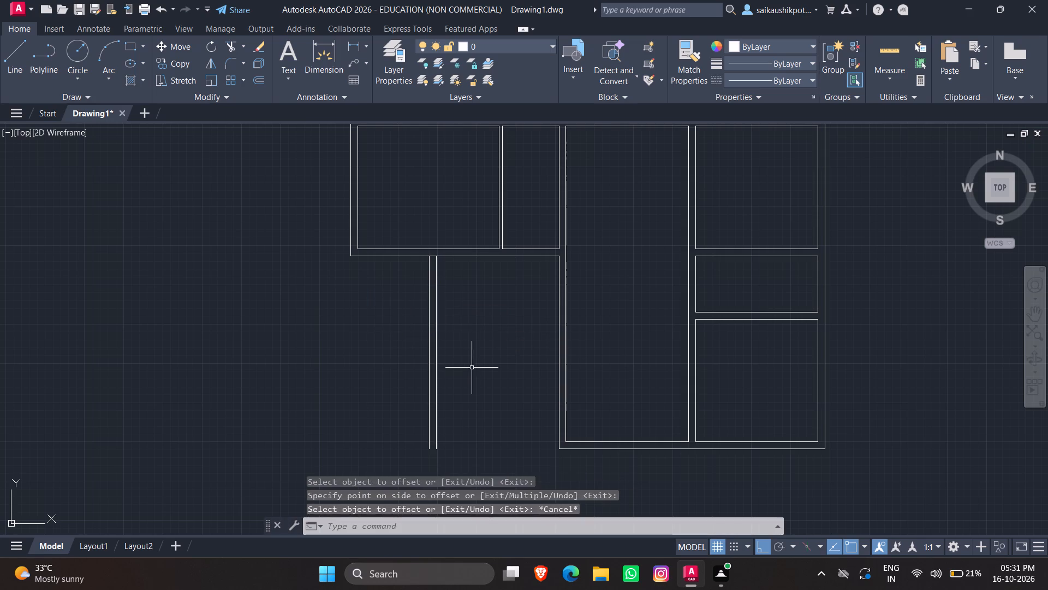
# Draw a 13'-9" horizontal line from the new wall's outer bottom end to the central wall's outer bottom corner.
pyautogui.scroll(-2, 493, 309)
pyautogui.scroll(4, 477, 366)
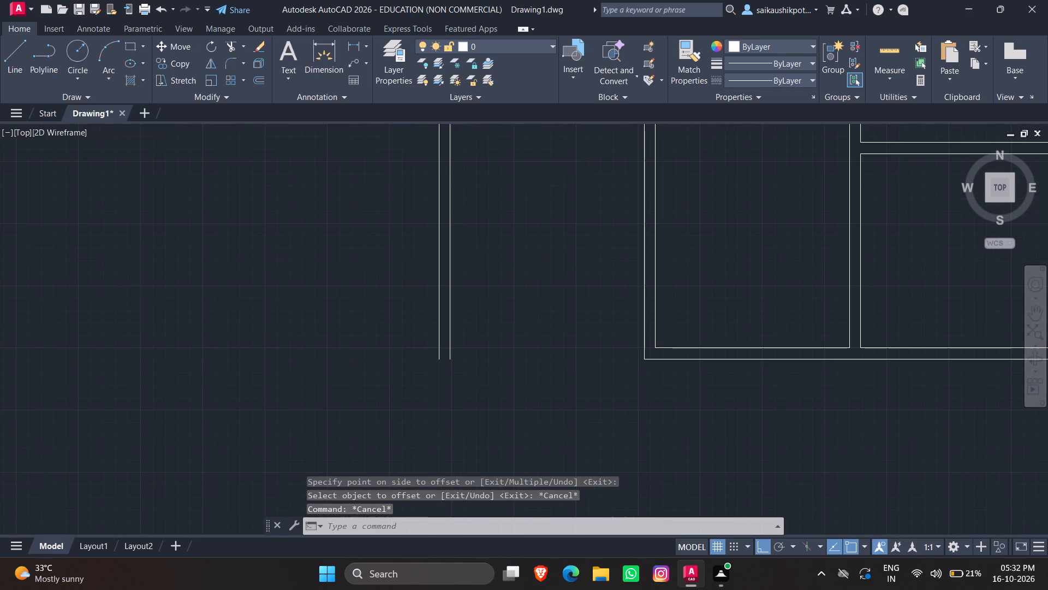
pyautogui.scroll(1, 430, 359)
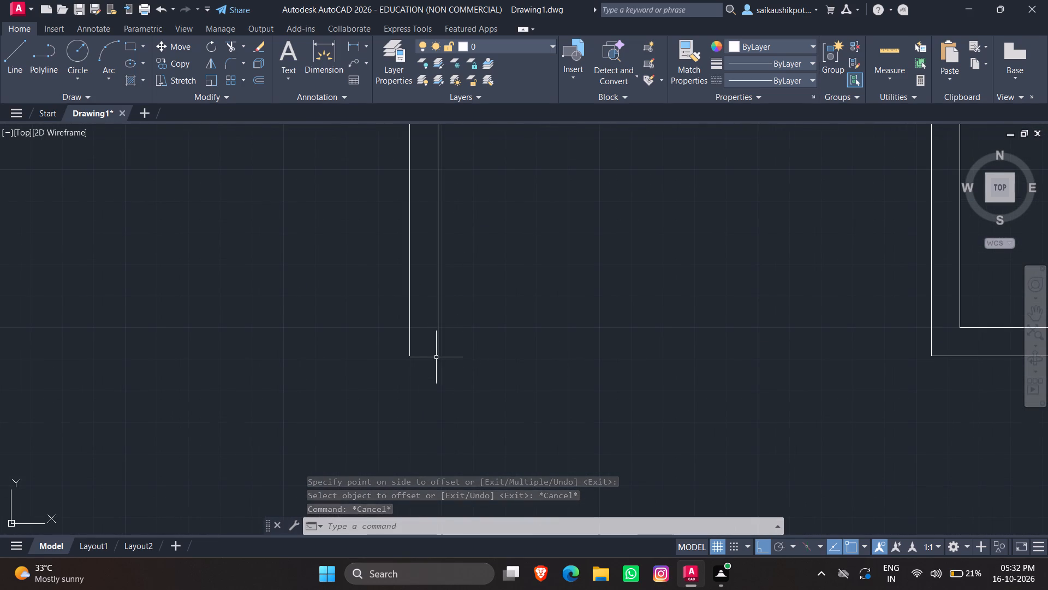
pyautogui.press('l')
pyautogui.press('Return')
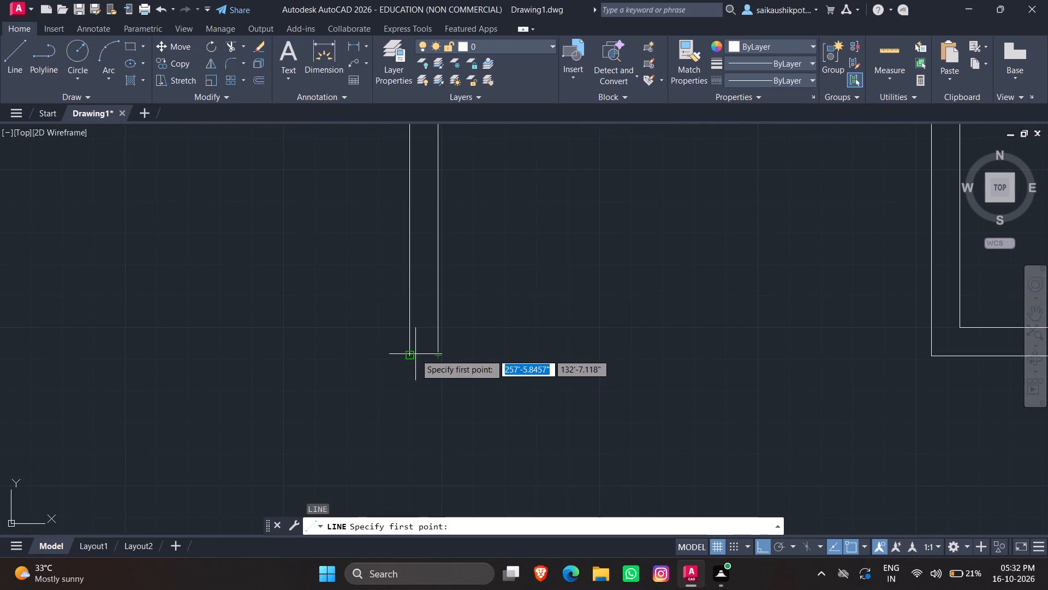
pyautogui.click(412, 354)
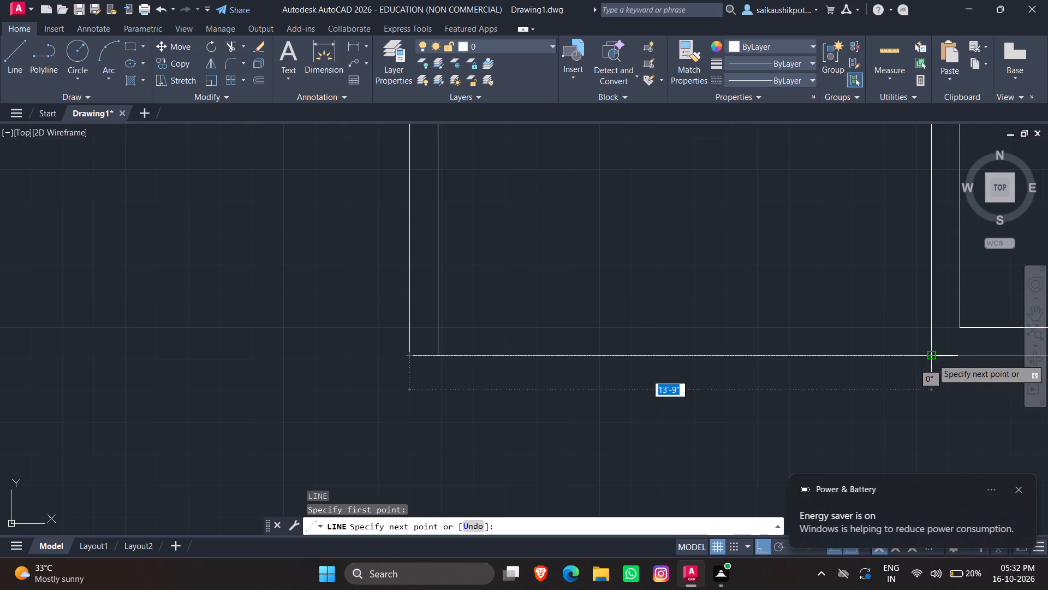
pyautogui.click(932, 358)
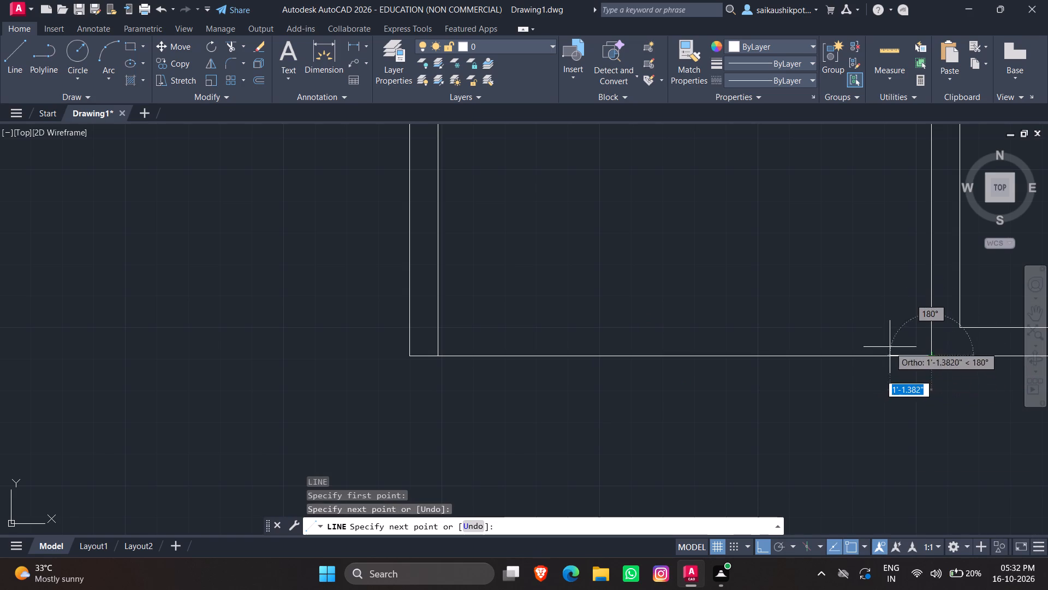
pyautogui.press('Escape')
pyautogui.press('space')
pyautogui.press('Escape')
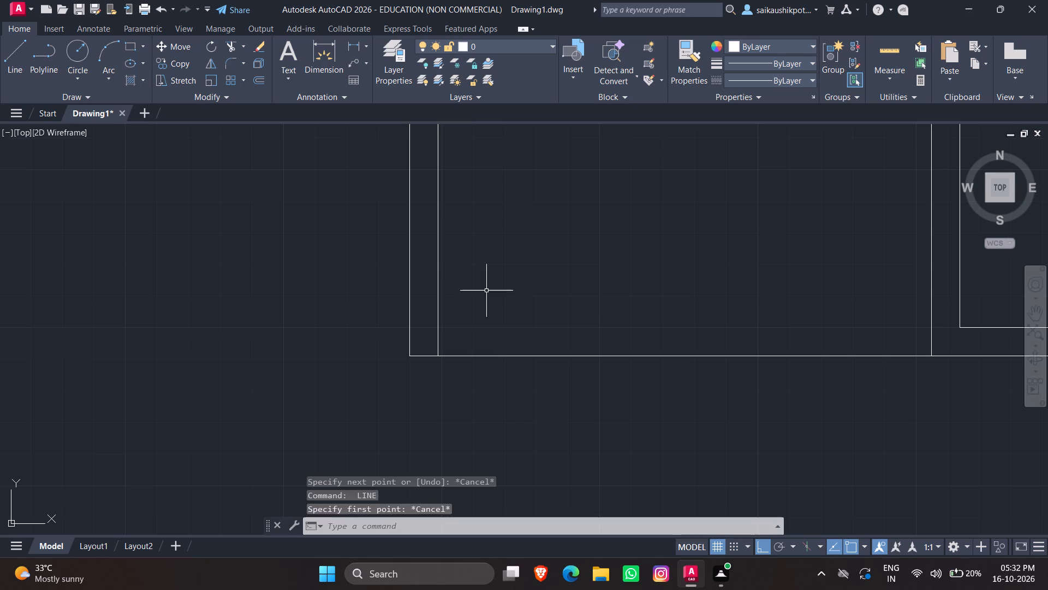
pyautogui.press('Escape')
pyautogui.press('Escape')
pyautogui.press('Escape')
pyautogui.press('Escape')
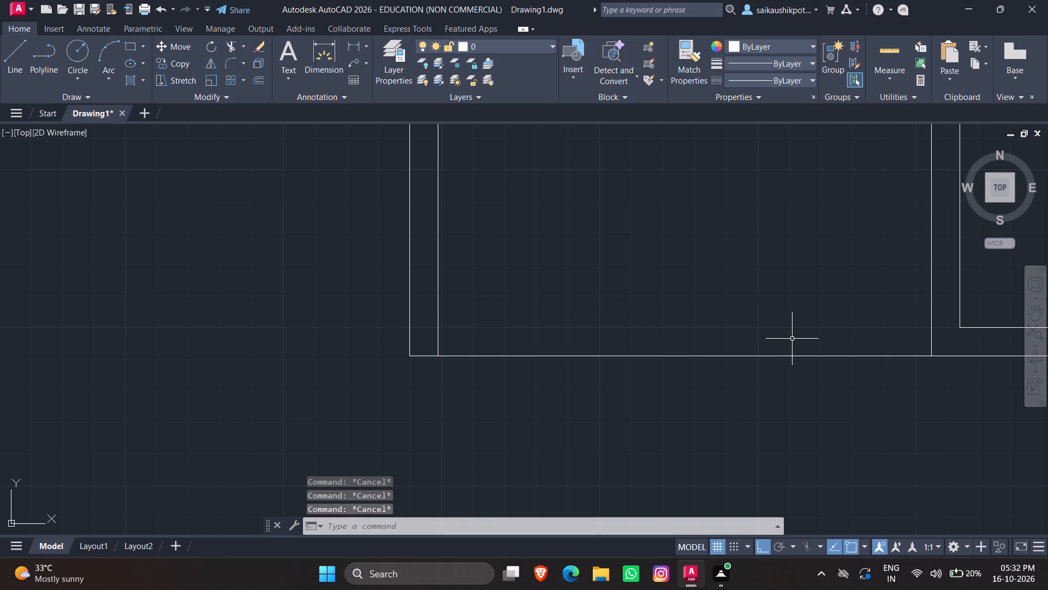
# Offset the lower-left room's bottom line 9" upward to form its inner wall line.
pyautogui.press('o')
pyautogui.press('Return')
pyautogui.write('9"')
pyautogui.press('Return')
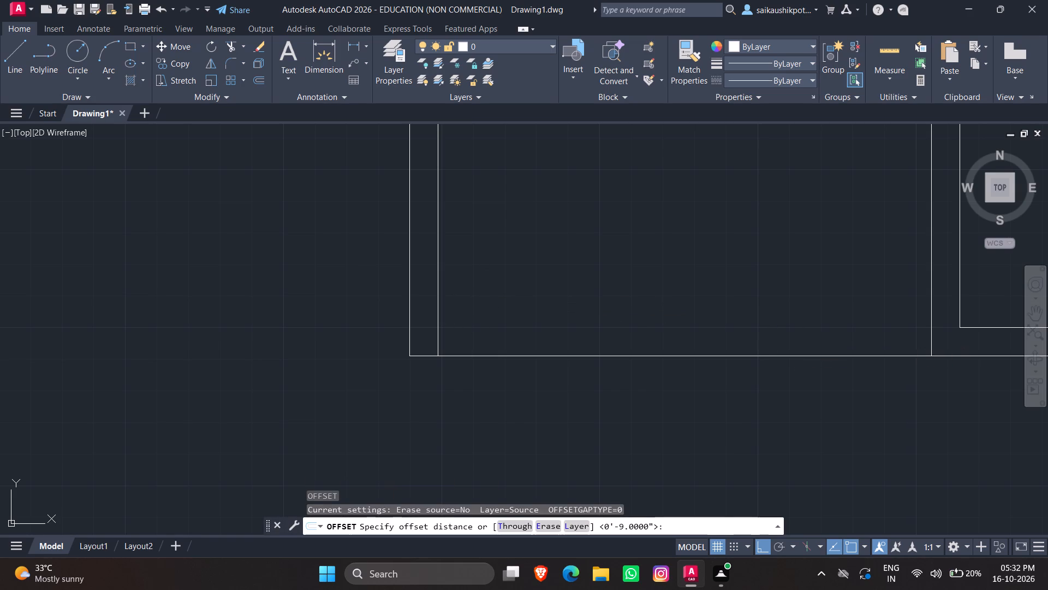
pyautogui.scroll(-2, 692, 334)
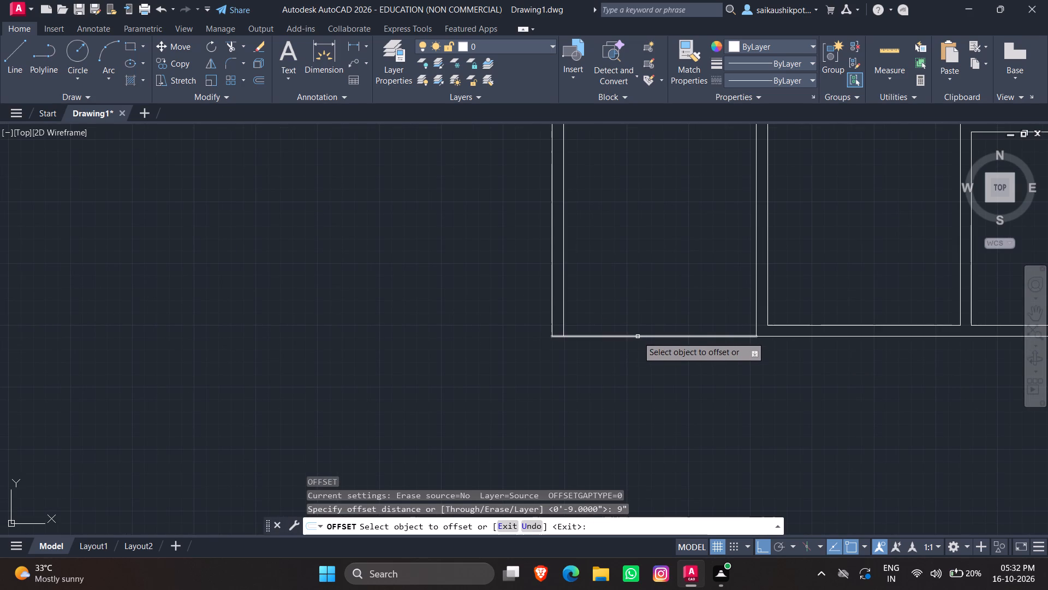
pyautogui.click(638, 337)
pyautogui.click(651, 292)
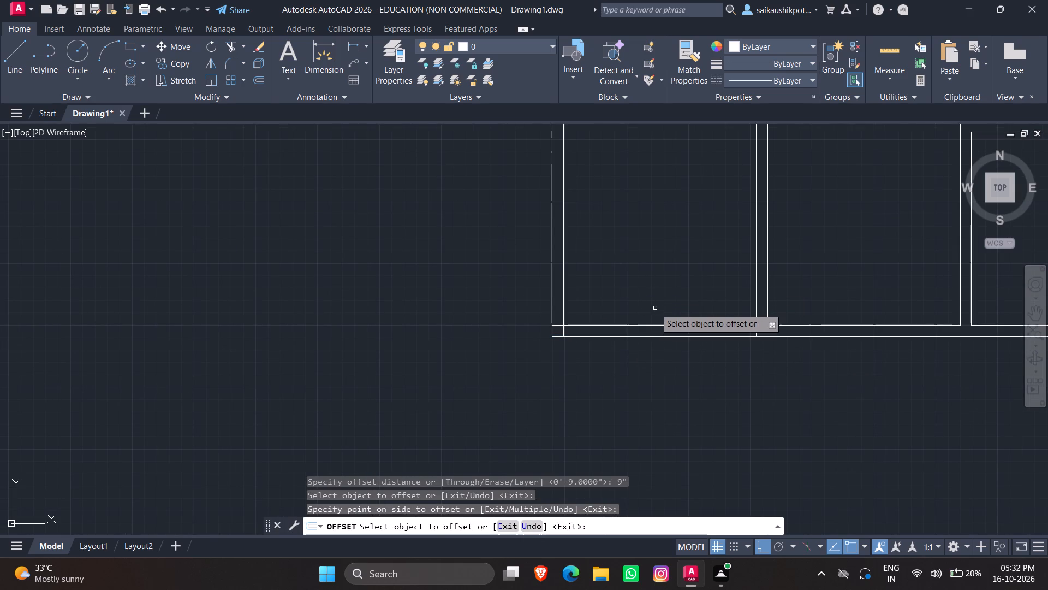
pyautogui.press('Escape')
pyautogui.press('Escape')
pyautogui.scroll(1, 719, 328)
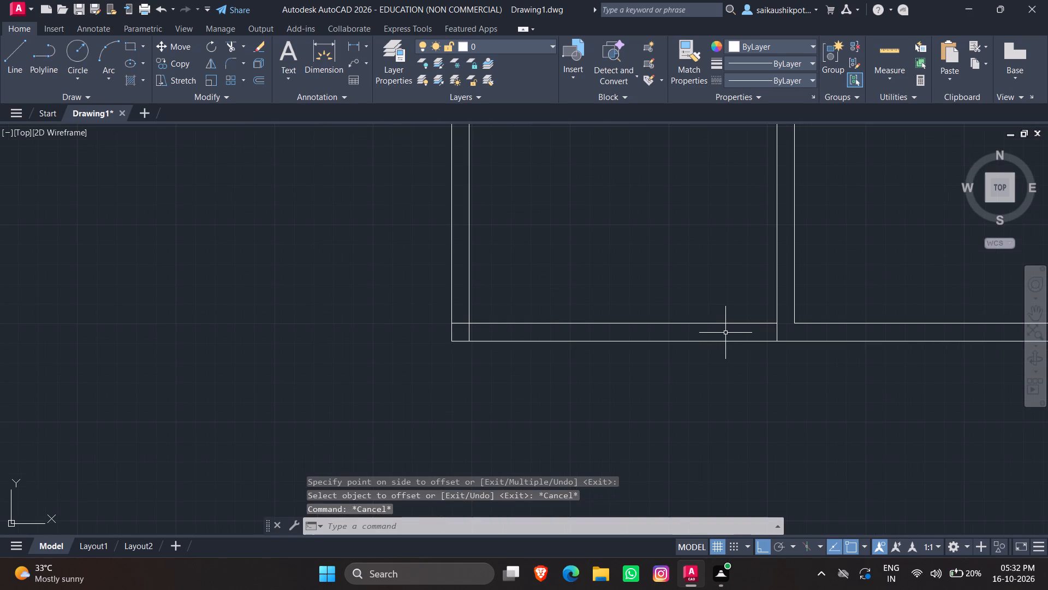
# Trim the central wall's left line where it crosses the bottom wall of the lower-left room.
pyautogui.write('tr')
pyautogui.press('Return')
pyautogui.press('Return')
pyautogui.scroll(3, 767, 337)
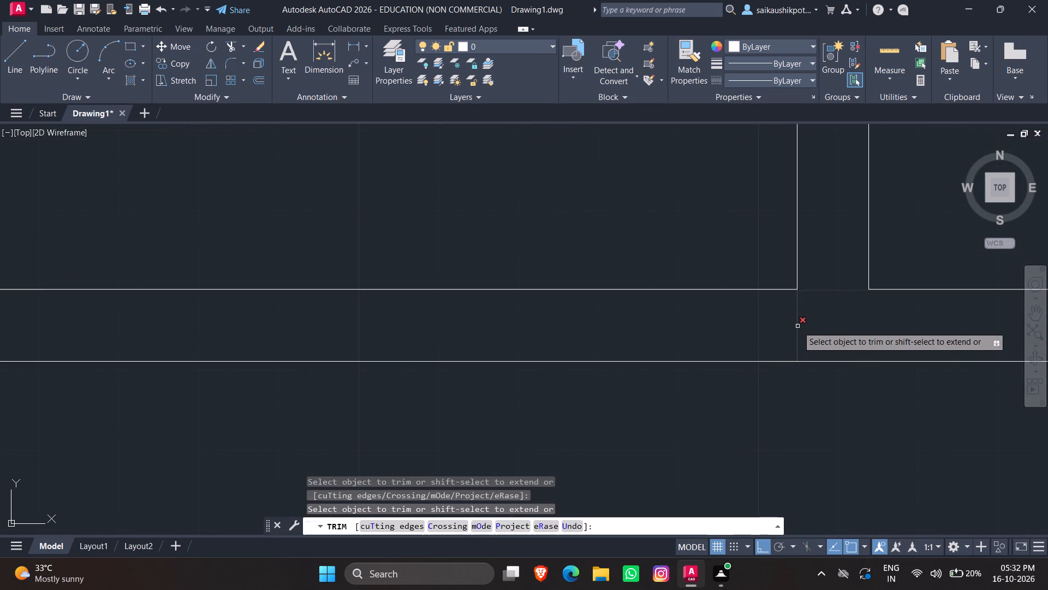
pyautogui.click(788, 327)
pyautogui.click(824, 324)
# Trim the overlapping inner wall lines at the lower-left room's outer bottom corner.
pyautogui.scroll(-3, 814, 325)
pyautogui.scroll(4, 475, 323)
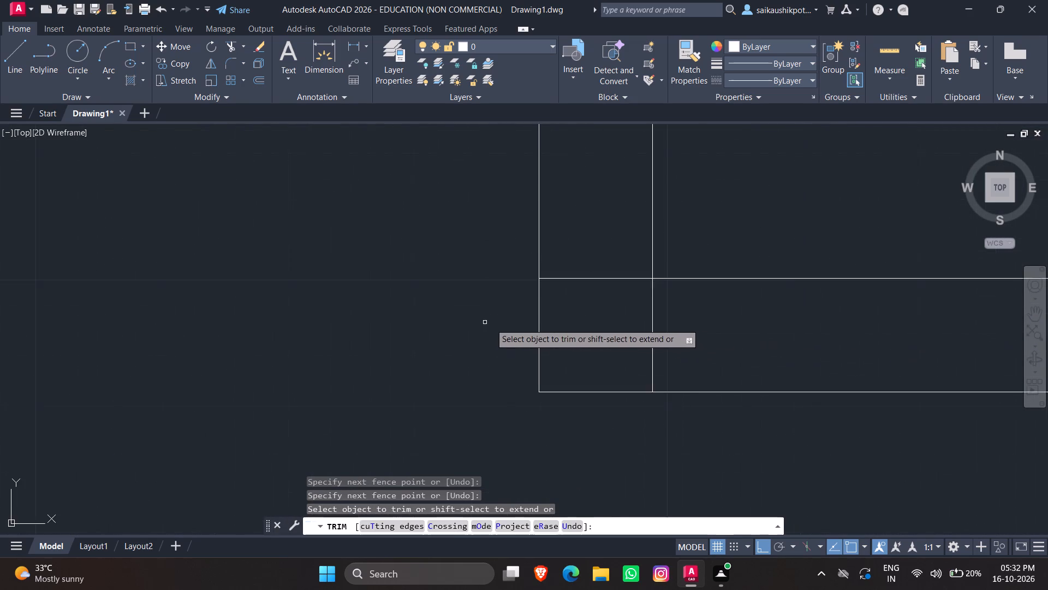
pyautogui.scroll(1, 495, 324)
pyautogui.scroll(-2, 579, 310)
pyautogui.moveTo(600, 265); pyautogui.dragTo(662, 334)
pyautogui.press('Escape')
pyautogui.scroll(-4, 592, 346)
pyautogui.press('Escape')
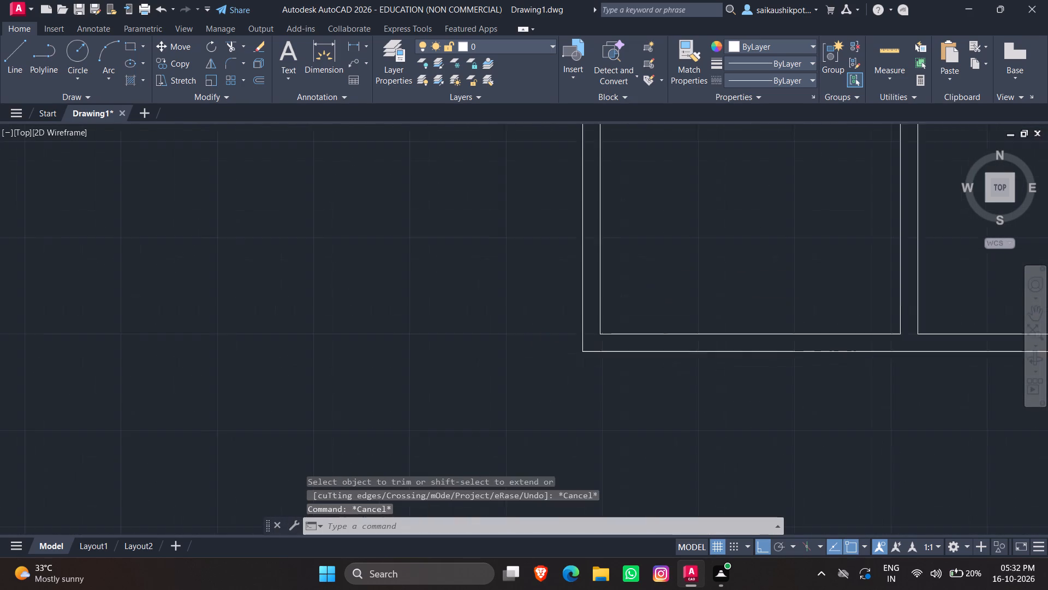
pyautogui.scroll(-1, 587, 351)
pyautogui.press('Escape')
pyautogui.press('Escape')
pyautogui.scroll(4, 602, 172)
# Trim the left block's bottom line between the two lines of the lower-left room's outer wall.
pyautogui.press('space')
pyautogui.scroll(-3, 569, 268)
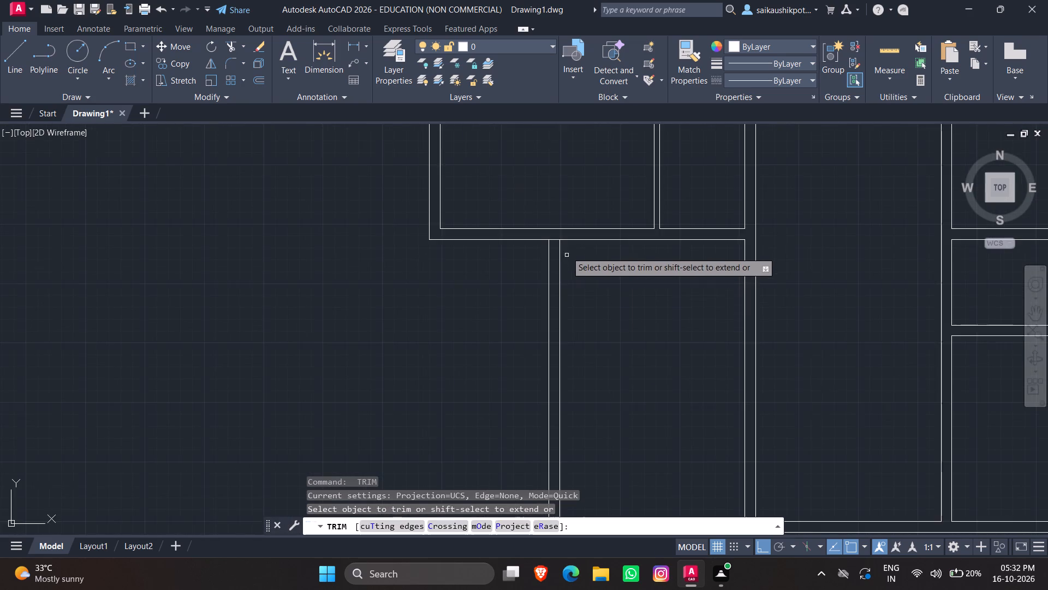
pyautogui.scroll(4, 565, 246)
pyautogui.moveTo(476, 182); pyautogui.dragTo(485, 256)
pyautogui.scroll(-3, 504, 254)
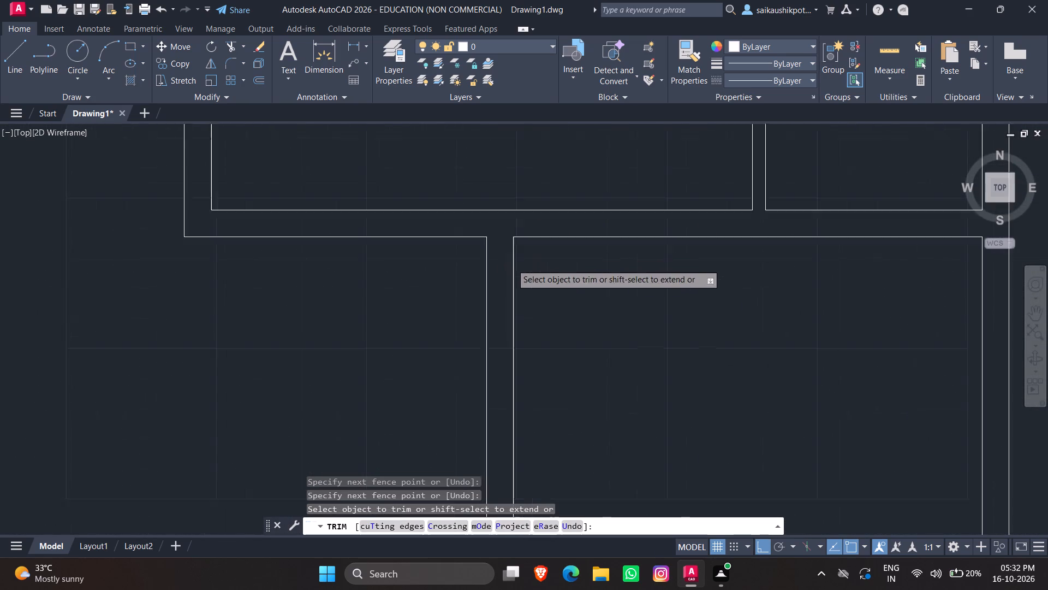
pyautogui.scroll(-1, 601, 258)
pyautogui.press('Escape')
pyautogui.press('Escape')
pyautogui.press('Escape')
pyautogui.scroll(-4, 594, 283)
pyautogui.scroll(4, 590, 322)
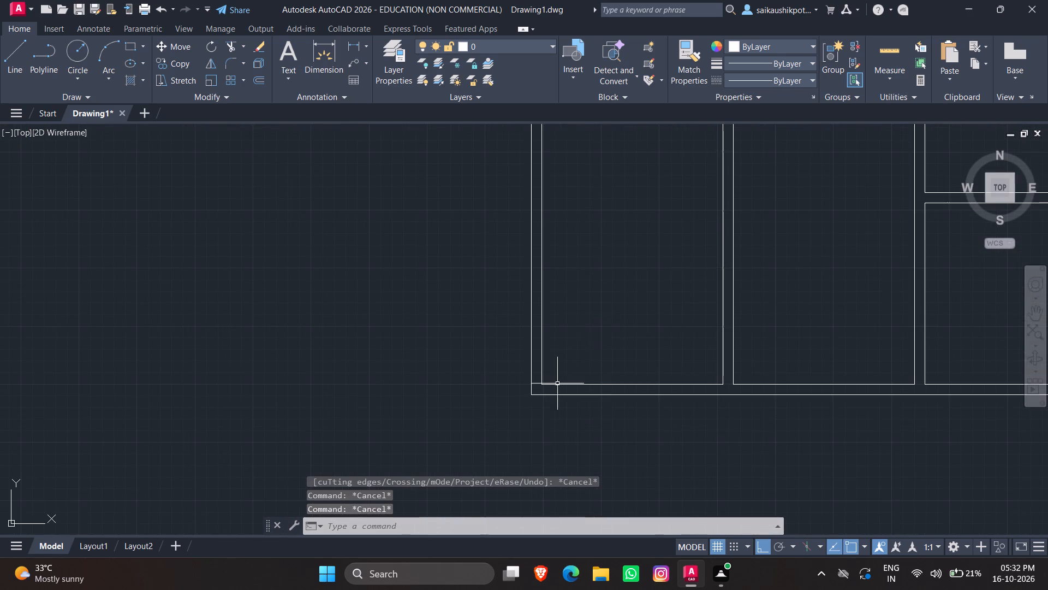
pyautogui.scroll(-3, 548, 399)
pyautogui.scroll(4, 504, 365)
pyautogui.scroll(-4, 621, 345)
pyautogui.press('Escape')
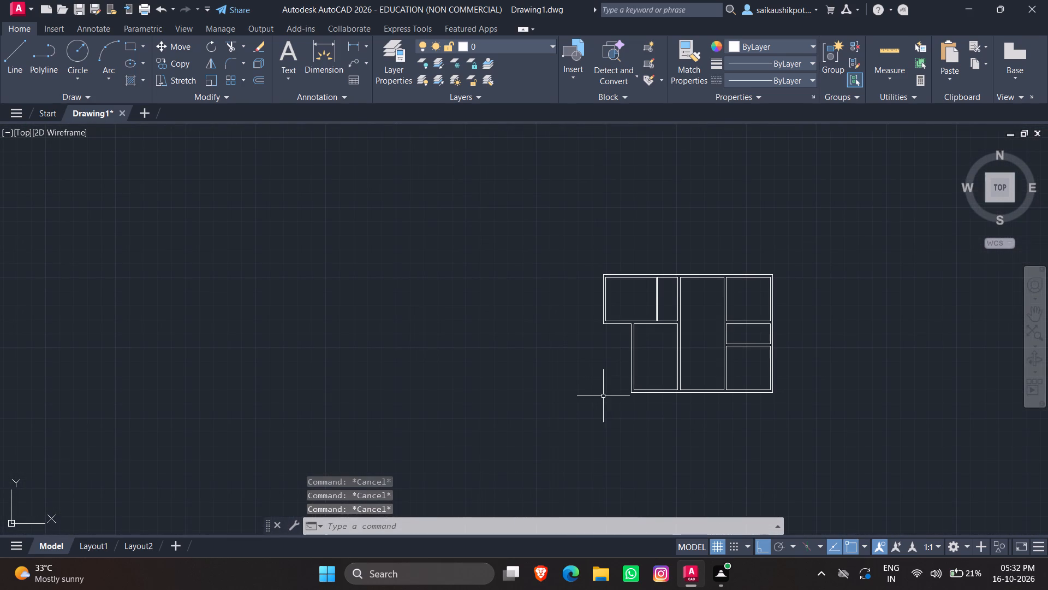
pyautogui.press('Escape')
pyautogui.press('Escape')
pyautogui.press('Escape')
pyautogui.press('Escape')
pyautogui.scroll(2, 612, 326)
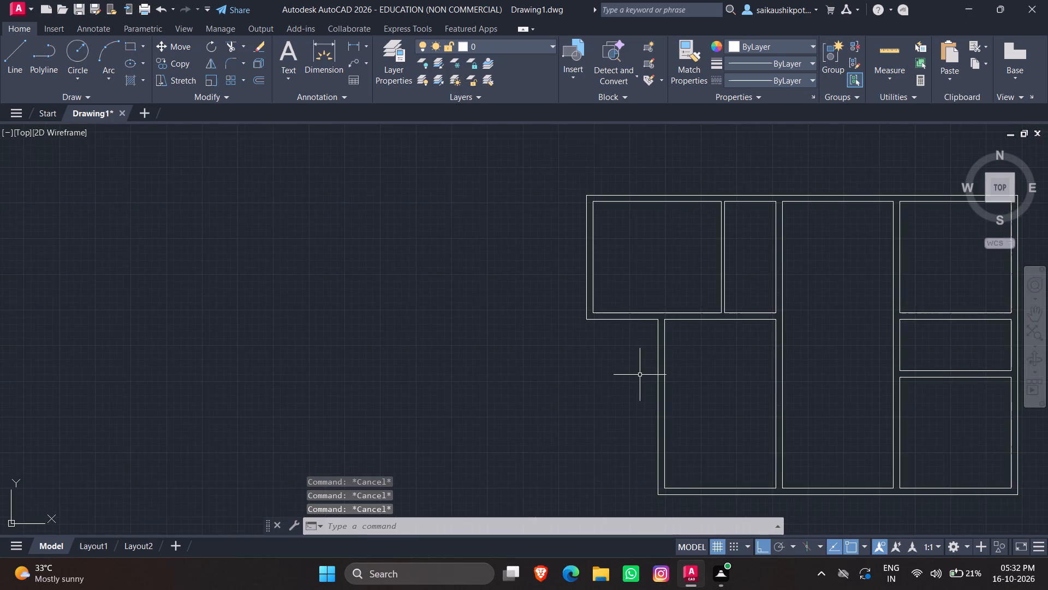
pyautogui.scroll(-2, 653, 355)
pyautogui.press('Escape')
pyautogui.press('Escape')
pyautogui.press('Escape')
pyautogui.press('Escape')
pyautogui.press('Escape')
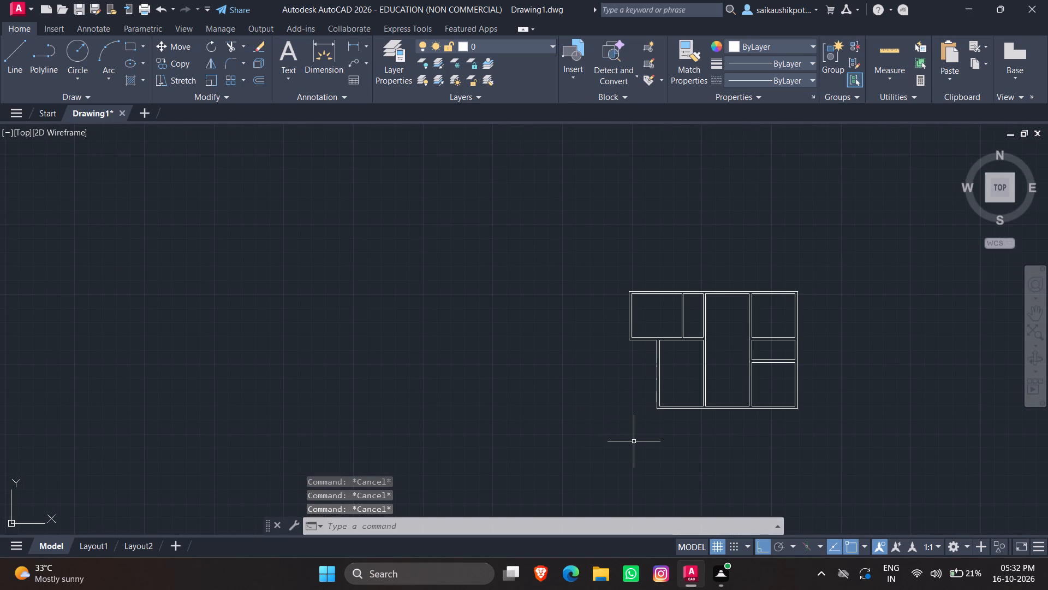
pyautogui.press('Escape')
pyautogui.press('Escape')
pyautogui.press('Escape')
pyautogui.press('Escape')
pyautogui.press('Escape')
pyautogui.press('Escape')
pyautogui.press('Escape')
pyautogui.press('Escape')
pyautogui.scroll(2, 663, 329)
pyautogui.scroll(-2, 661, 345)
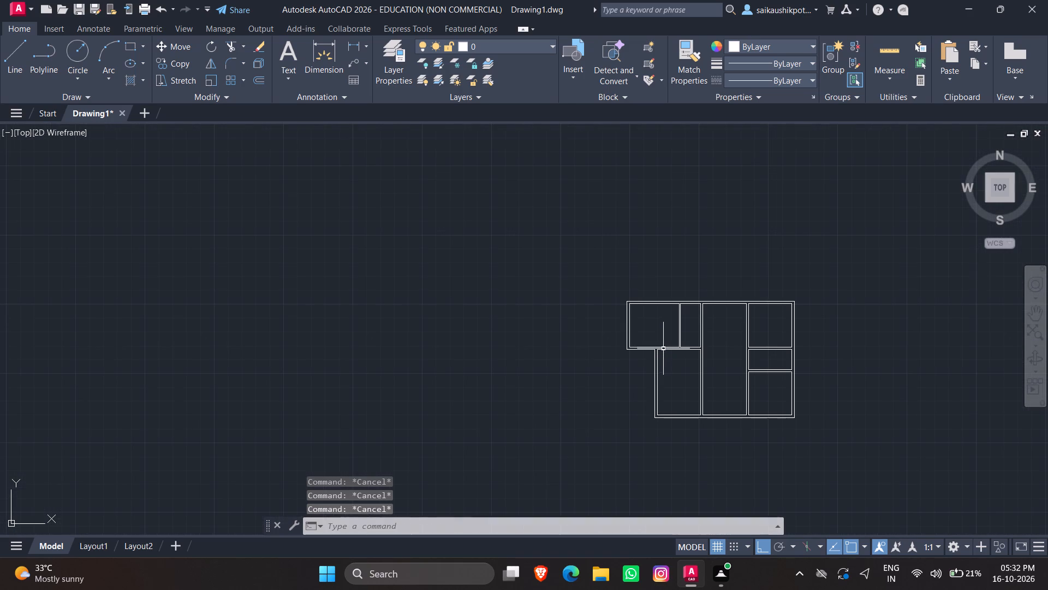
# Measure the narrow room beside the upper-left room.
pyautogui.scroll(2, 699, 308)
pyautogui.click(890, 47)
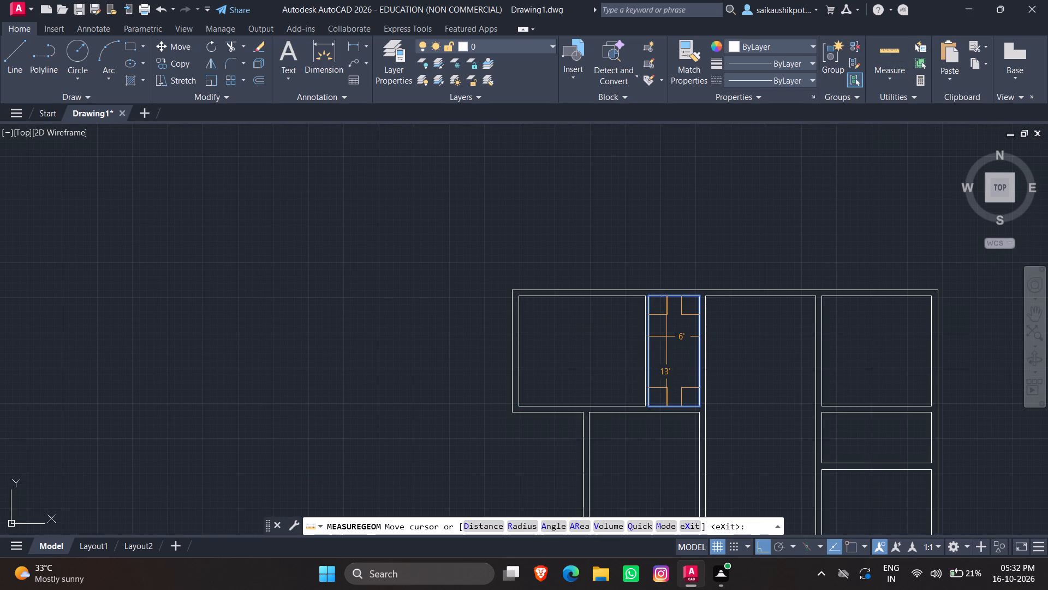
pyautogui.press('Escape')
pyautogui.press('Escape')
pyautogui.press('Escape')
pyautogui.press('Escape')
# Offset the narrow upper room's top inner wall line 8' downward.
pyautogui.press('o')
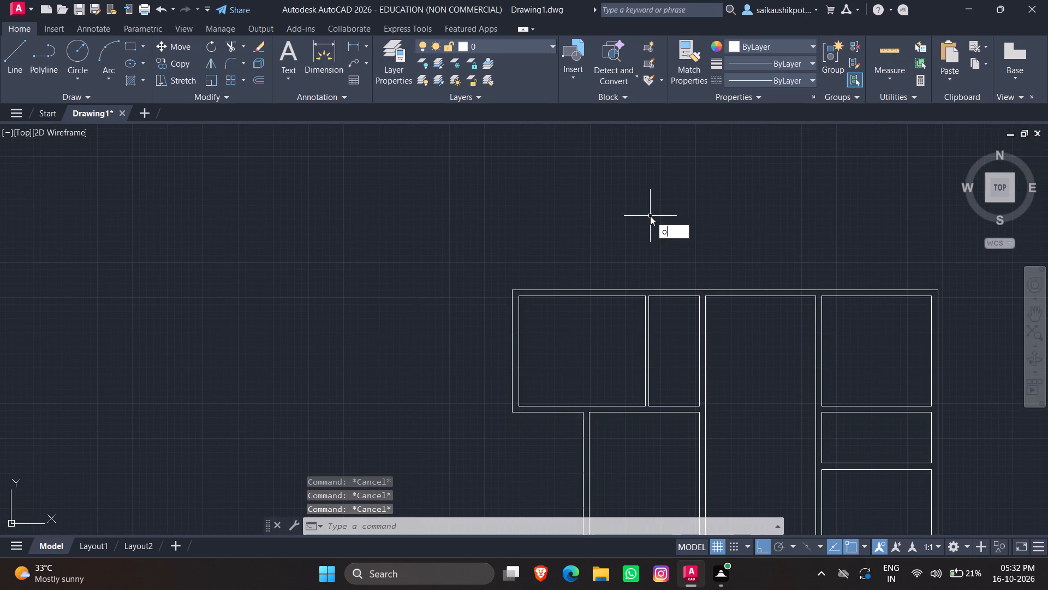
pyautogui.press('Return')
pyautogui.write("8'")
pyautogui.press('Return')
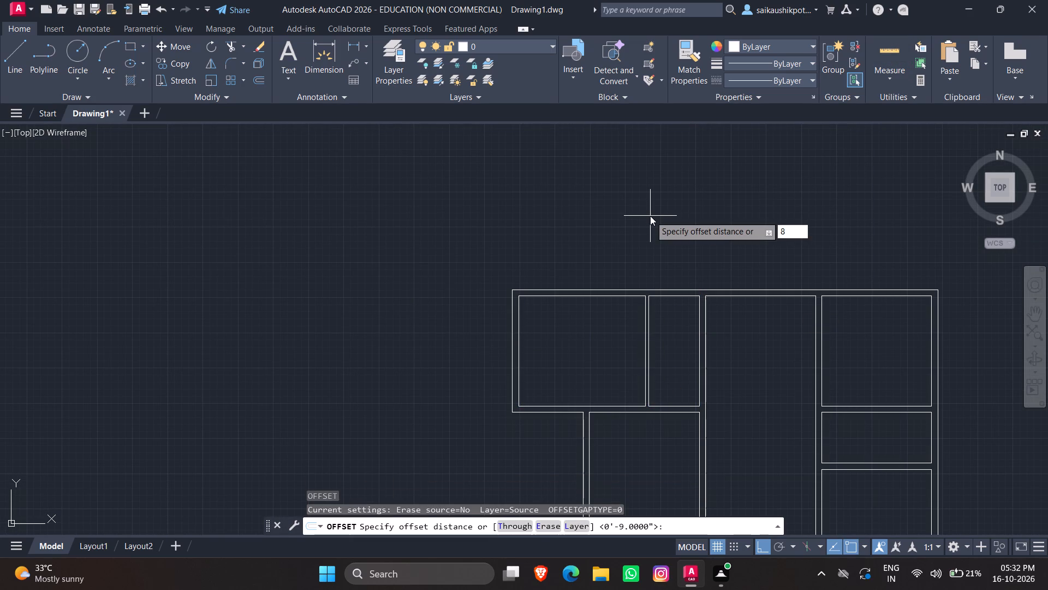
pyautogui.click(663, 296)
pyautogui.click(682, 365)
pyautogui.press('Escape')
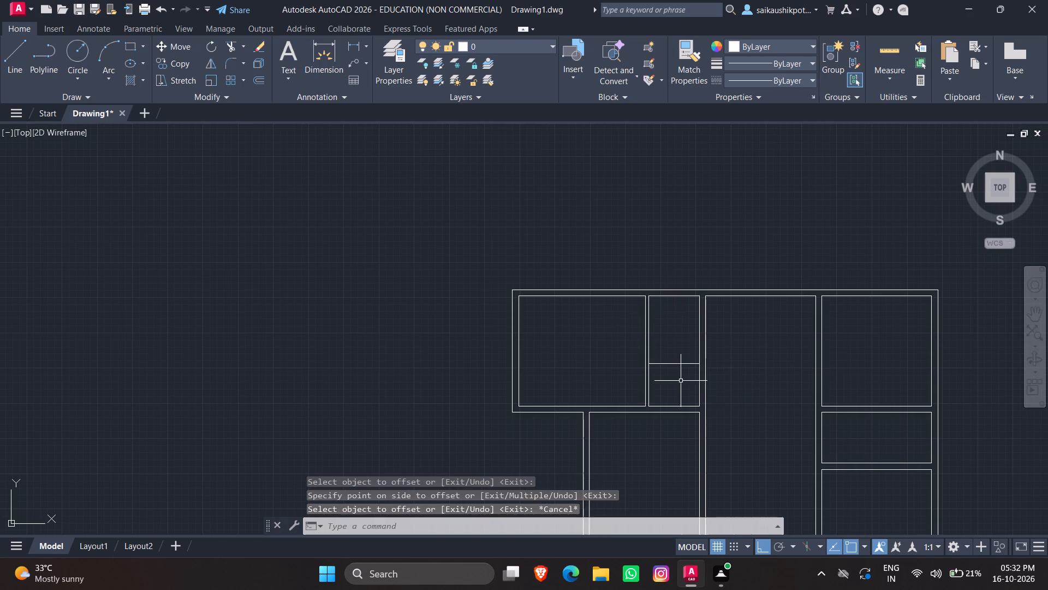
pyautogui.press('Escape')
pyautogui.scroll(2, 681, 381)
pyautogui.press('Escape')
pyautogui.press('Escape')
pyautogui.press('Escape')
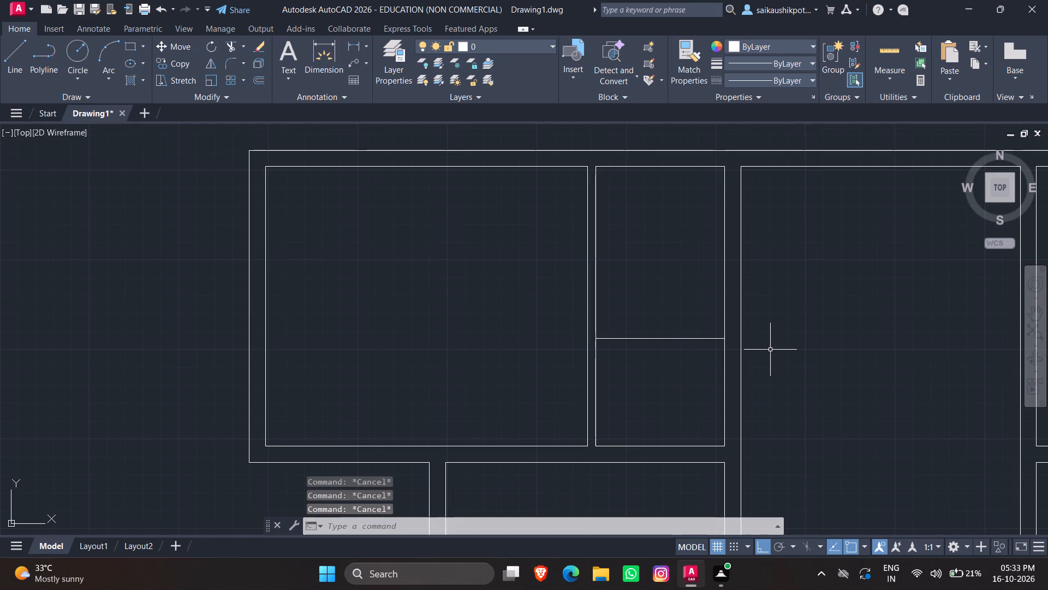
# Offset the narrow room's new dividing line 2.25" both upward and downward to form the partition faces.
pyautogui.press('o')
pyautogui.press('Return')
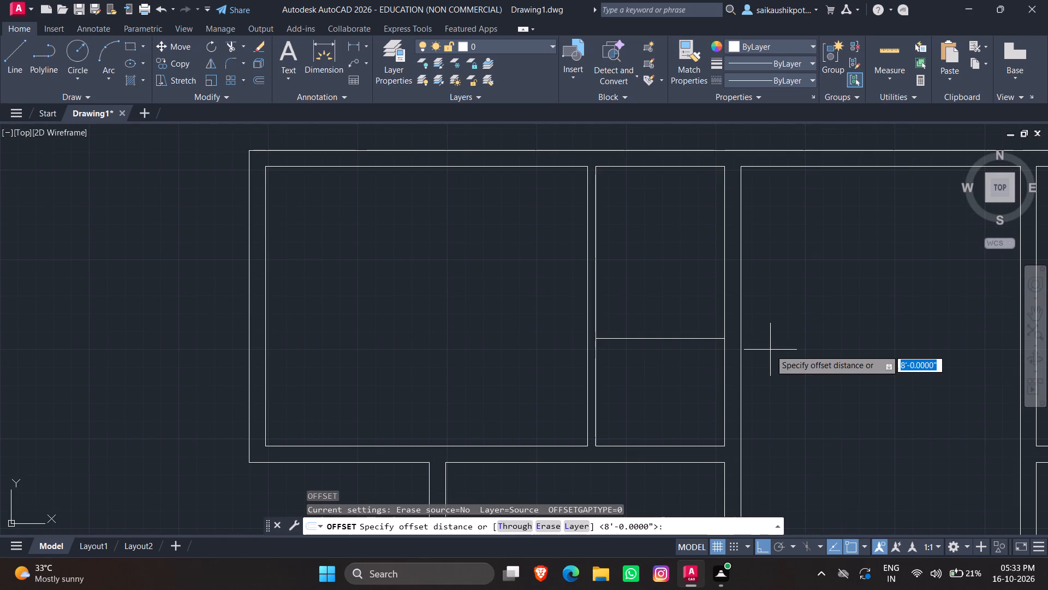
pyautogui.press('4')
pyautogui.press('BackSpace')
pyautogui.write('2.25"')
pyautogui.press('Return')
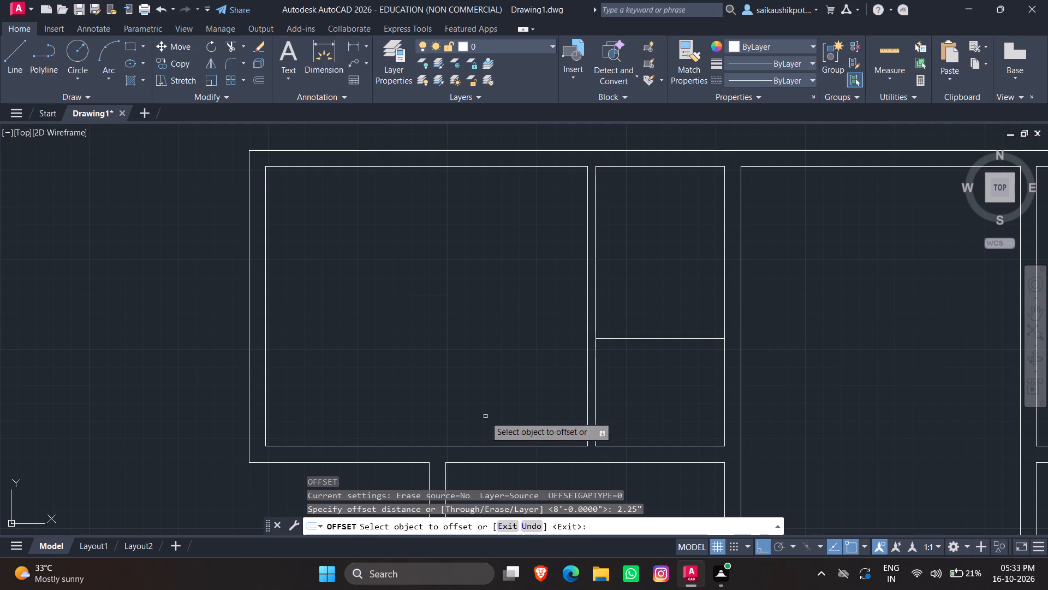
pyautogui.click(620, 339)
pyautogui.moveTo(645, 300); pyautogui.dragTo(644, 308)
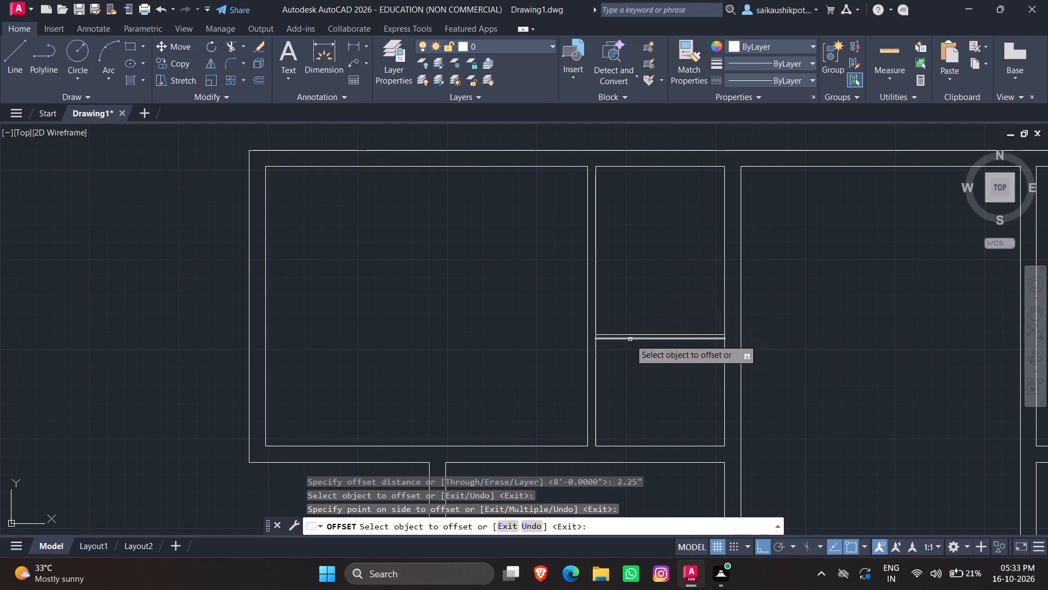
pyautogui.click(630, 339)
pyautogui.click(639, 385)
pyautogui.press('Escape')
# Delete the partition's middle line, leaving only its two outer faces.
pyautogui.scroll(2, 625, 349)
pyautogui.click(608, 324)
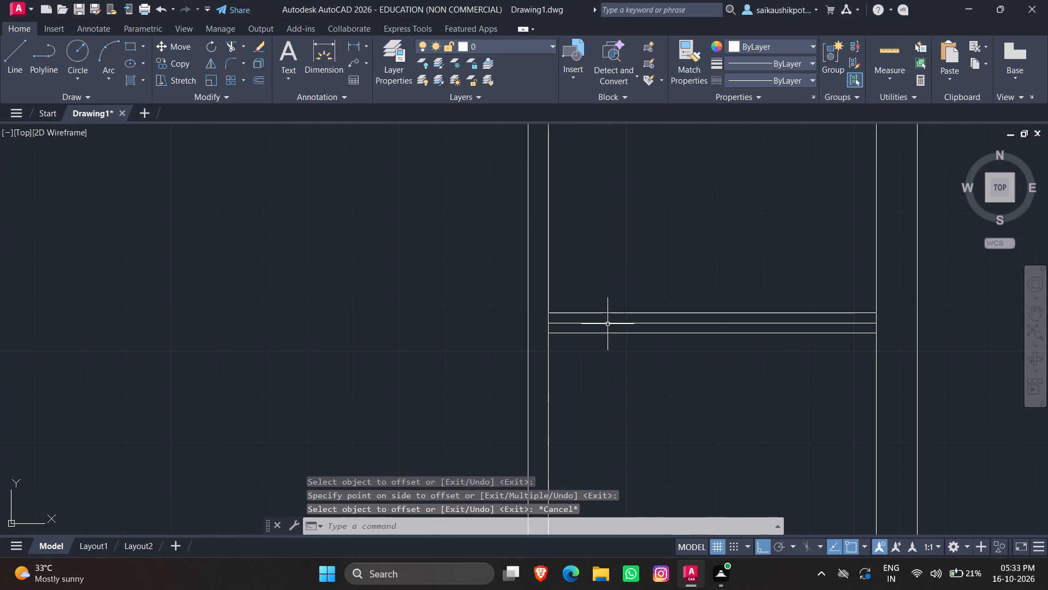
pyautogui.press('Delete')
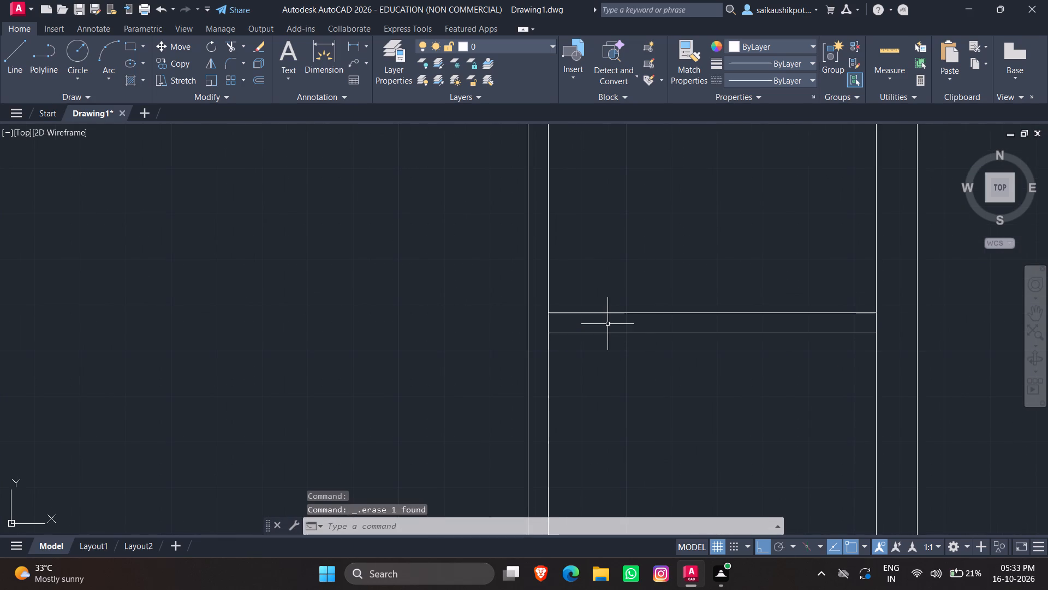
# Trim the narrow room's two side wall lines between the new partition's faces.
pyautogui.write('tr')
pyautogui.press('Return')
pyautogui.press('Return')
pyautogui.click(549, 324)
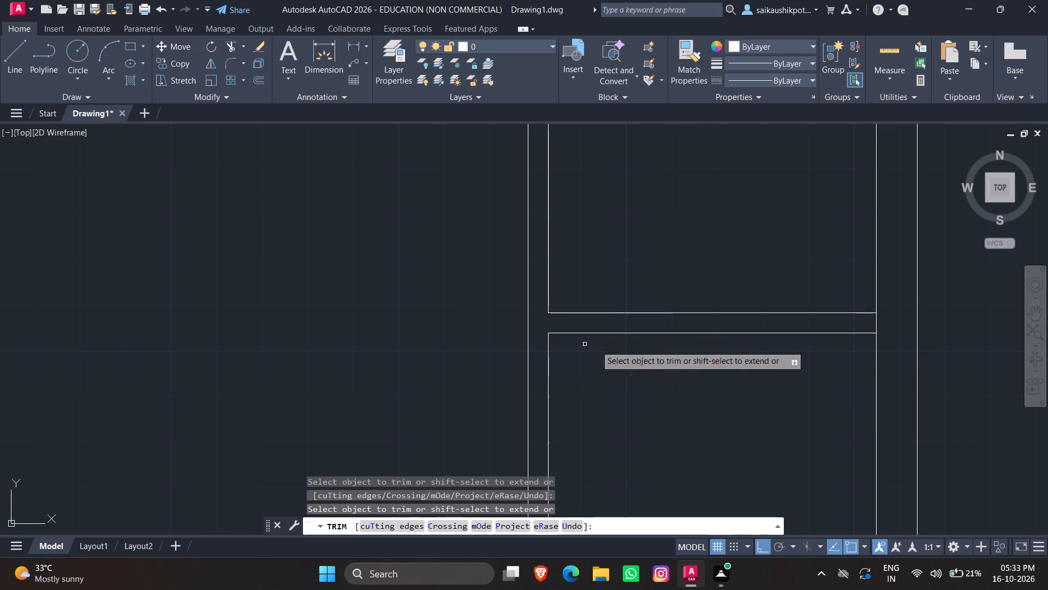
pyautogui.click(876, 322)
pyautogui.press('Escape')
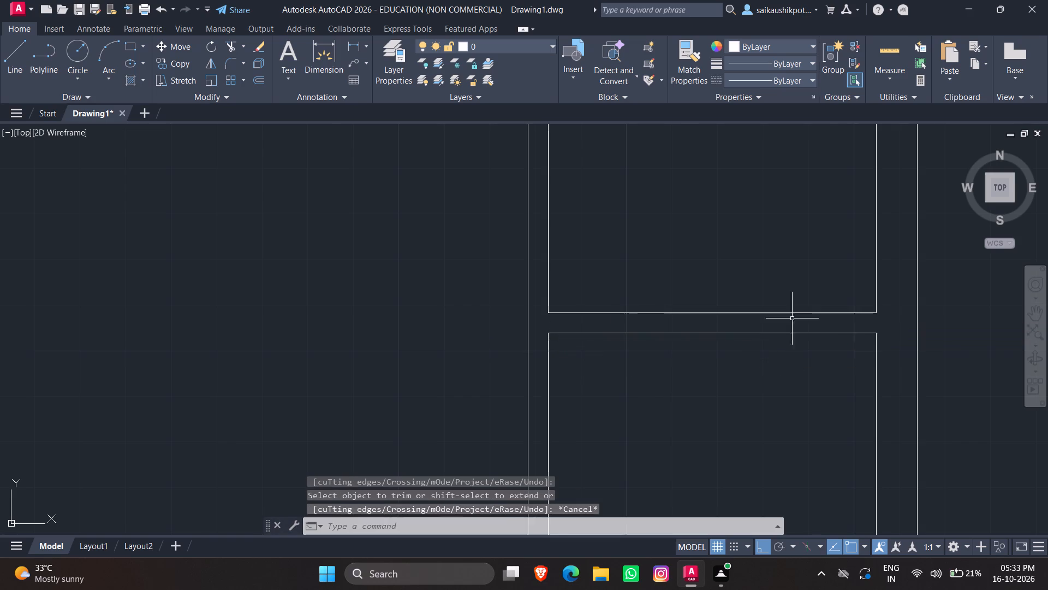
pyautogui.scroll(-3, 752, 298)
pyautogui.press('Escape')
pyautogui.press('Escape')
pyautogui.press('Escape')
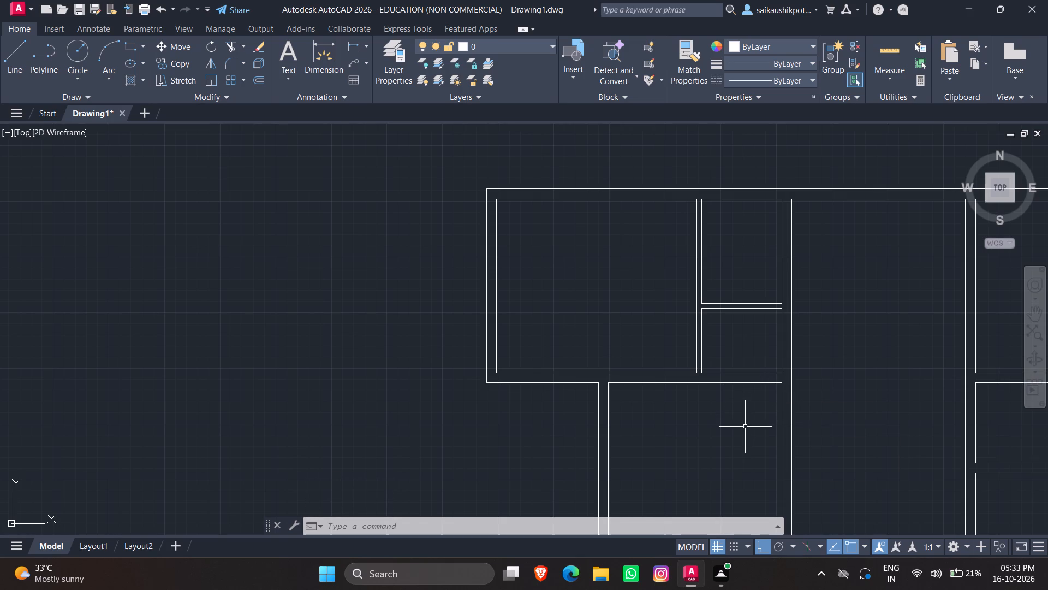
# Draw a 9" horizontal line across the central wall at the midpoint of the lower-left room's inner line.
pyautogui.scroll(-2, 745, 372)
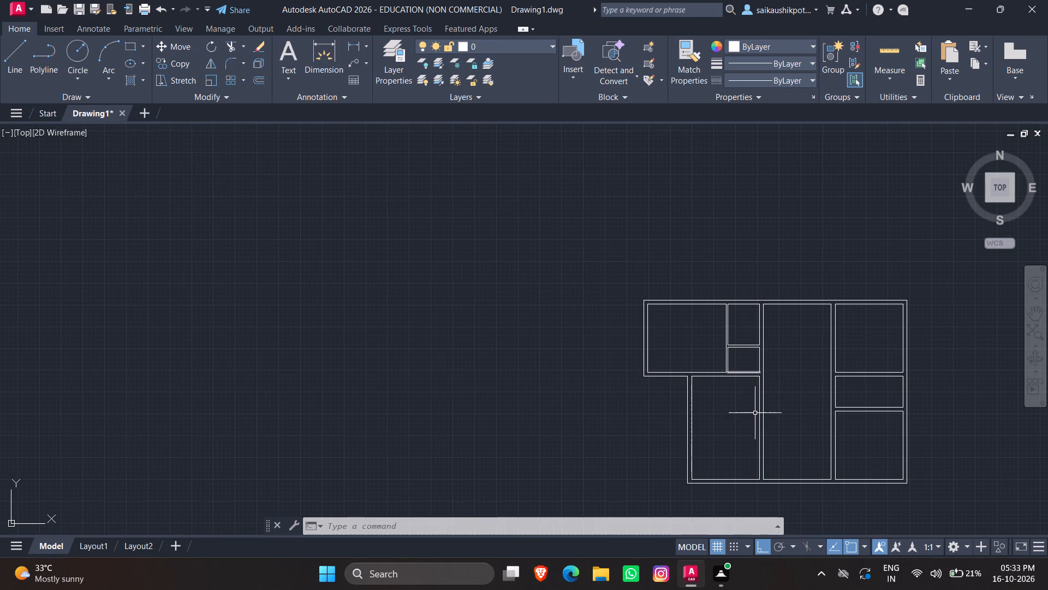
pyautogui.scroll(2, 754, 462)
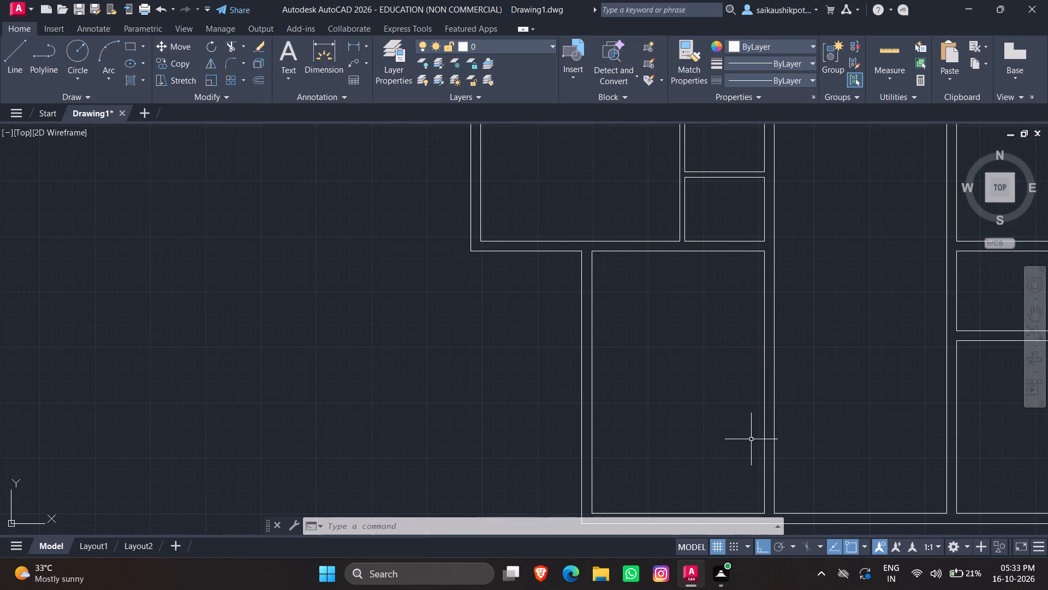
pyautogui.scroll(-1, 773, 390)
pyautogui.scroll(1, 761, 415)
pyautogui.press('l')
pyautogui.press('Return')
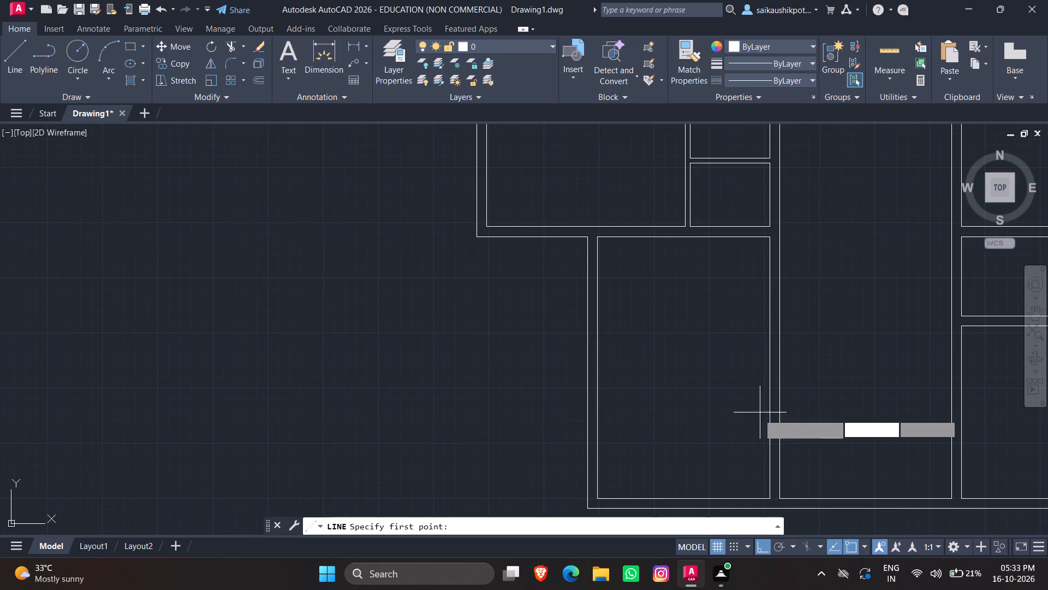
pyautogui.click(770, 367)
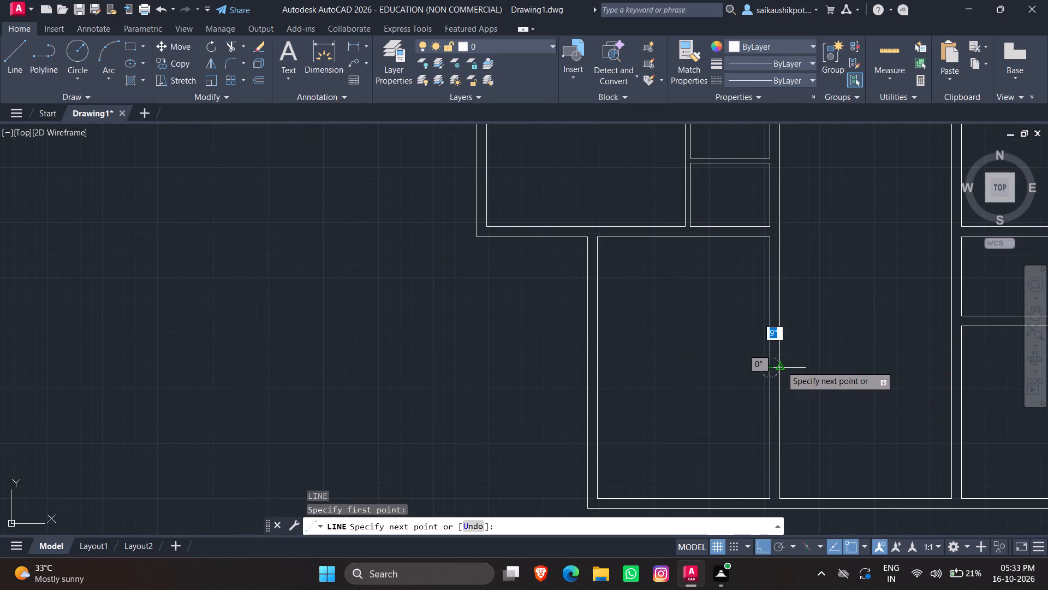
pyautogui.click(782, 365)
pyautogui.press('Escape')
pyautogui.press('Escape')
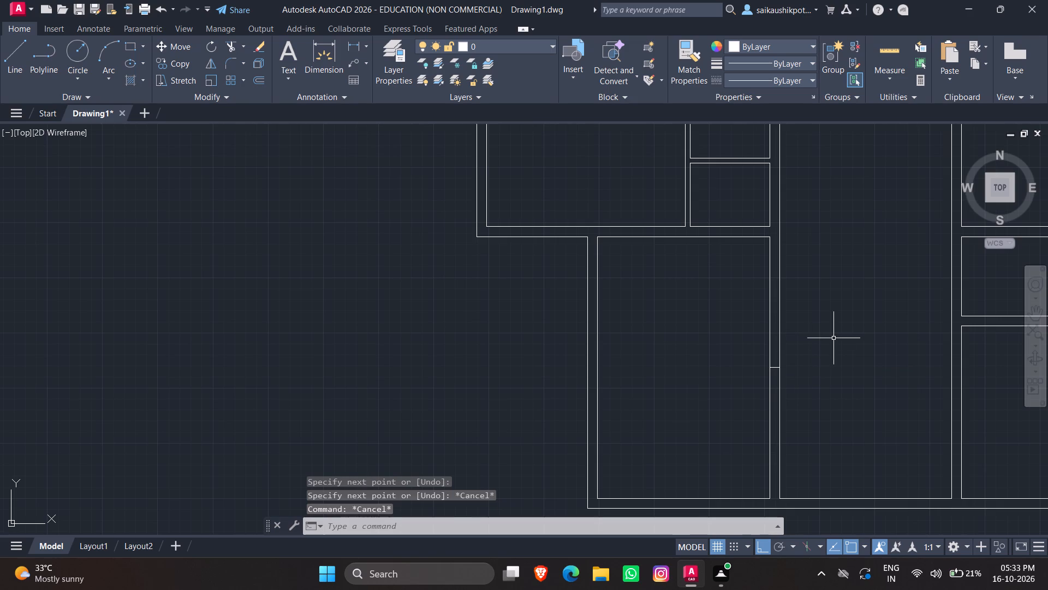
# Measure the lower-left room's width and height.
pyautogui.click(885, 50)
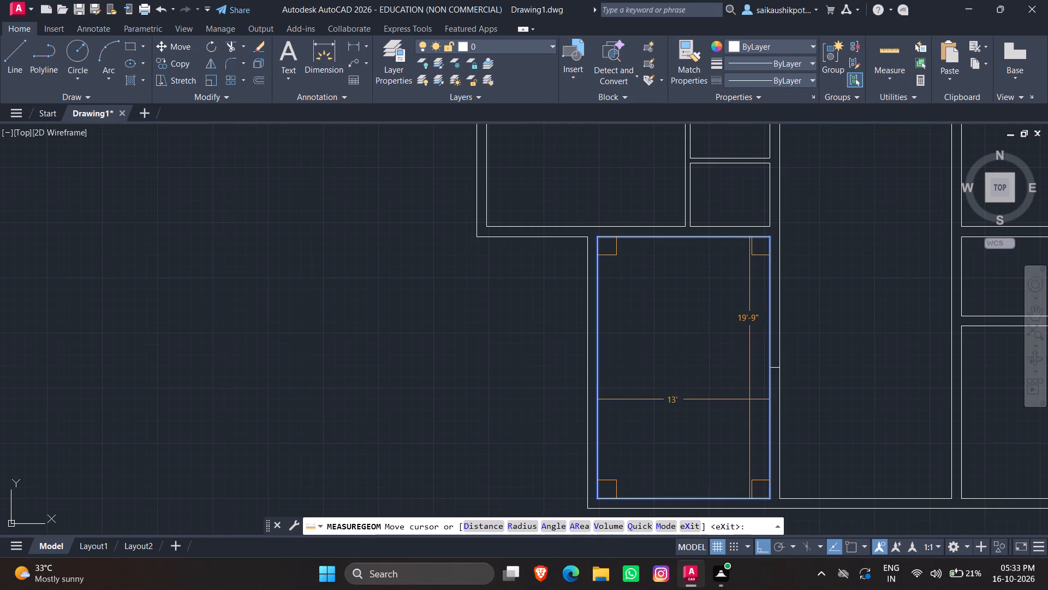
pyautogui.press('Escape')
pyautogui.press('Escape')
pyautogui.press('Escape')
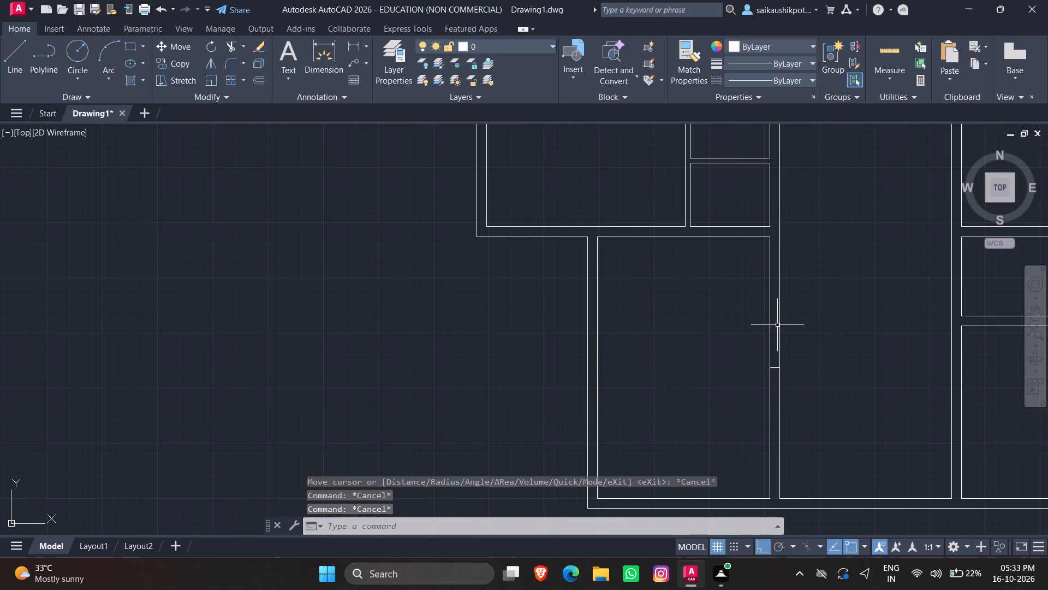
pyautogui.press('Escape')
pyautogui.press('Escape')
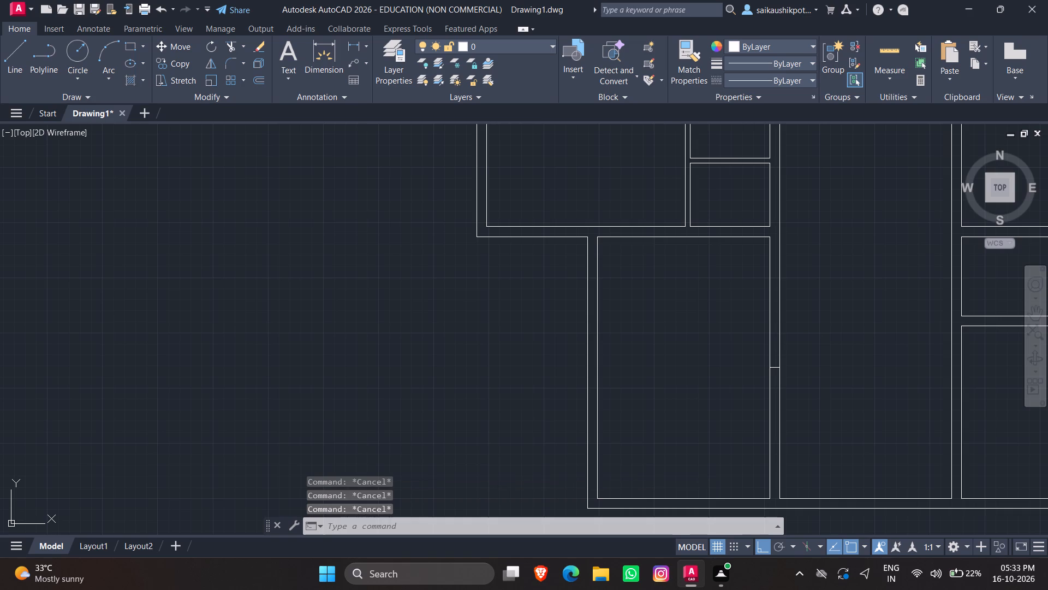
pyautogui.press('Escape')
# Offset the short line across the central wall 7' upward.
pyautogui.press('o')
pyautogui.press('Return')
pyautogui.write("8'")
pyautogui.press('Return')
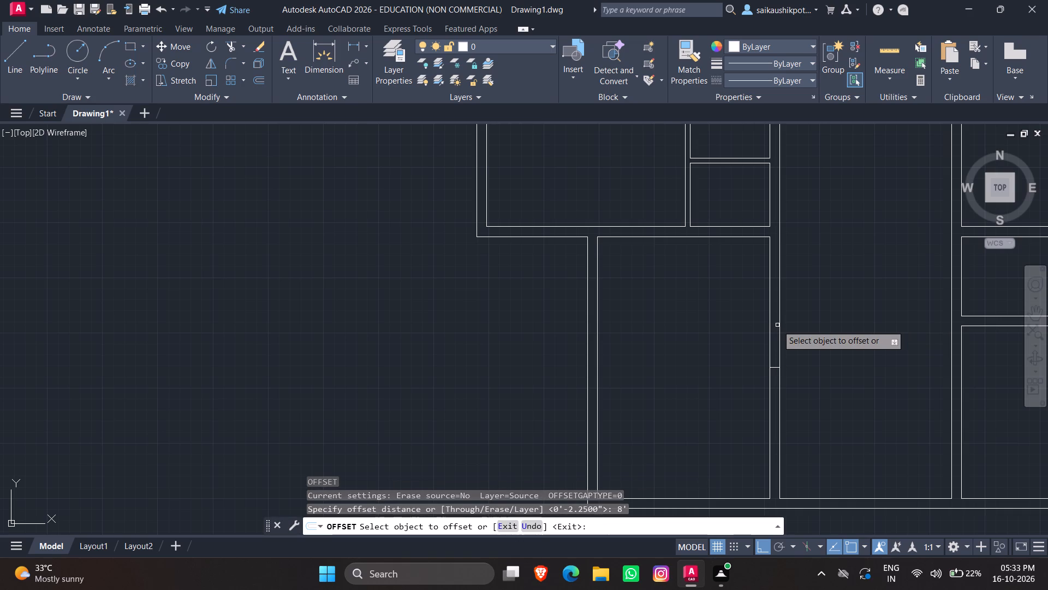
pyautogui.click(773, 368)
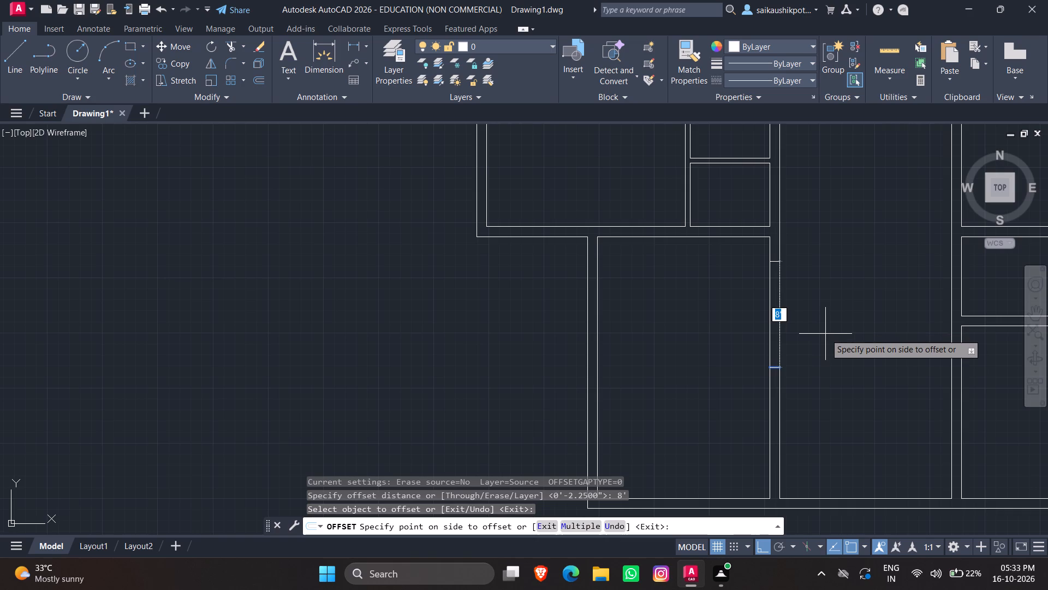
pyautogui.write("7'")
pyautogui.press('Return')
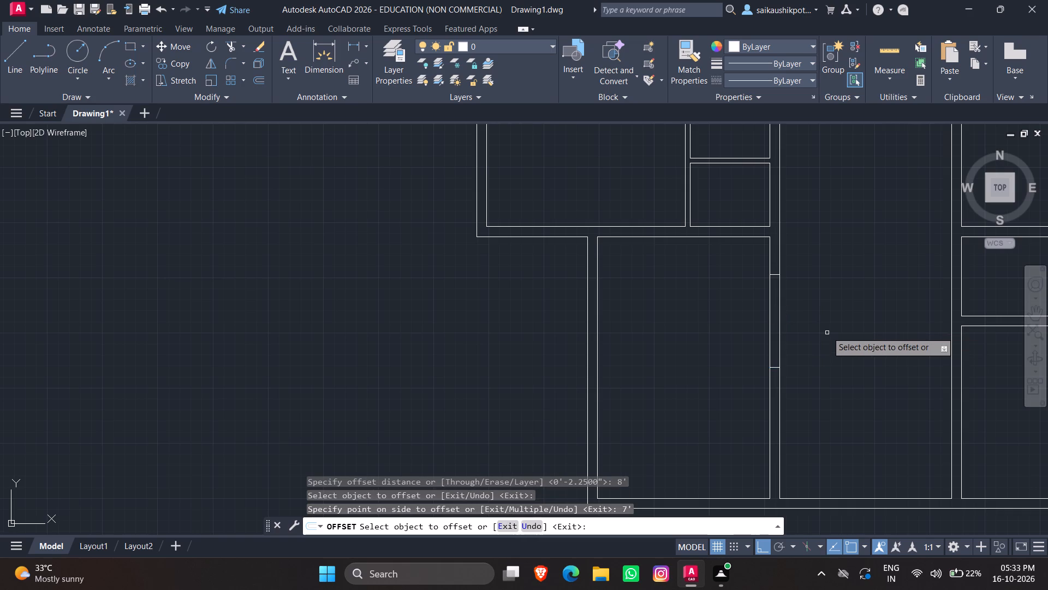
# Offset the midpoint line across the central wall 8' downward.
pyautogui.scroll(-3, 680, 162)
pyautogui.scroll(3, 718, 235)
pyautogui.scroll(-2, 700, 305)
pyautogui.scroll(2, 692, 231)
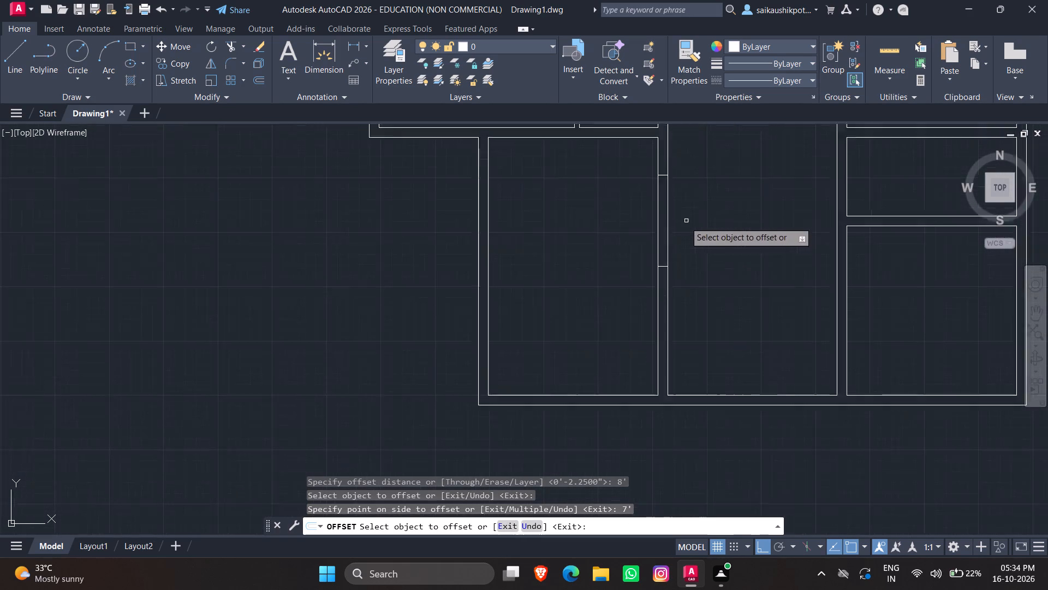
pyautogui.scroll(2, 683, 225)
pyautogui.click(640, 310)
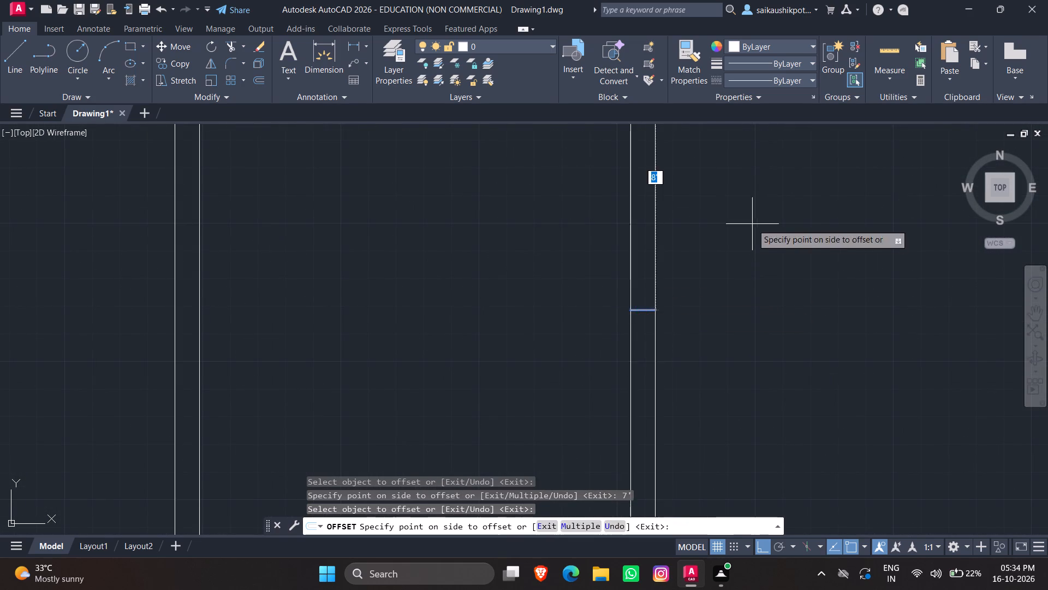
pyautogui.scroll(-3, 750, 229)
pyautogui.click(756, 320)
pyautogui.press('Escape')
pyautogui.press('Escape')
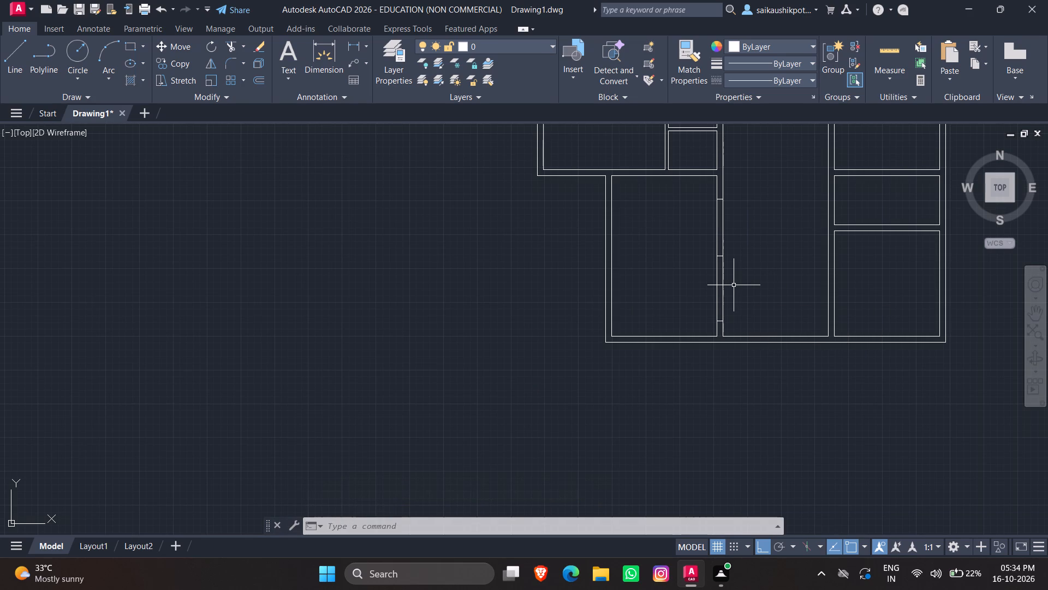
# Undo the 7' and 8' offsets of the midpoint line across the central wall.
pyautogui.hotkey('ctrl', 'z')
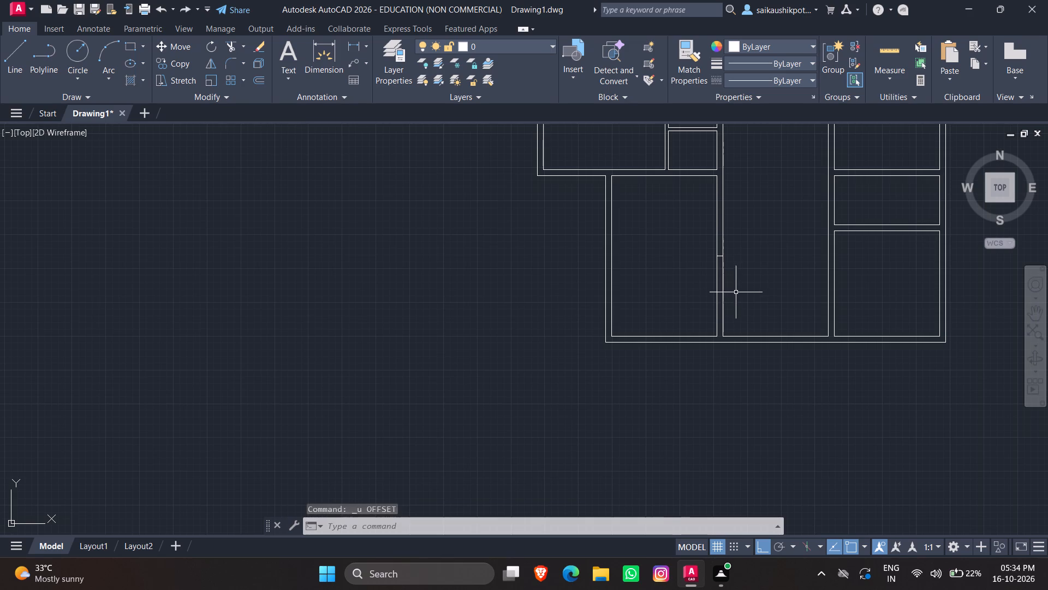
pyautogui.hotkey('ctrl', 'z')
pyautogui.press('Escape')
pyautogui.press('Escape')
pyautogui.press('Escape')
pyautogui.press('Escape')
pyautogui.press('Escape')
# Offset the midpoint line across the central wall 6' downward and 6' upward.
pyautogui.press('o')
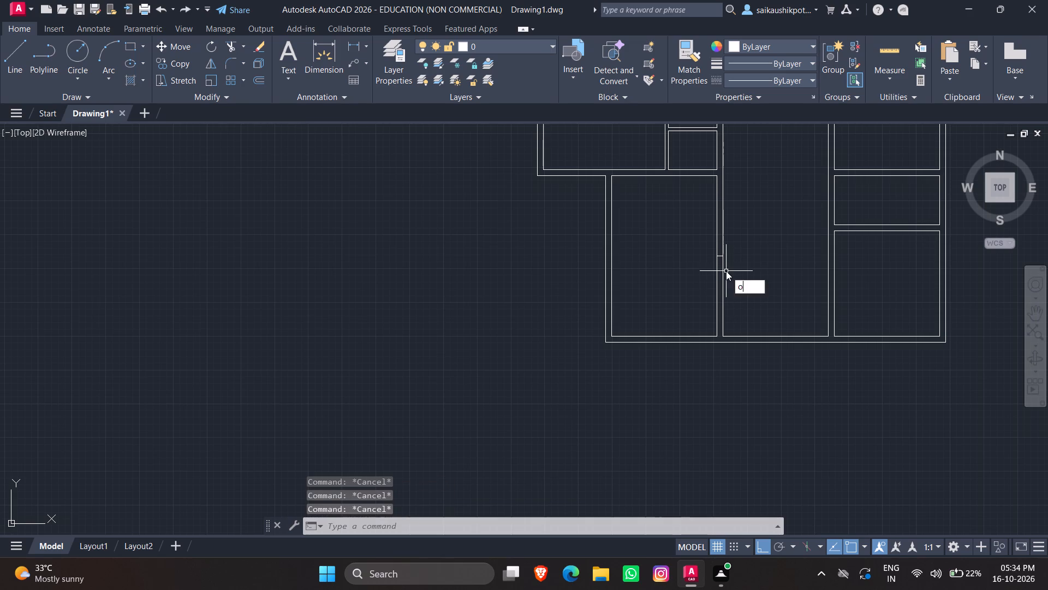
pyautogui.press('Return')
pyautogui.write("6'")
pyautogui.press('Return')
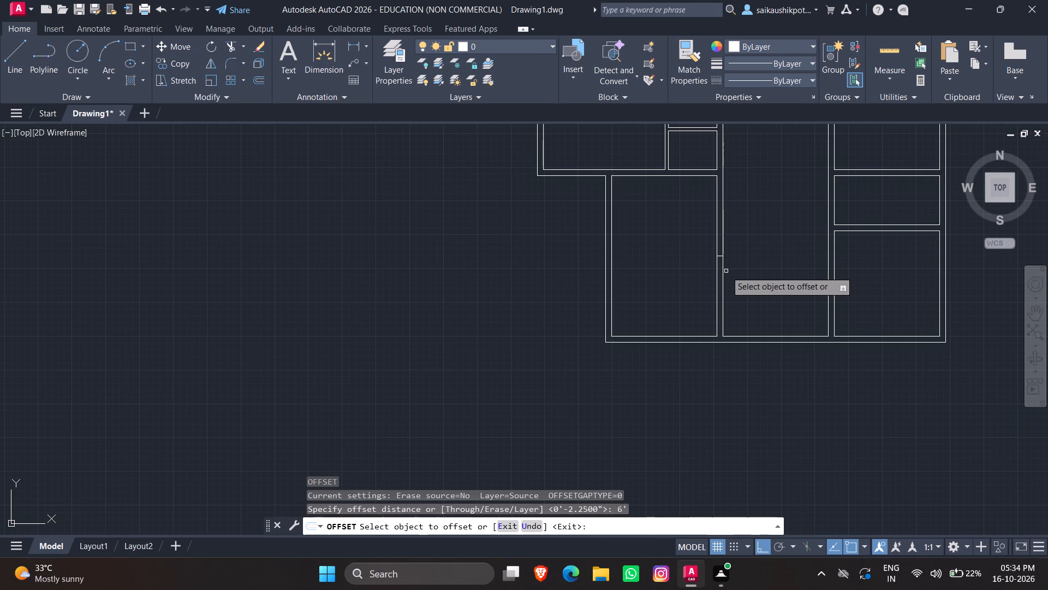
pyautogui.scroll(2, 724, 246)
pyautogui.click(705, 269)
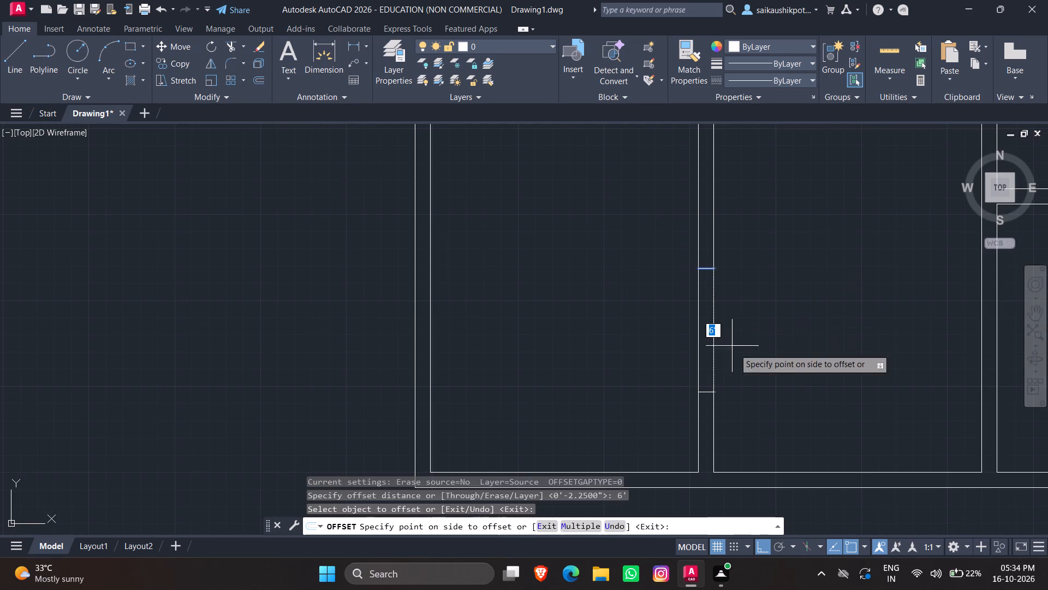
pyautogui.click(763, 373)
pyautogui.scroll(-2, 733, 379)
pyautogui.click(722, 336)
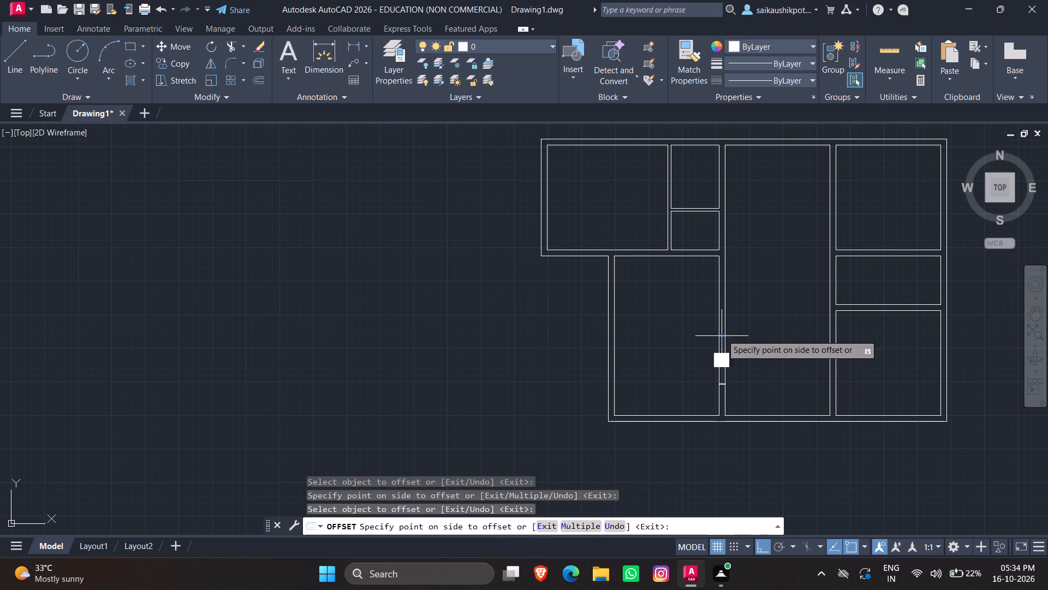
pyautogui.click(753, 314)
pyautogui.press('Escape')
pyautogui.press('Escape')
pyautogui.scroll(2, 736, 283)
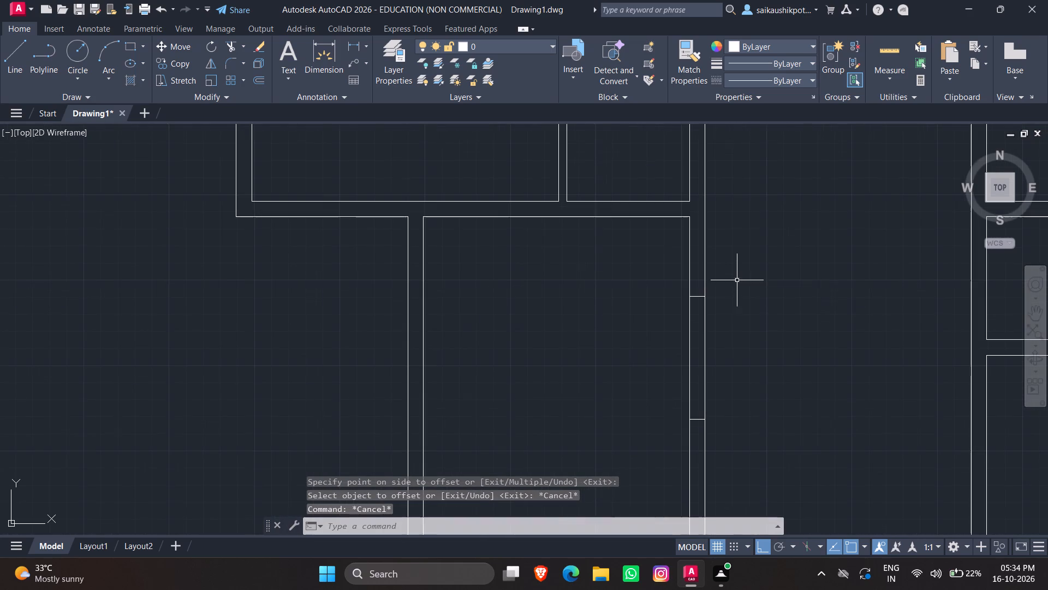
pyautogui.scroll(-2, 737, 293)
pyautogui.press('Escape')
pyautogui.press('Escape')
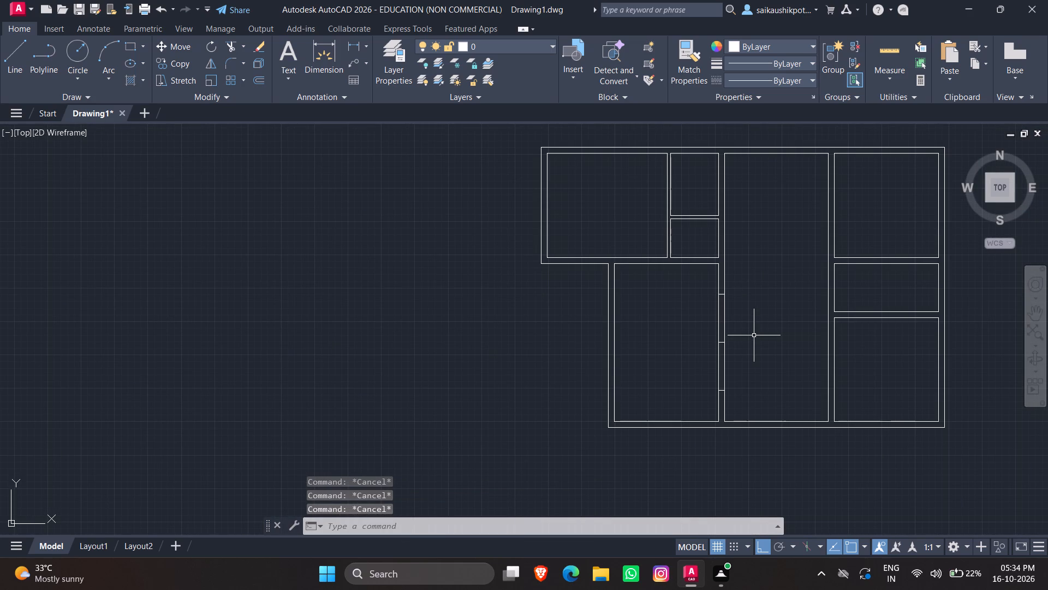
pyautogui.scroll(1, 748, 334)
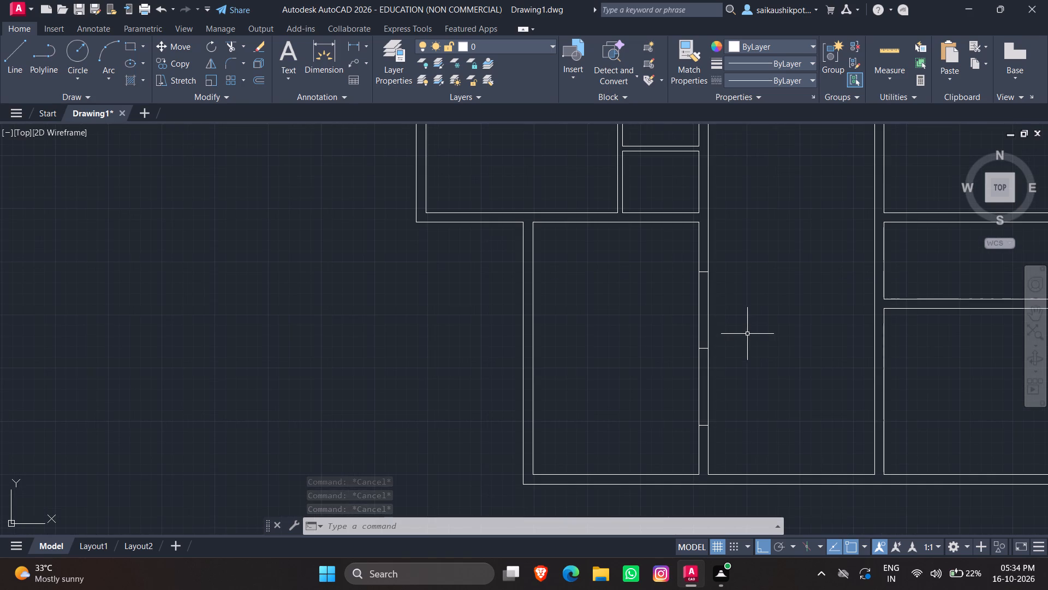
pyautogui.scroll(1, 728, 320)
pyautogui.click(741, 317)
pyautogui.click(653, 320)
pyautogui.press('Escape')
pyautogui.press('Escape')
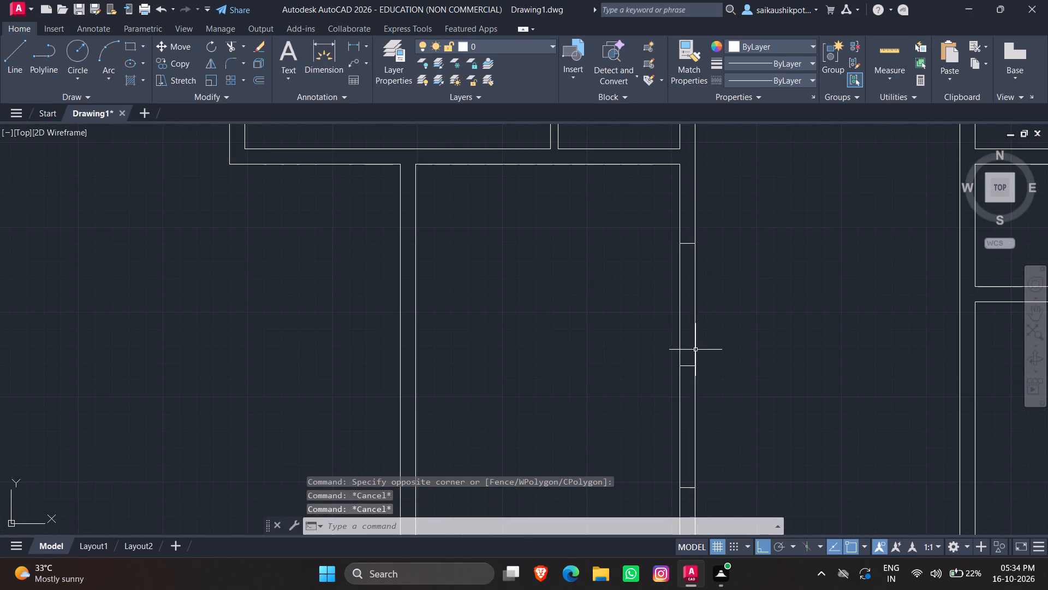
# Trim both central wall lines between the two 6' offset lines and remove the midpoint line between them.
pyautogui.write('tr')
pyautogui.press('Return')
pyautogui.press('Return')
pyautogui.moveTo(753, 306); pyautogui.dragTo(626, 320)
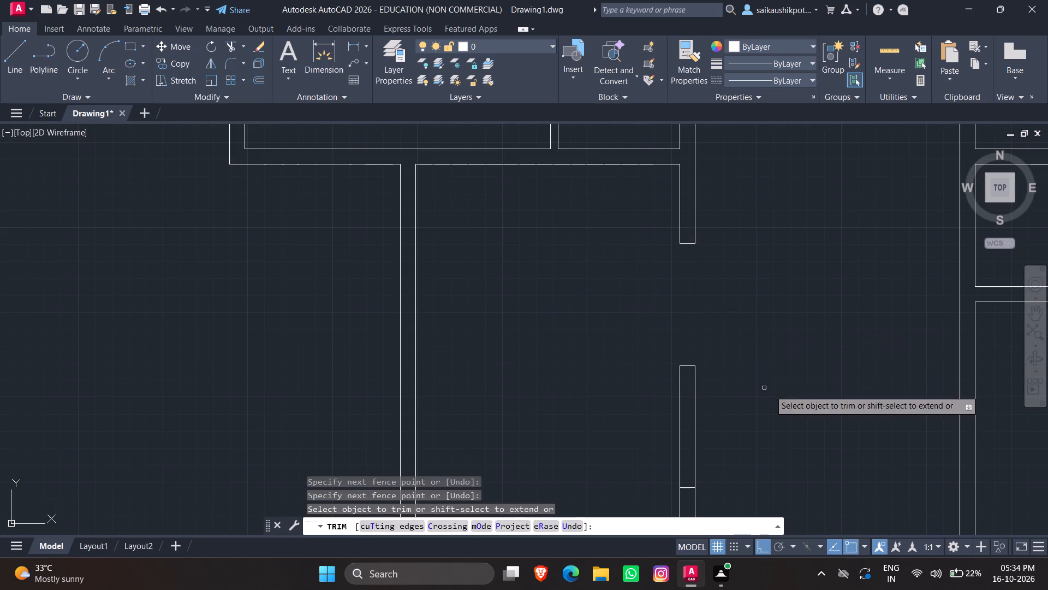
pyautogui.moveTo(776, 396); pyautogui.dragTo(664, 417)
pyautogui.click(690, 366)
pyautogui.press('Escape')
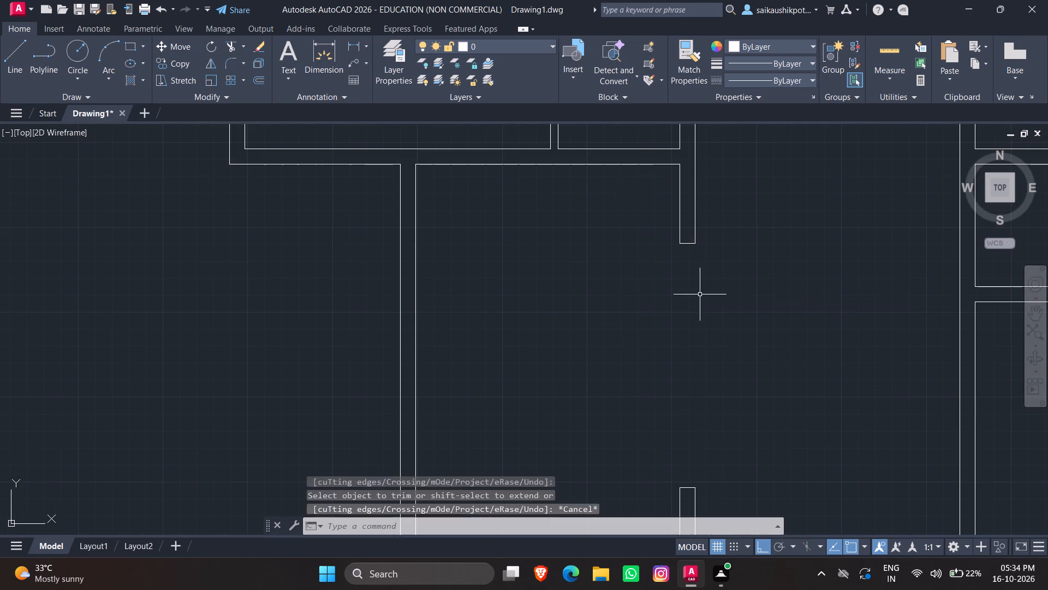
pyautogui.press('Escape')
pyautogui.press('Escape')
# Draw two vertical lines across the central-wall opening, joining its upper and lower end lines along both wall faces.
pyautogui.press('l')
pyautogui.press('Return')
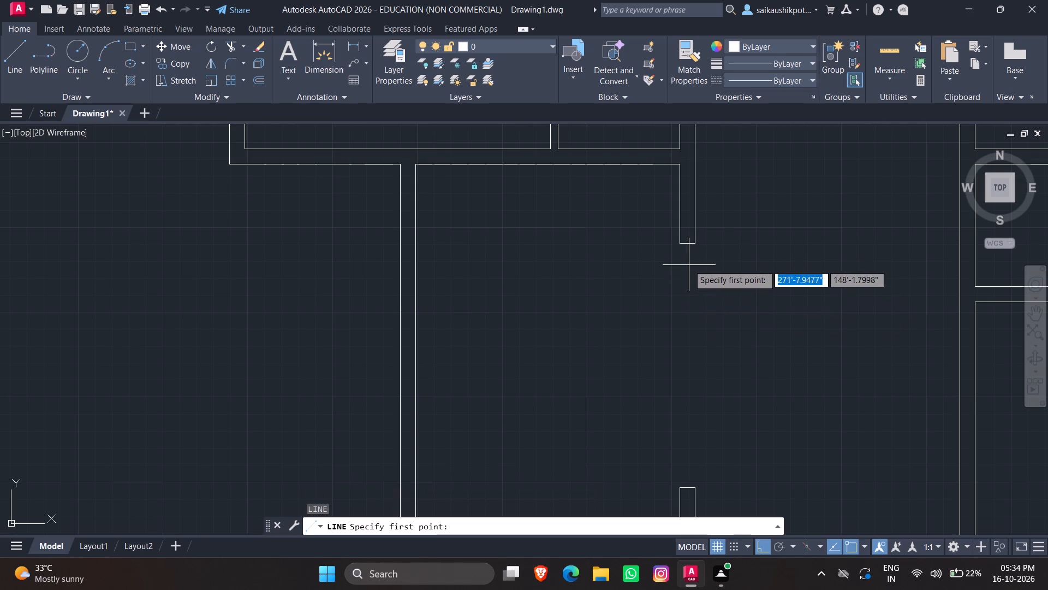
pyautogui.click(682, 244)
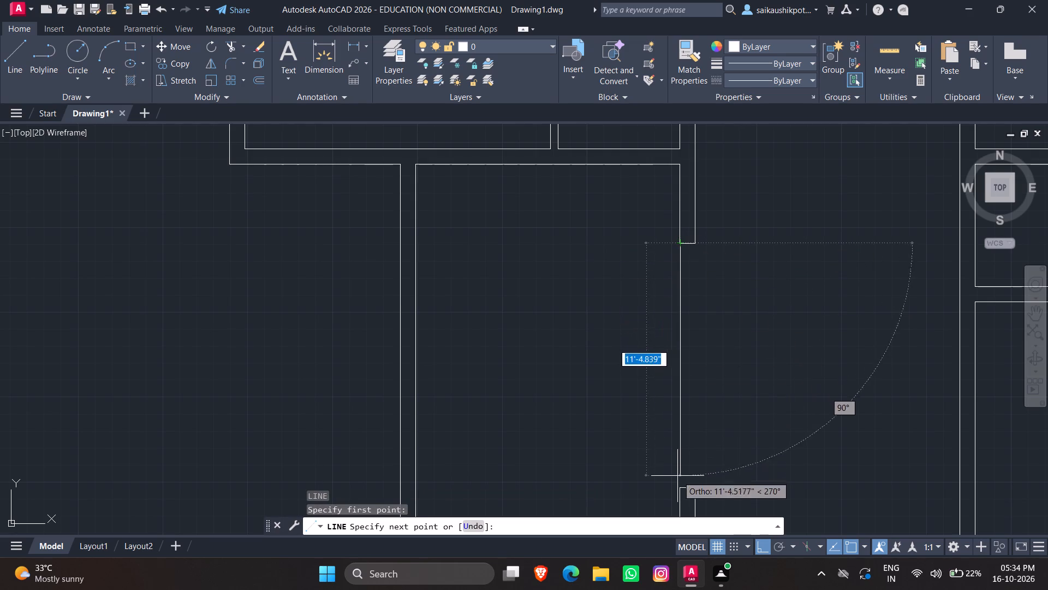
pyautogui.click(680, 489)
pyautogui.press('Escape')
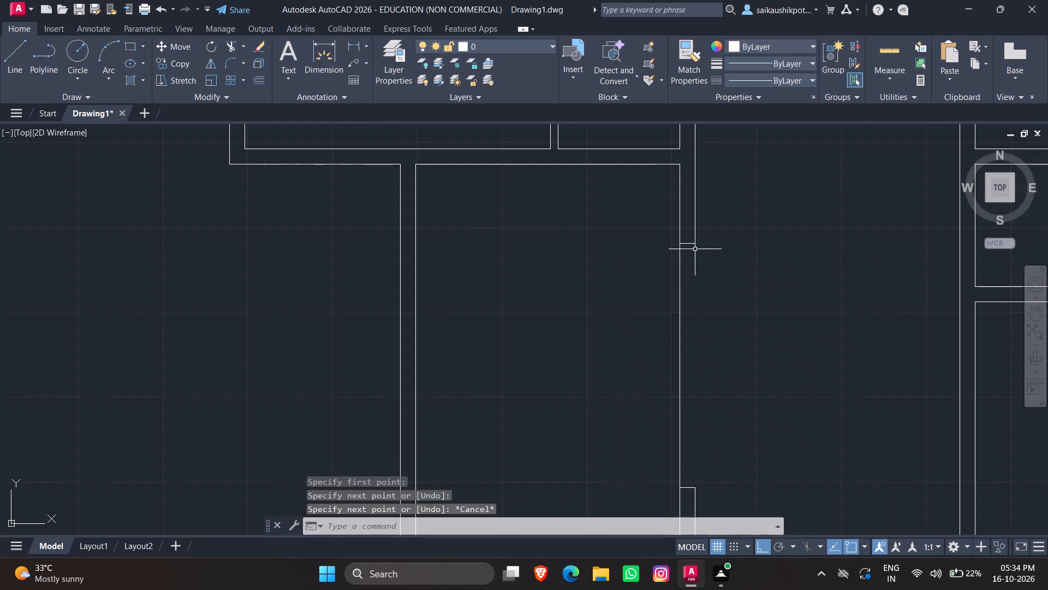
pyautogui.press('space')
pyautogui.click(696, 246)
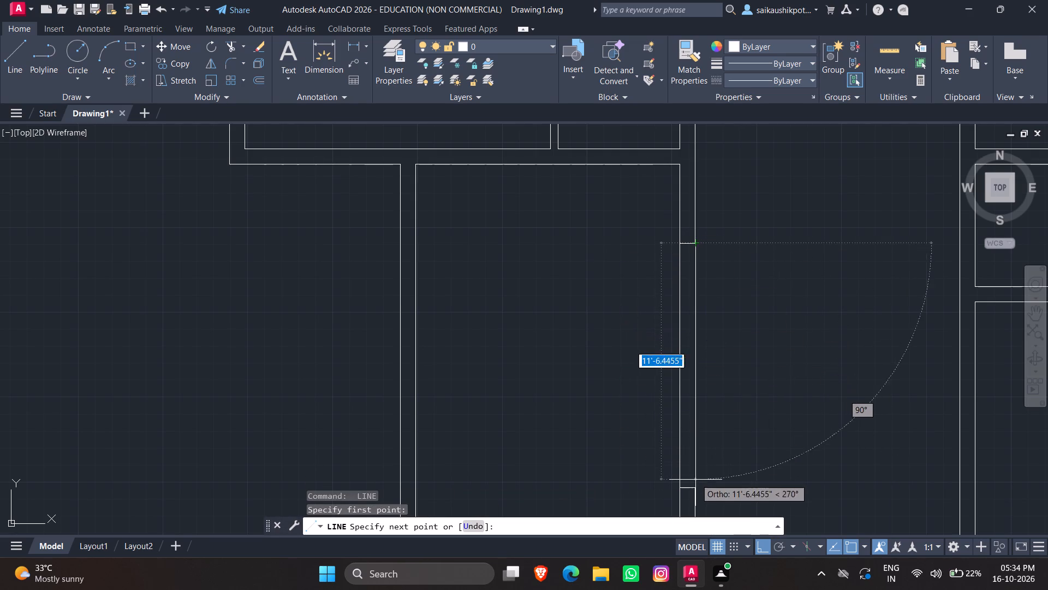
pyautogui.click(695, 485)
pyautogui.press('Escape')
pyautogui.press('Escape')
pyautogui.press('Escape')
pyautogui.scroll(-1, 755, 273)
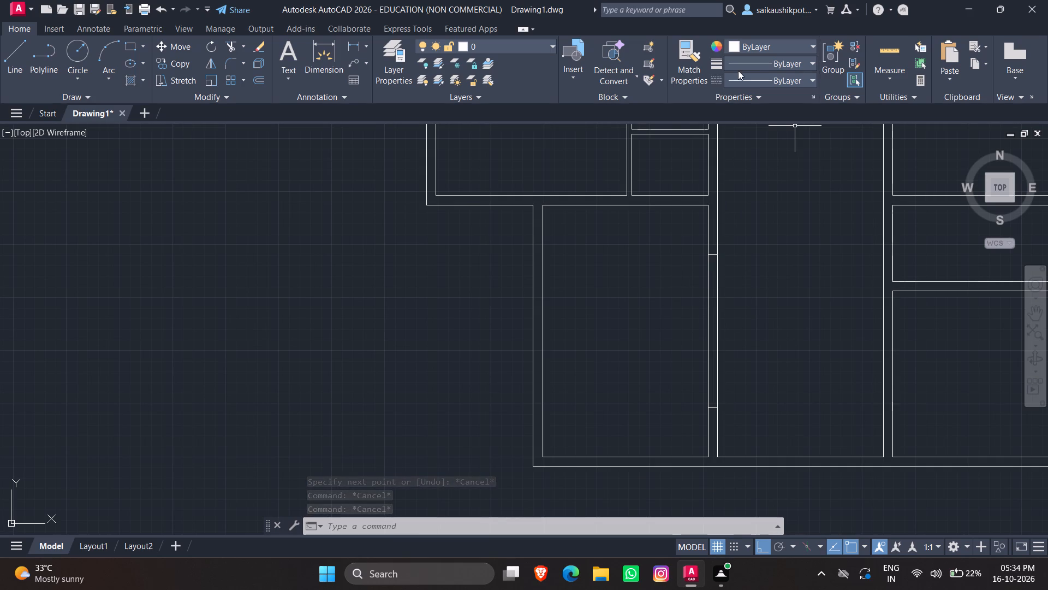
# Load the ACAD_ISO02W100 ISO dash linetype into the drawing.
pyautogui.click(774, 81)
pyautogui.click(771, 139)
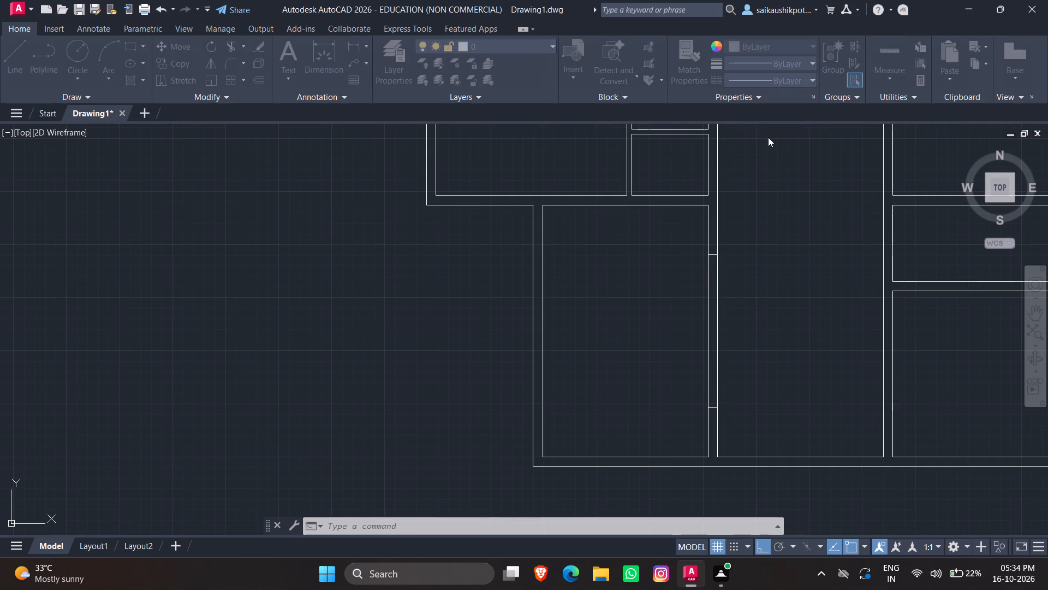
pyautogui.click(682, 162)
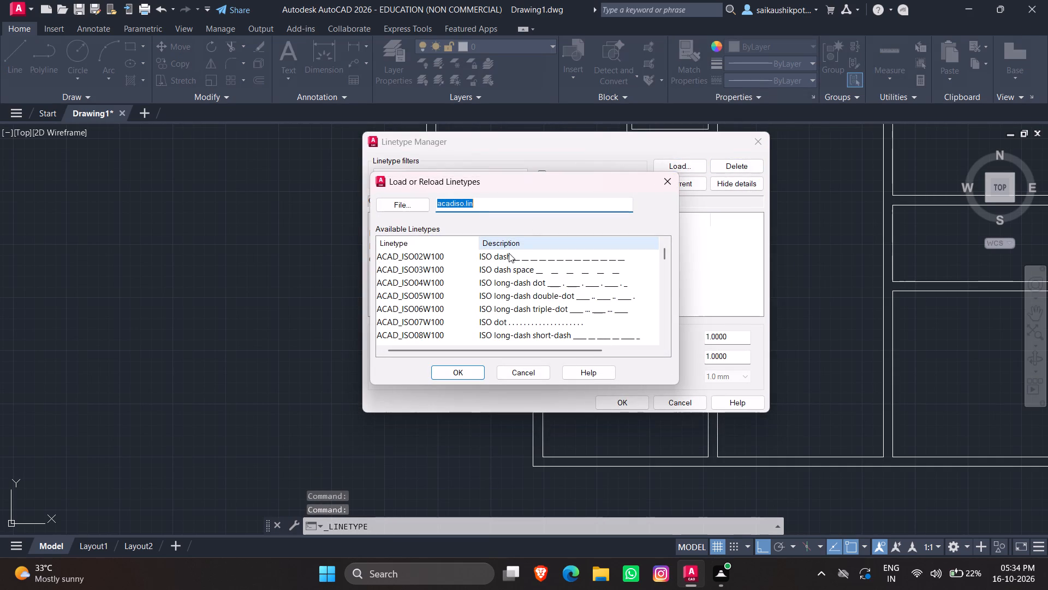
pyautogui.click(510, 255)
pyautogui.click(451, 378)
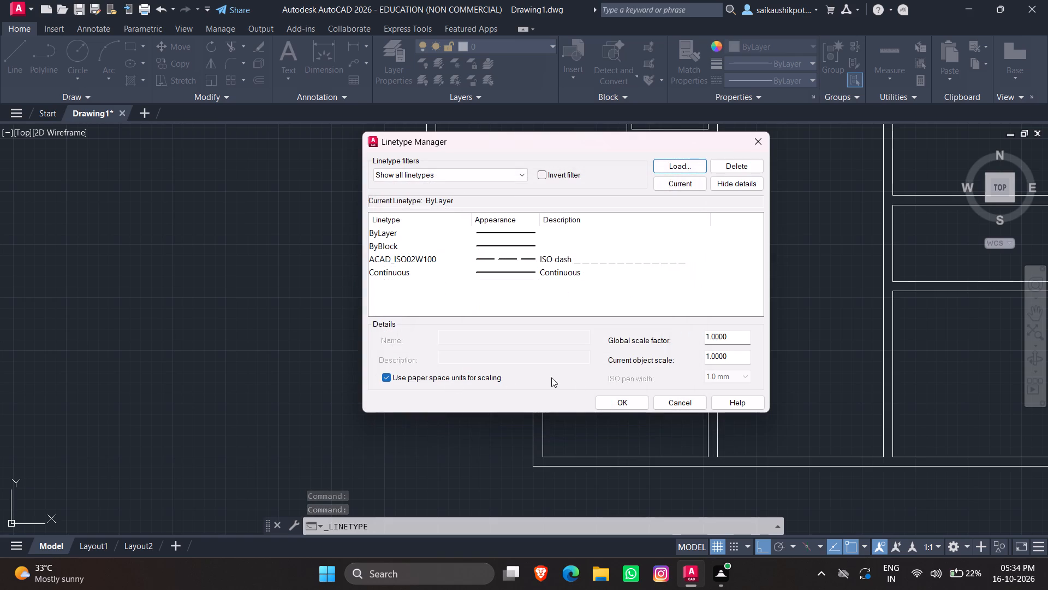
pyautogui.click(627, 400)
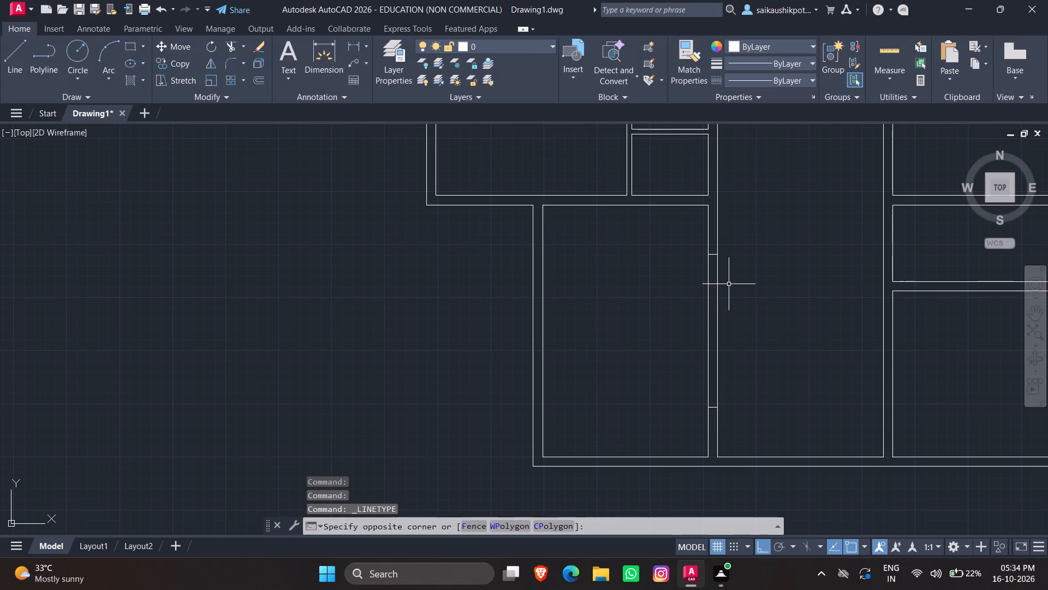
# Assign the ACAD_ISO02W100 linetype to the two vertical lines in the central-wall opening.
pyautogui.click(729, 284)
pyautogui.click(670, 327)
pyautogui.click(784, 65)
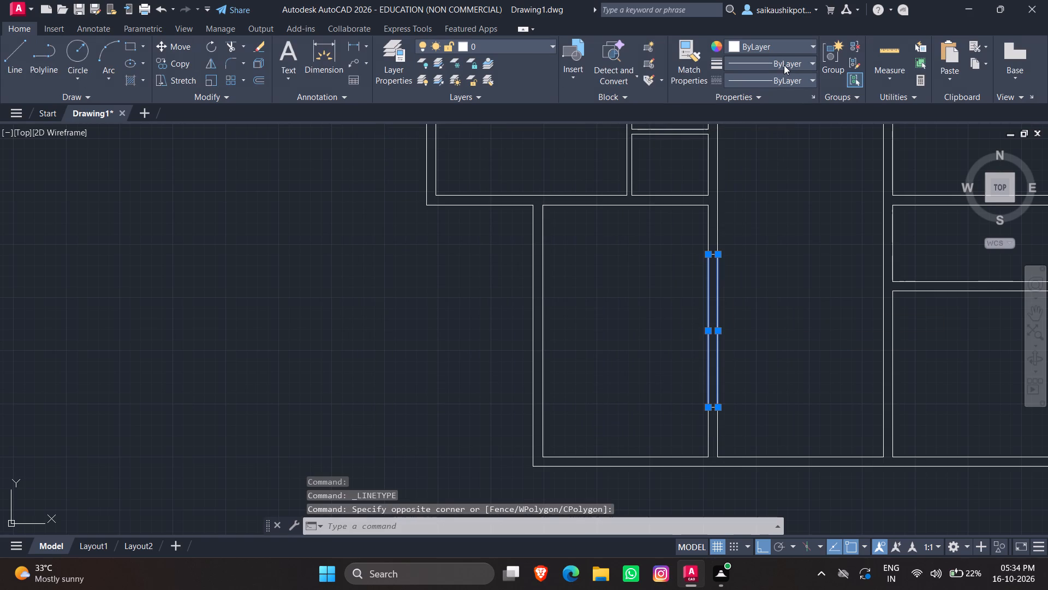
pyautogui.click(784, 65)
pyautogui.click(787, 75)
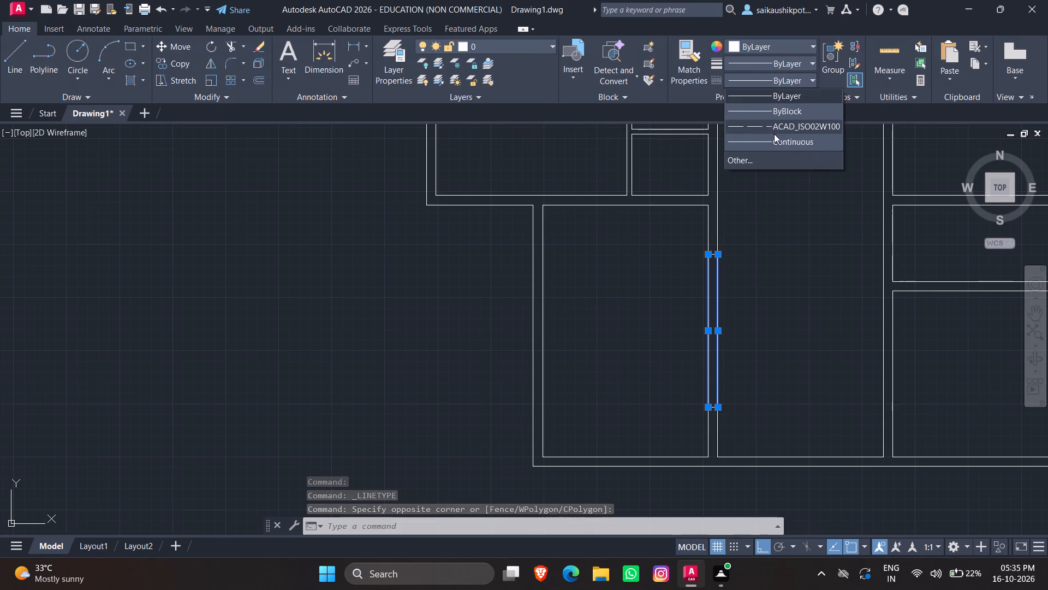
pyautogui.click(774, 126)
pyautogui.press('Escape')
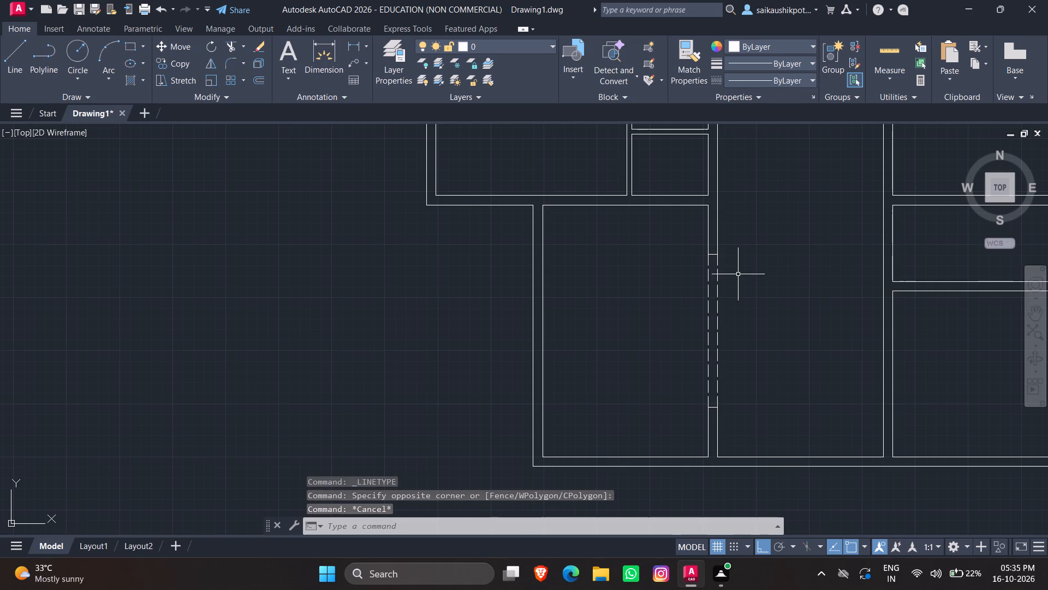
# Offset the lower-left room's outer left wall line 14' to the left.
pyautogui.scroll(-1, 663, 281)
pyautogui.scroll(-3, 497, 267)
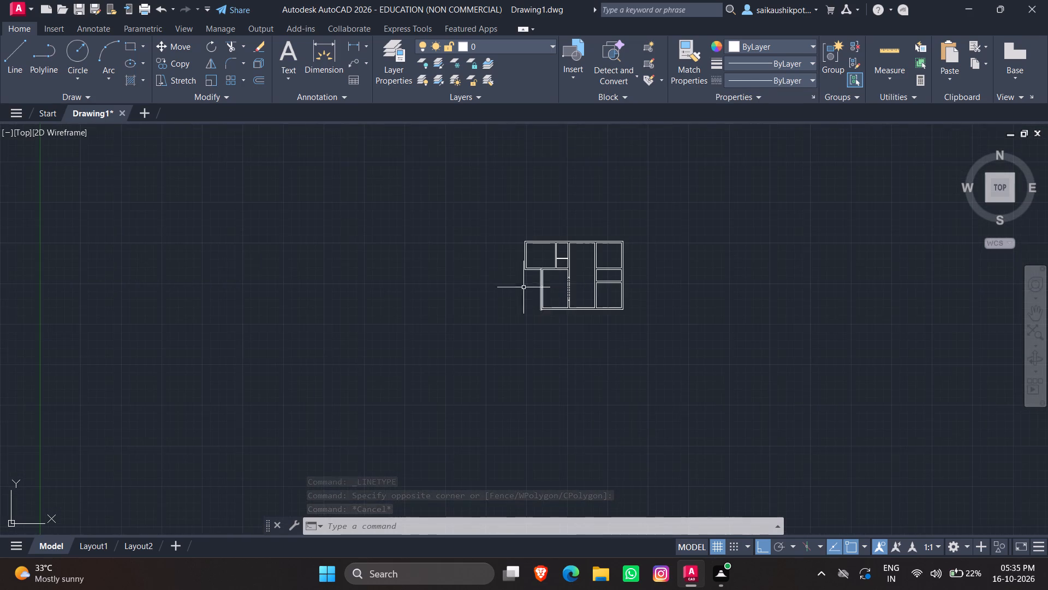
pyautogui.scroll(2, 456, 270)
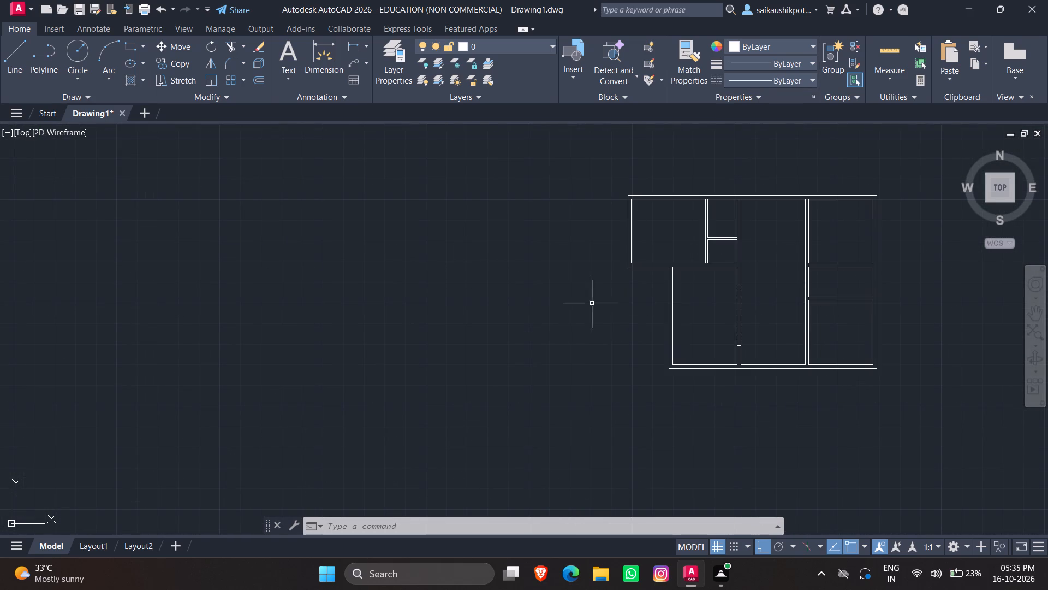
pyautogui.scroll(2, 618, 286)
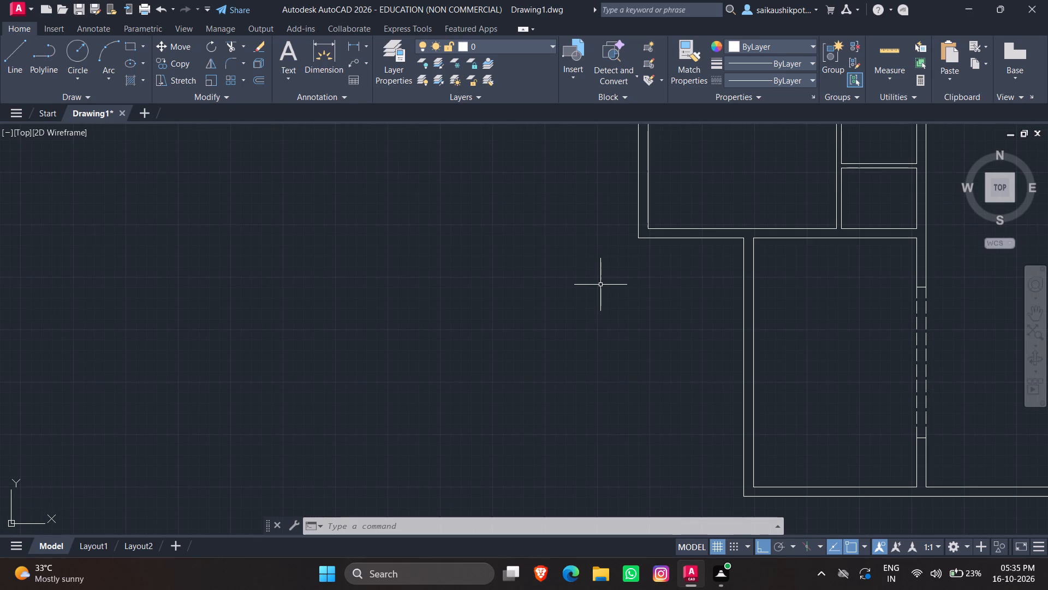
pyautogui.press('o')
pyautogui.press('Return')
pyautogui.write("14'")
pyautogui.press('Return')
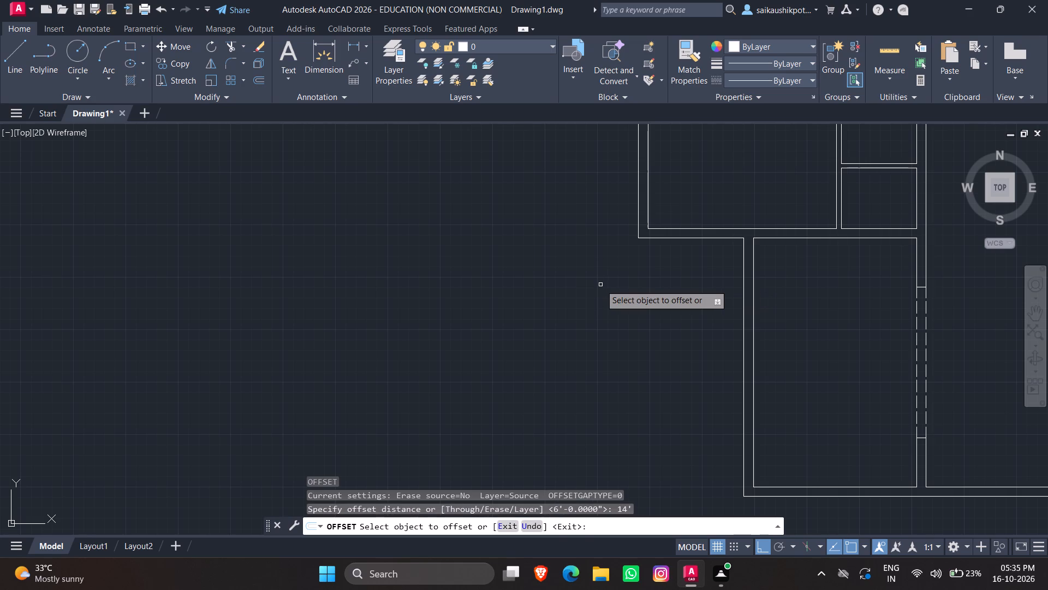
pyautogui.click(744, 370)
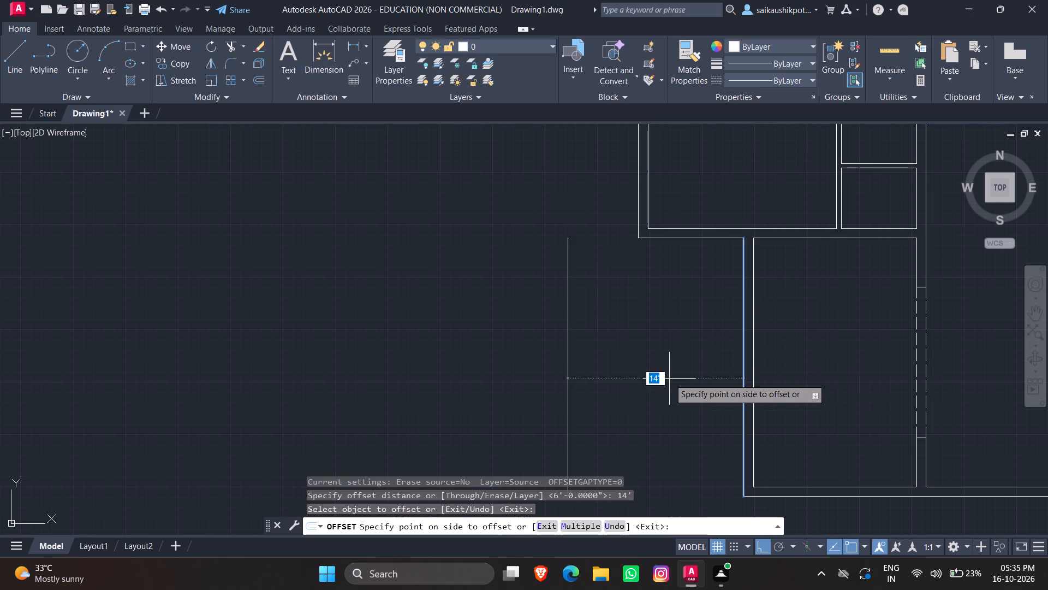
pyautogui.click(669, 379)
pyautogui.press('Escape')
pyautogui.press('Escape')
pyautogui.scroll(2, 636, 253)
pyautogui.scroll(-3, 627, 260)
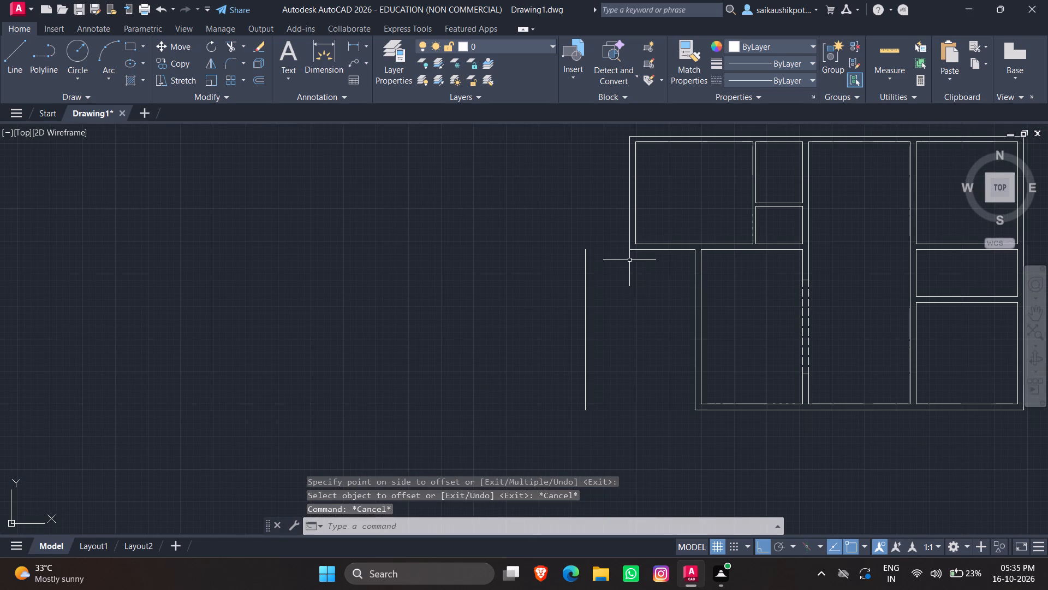
# Draw a horizontal line from the upper-left room's outer bottom-left corner to the top end of the 14' offset line.
pyautogui.press('l')
pyautogui.press('Return')
pyautogui.scroll(3, 627, 235)
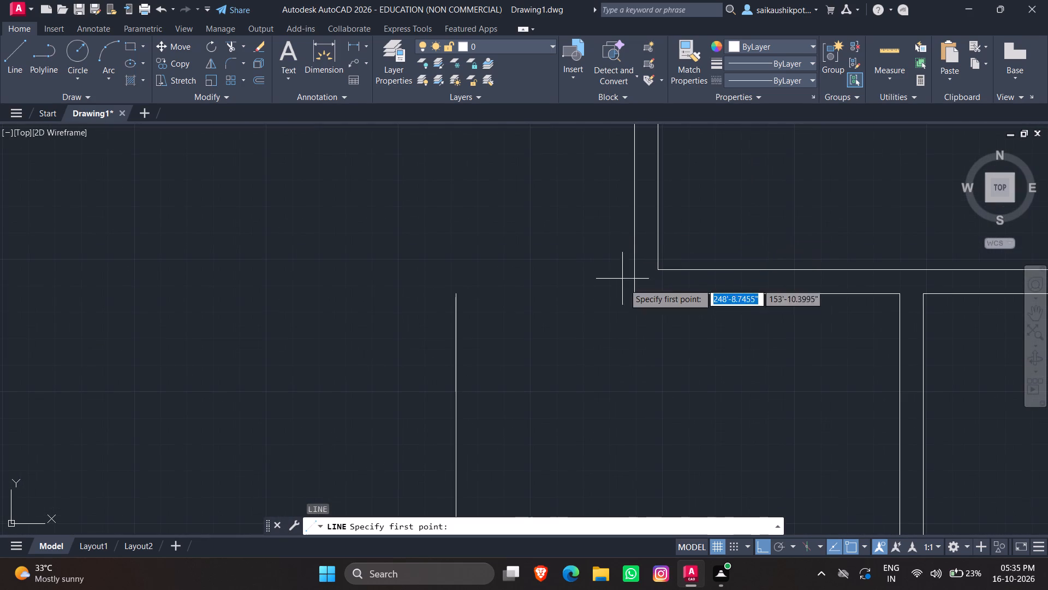
pyautogui.click(636, 290)
pyautogui.click(451, 293)
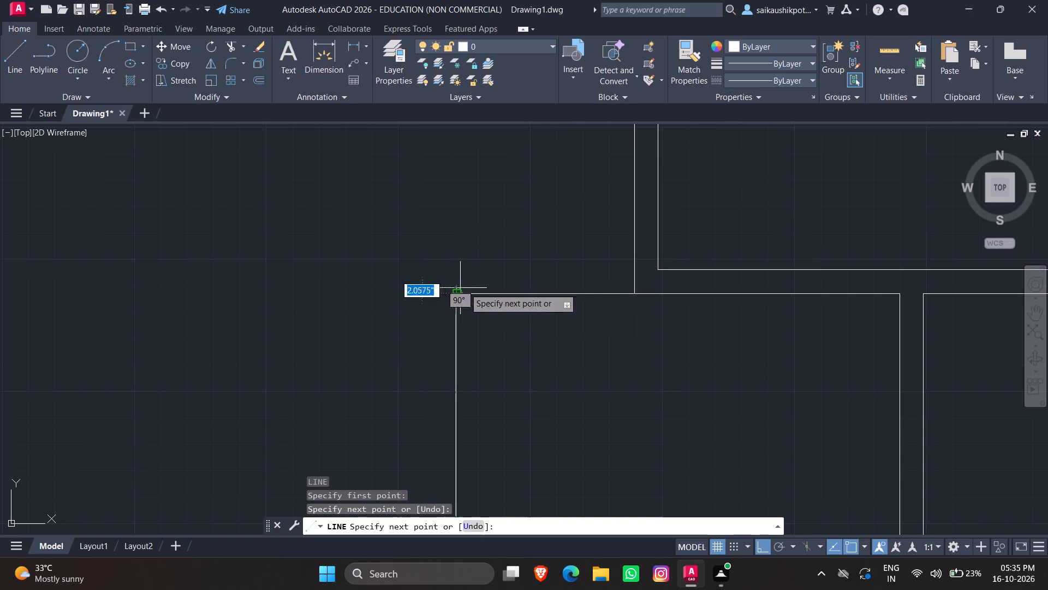
# Draw a 14' horizontal line from the bottom end of the offset line to the lower-left room's outer bottom-left corner.
pyautogui.press('Escape')
pyautogui.scroll(-4, 451, 242)
pyautogui.press('space')
pyautogui.scroll(4, 475, 377)
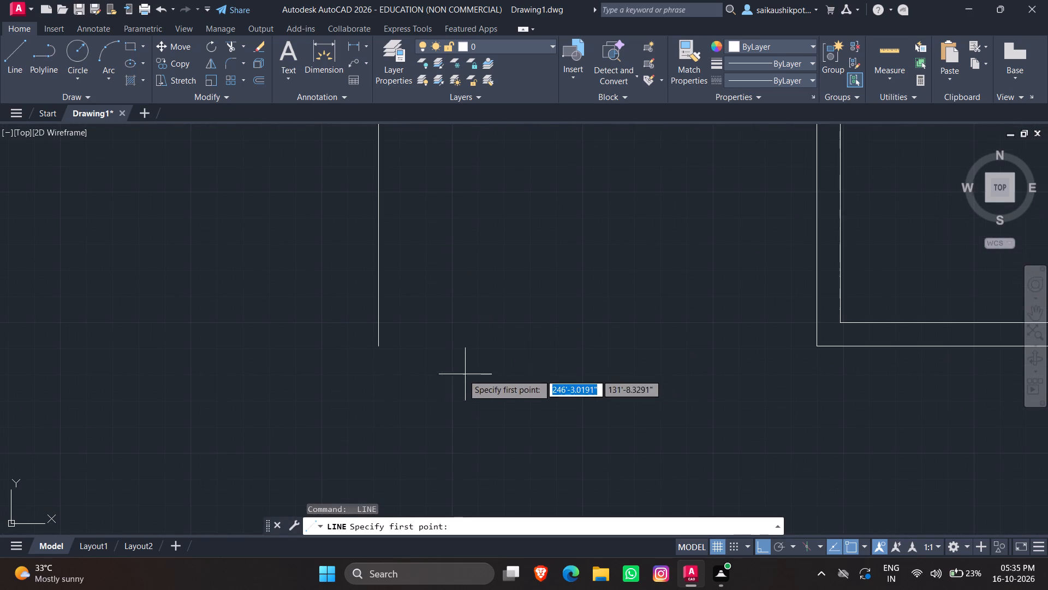
pyautogui.click(383, 349)
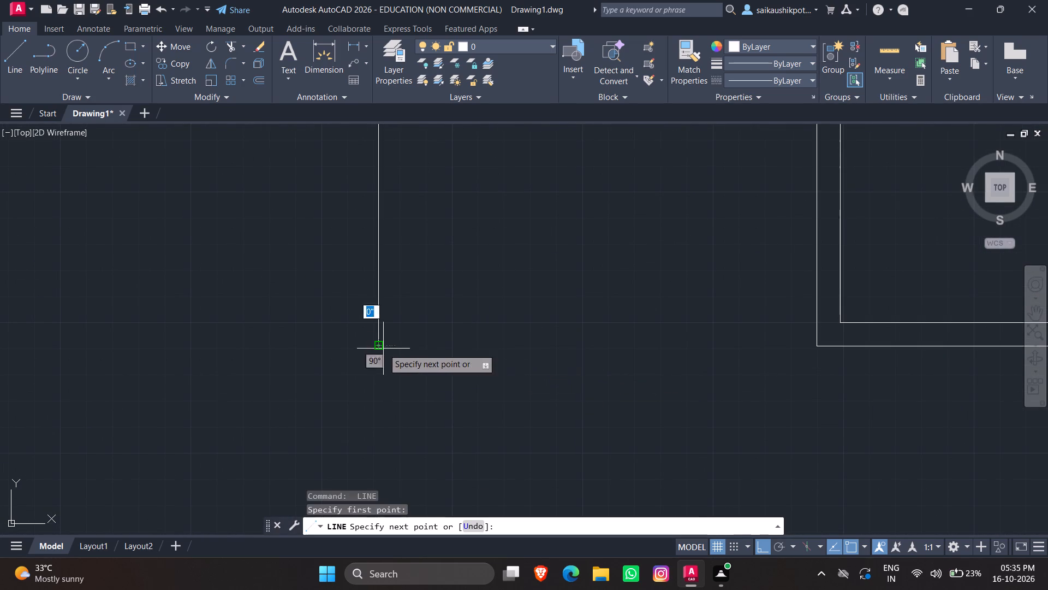
pyautogui.click(817, 347)
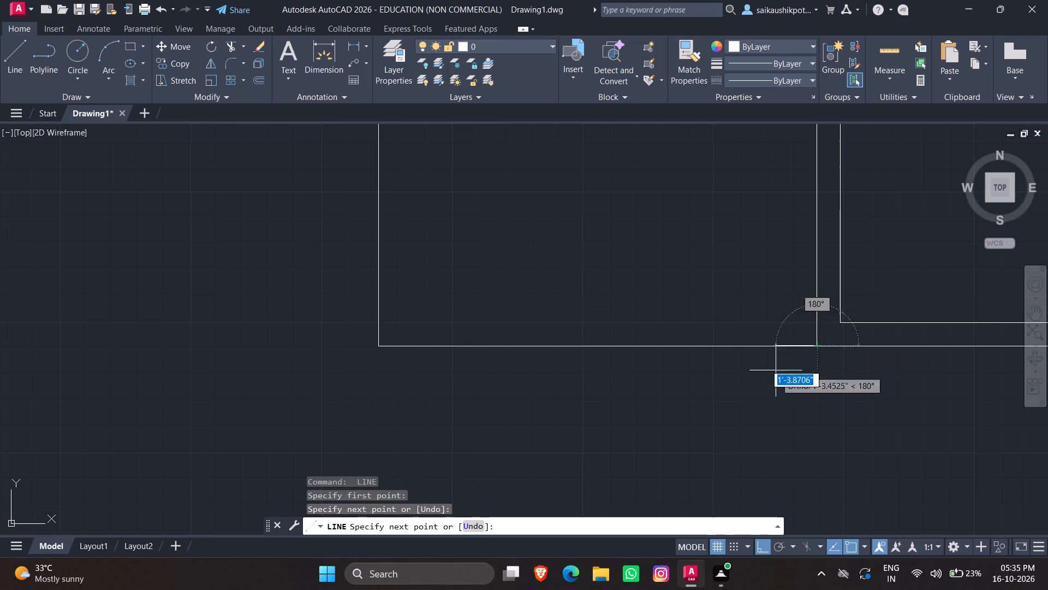
pyautogui.press('Escape')
pyautogui.scroll(-2, 730, 400)
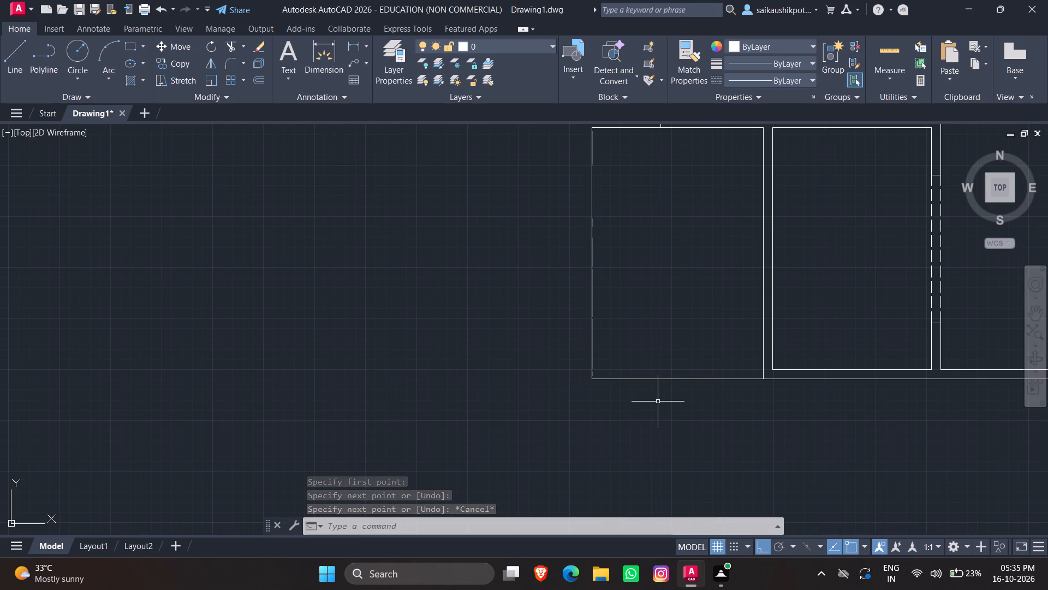
pyautogui.press('Escape')
pyautogui.press('Escape')
pyautogui.press('Escape')
# Offset the extension's bottom, left and top outer lines 9" inward.
pyautogui.press('o')
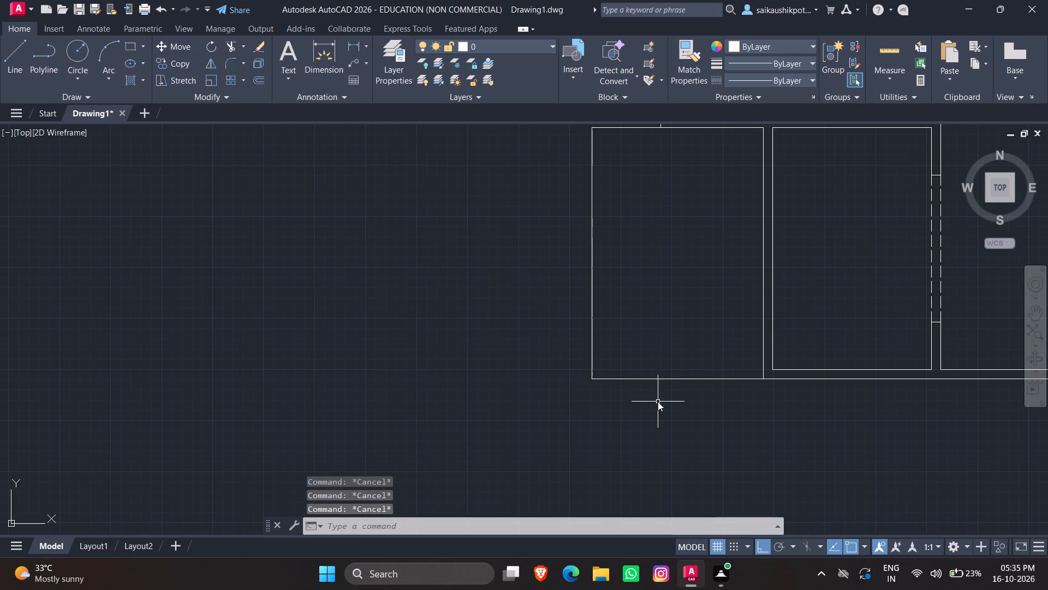
pyautogui.press('Return')
pyautogui.write('9"')
pyautogui.press('Return')
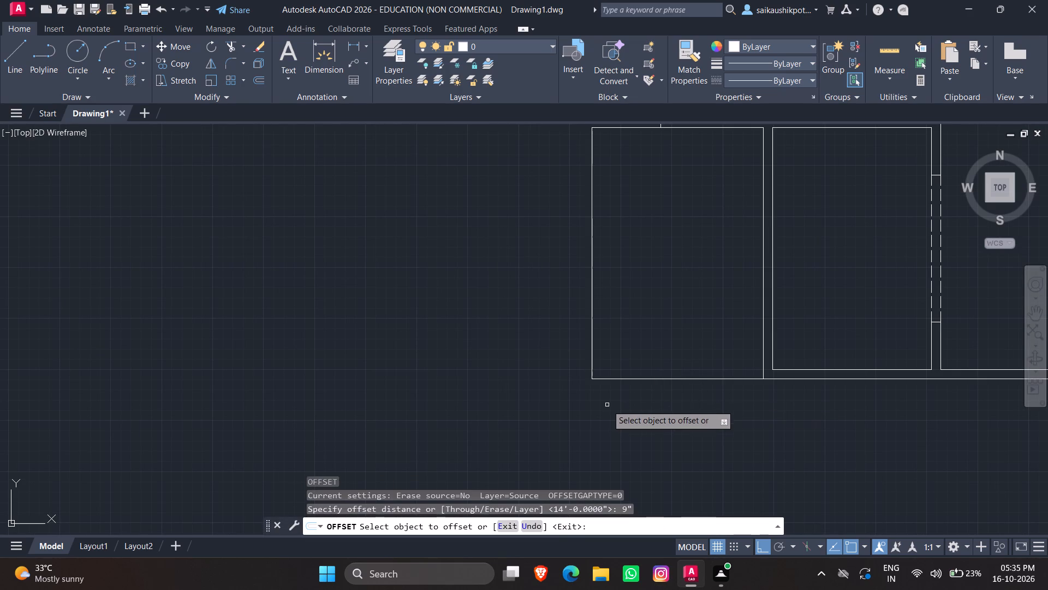
pyautogui.click(633, 380)
pyautogui.click(655, 324)
pyautogui.click(592, 288)
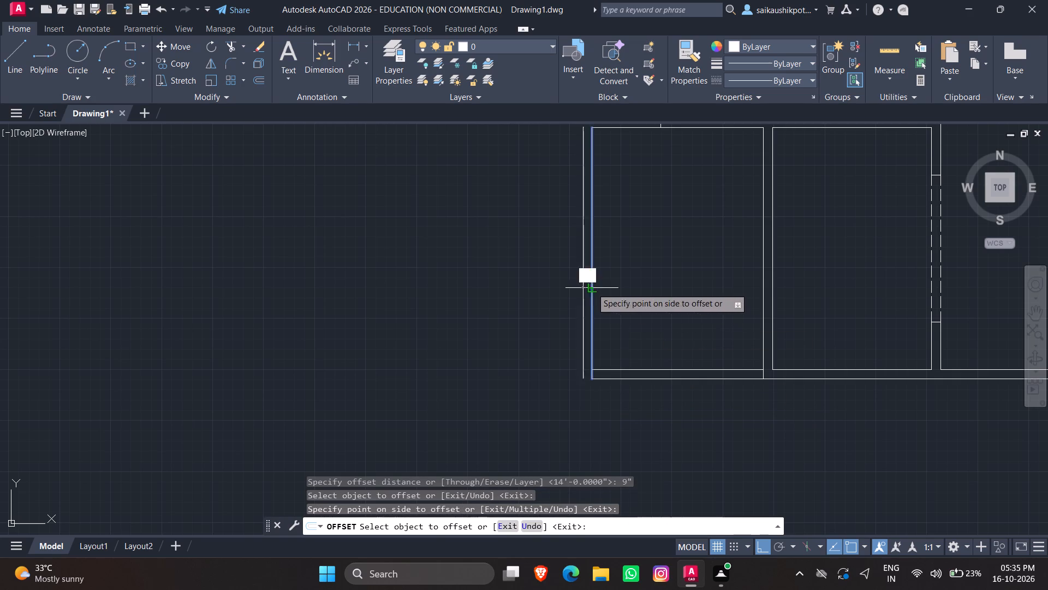
pyautogui.click(641, 305)
pyautogui.scroll(-3, 633, 174)
pyautogui.scroll(3, 626, 174)
pyautogui.moveTo(630, 186); pyautogui.dragTo(630, 191)
pyautogui.click(643, 229)
pyautogui.press('Escape')
pyautogui.press('Escape')
pyautogui.scroll(1, 610, 197)
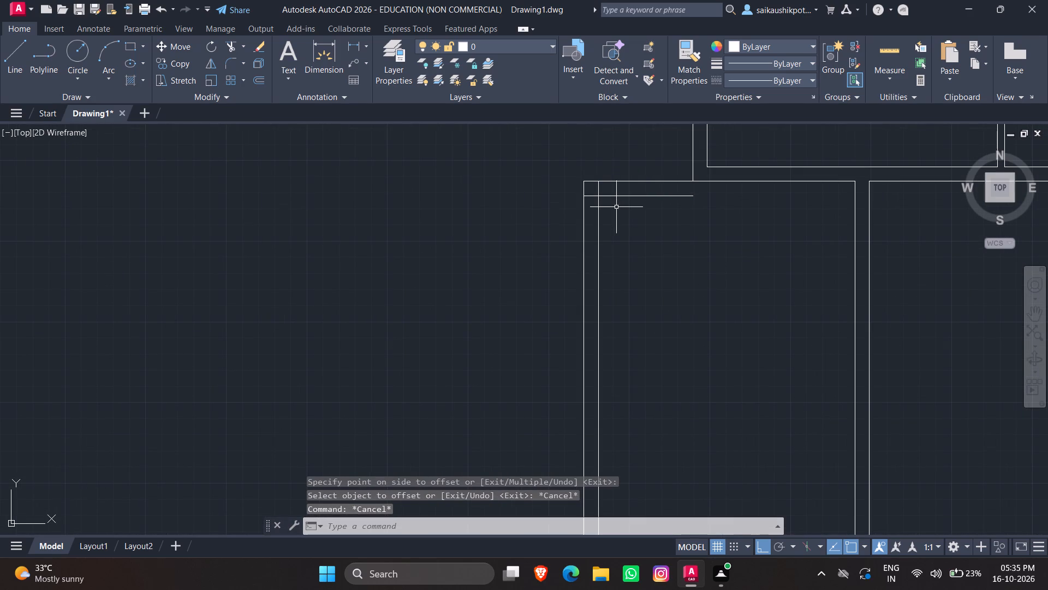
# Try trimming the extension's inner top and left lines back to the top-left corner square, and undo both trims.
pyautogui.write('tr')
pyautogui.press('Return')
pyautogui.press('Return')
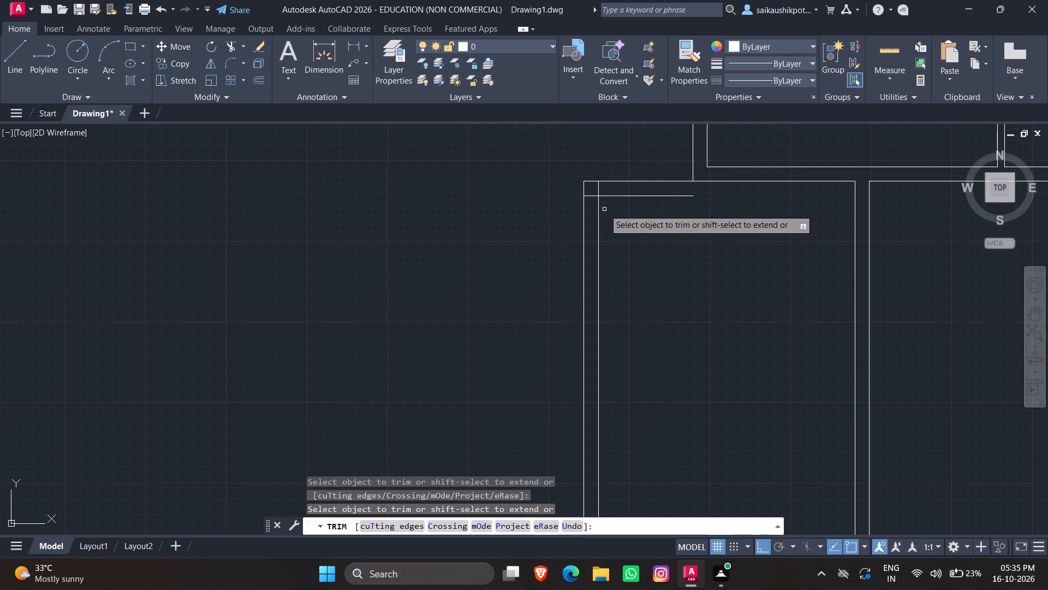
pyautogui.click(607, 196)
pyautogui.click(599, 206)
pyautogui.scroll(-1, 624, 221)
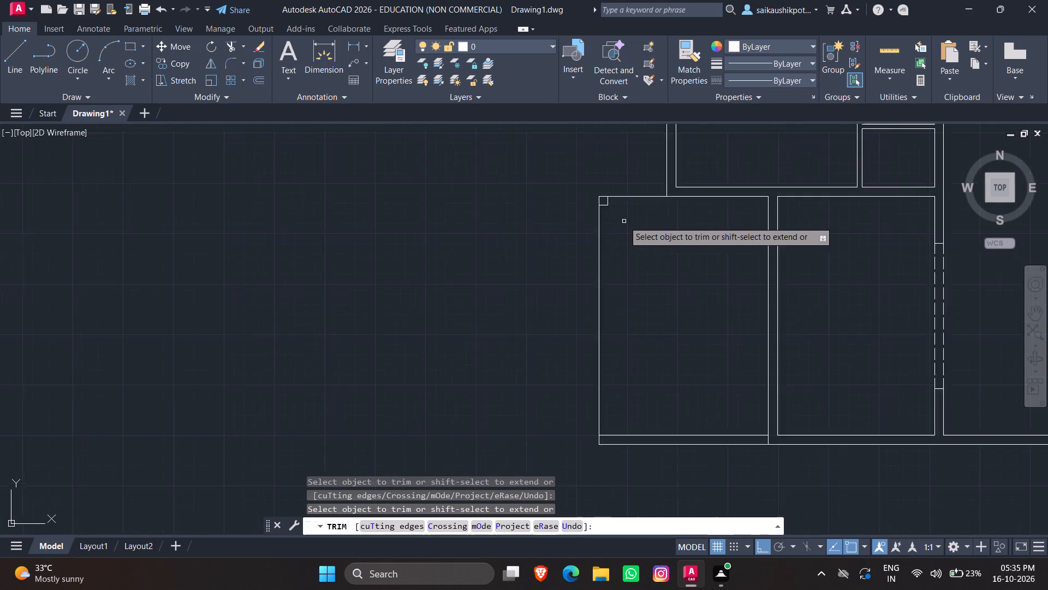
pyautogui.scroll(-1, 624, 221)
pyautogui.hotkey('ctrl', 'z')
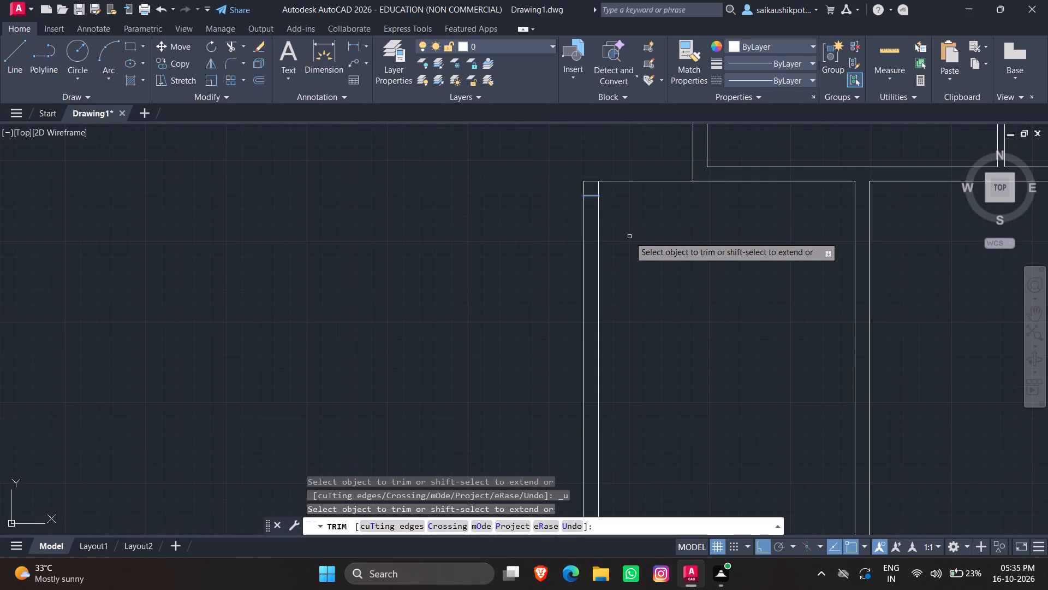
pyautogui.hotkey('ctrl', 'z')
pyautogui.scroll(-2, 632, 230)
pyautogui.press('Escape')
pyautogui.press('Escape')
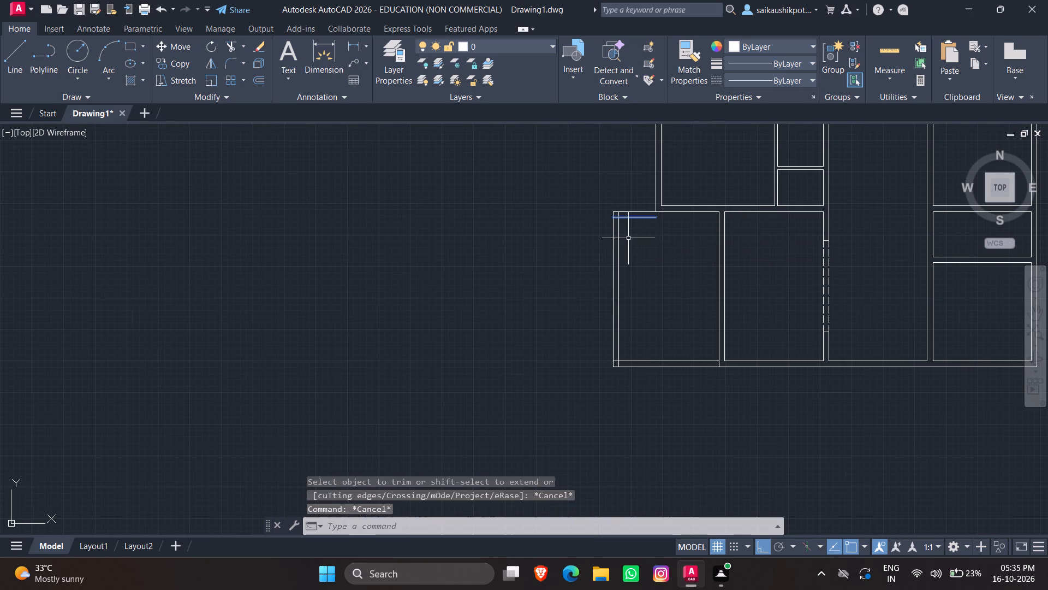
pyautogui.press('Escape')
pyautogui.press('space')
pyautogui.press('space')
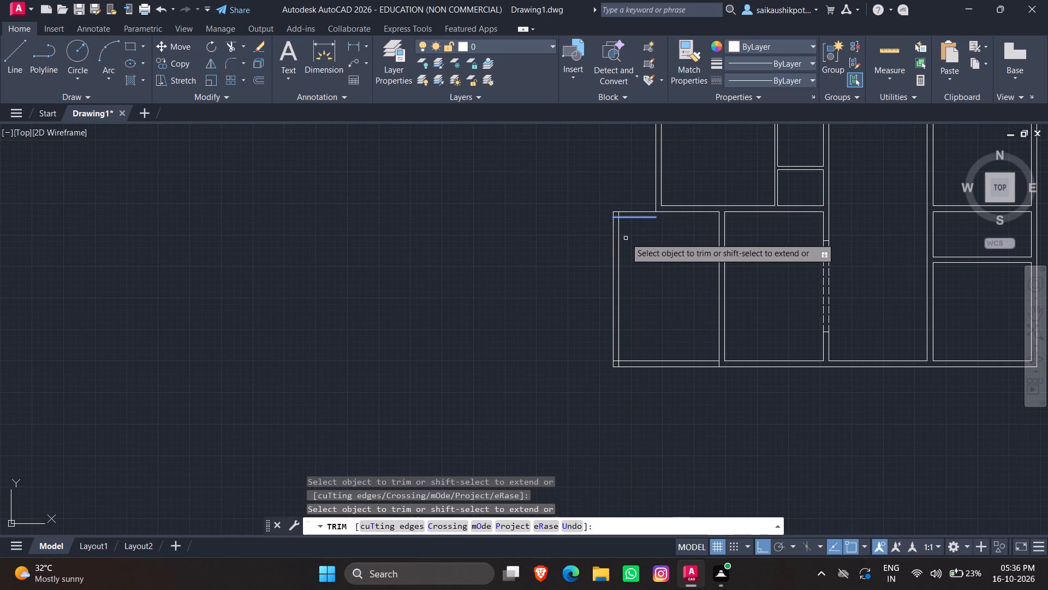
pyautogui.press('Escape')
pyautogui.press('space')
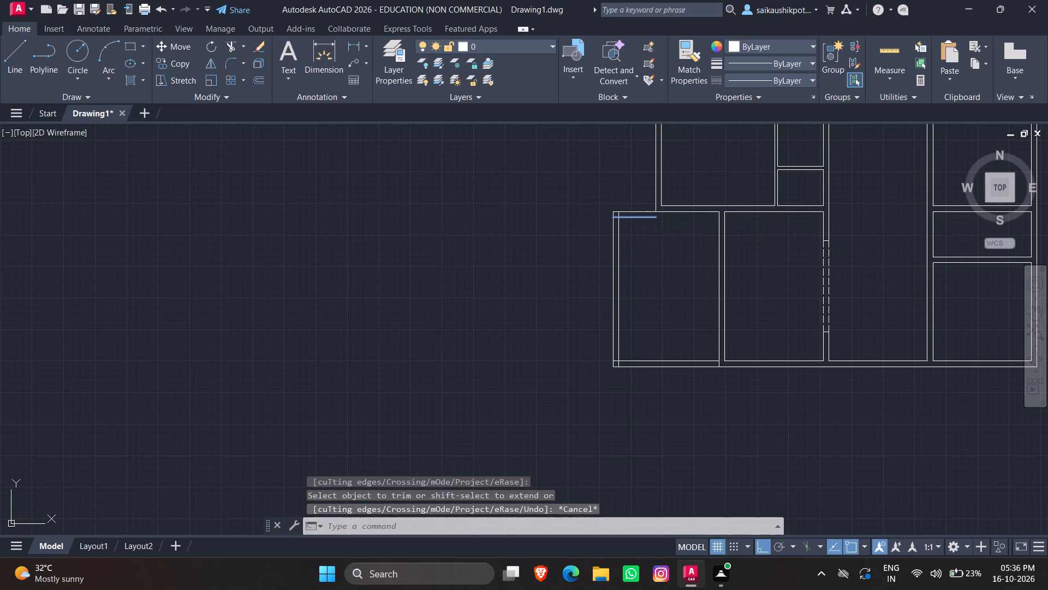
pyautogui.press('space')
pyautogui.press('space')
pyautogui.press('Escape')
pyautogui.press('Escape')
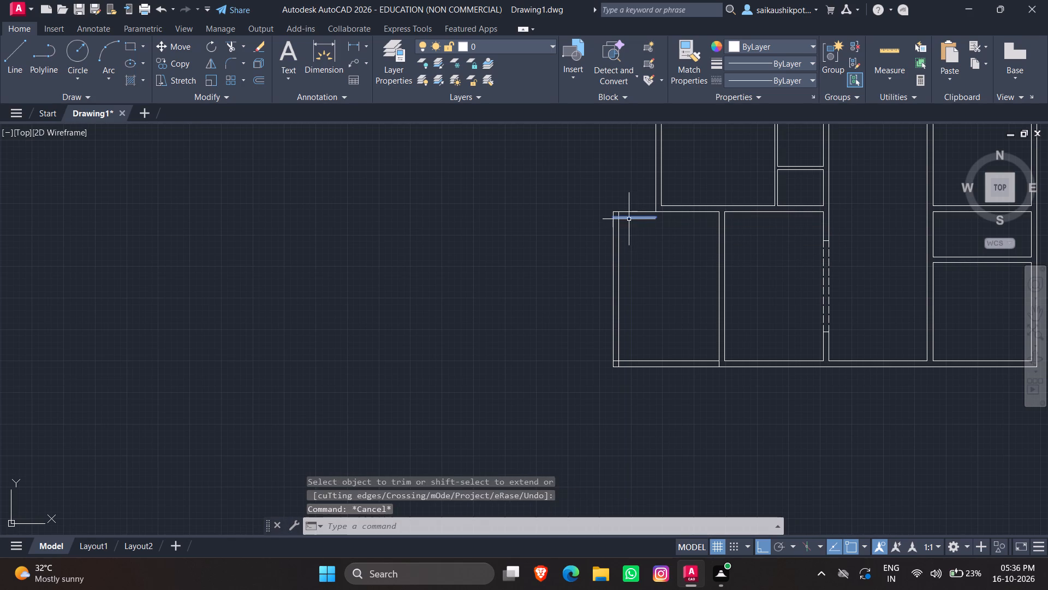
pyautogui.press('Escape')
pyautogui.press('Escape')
# Trim the extension's inner top, left and bottom lines, leaving only a 9" square at each of its two left corners.
pyautogui.press('t')
pyautogui.press('r')
pyautogui.press('Return')
pyautogui.press('Return')
pyautogui.scroll(2, 635, 228)
pyautogui.click(623, 202)
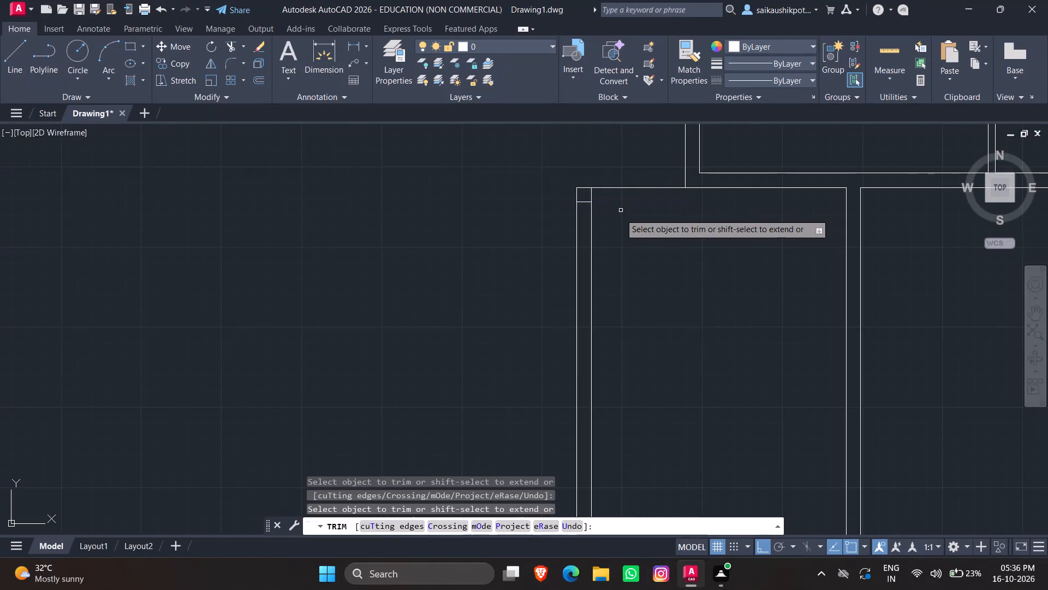
pyautogui.scroll(-2, 598, 231)
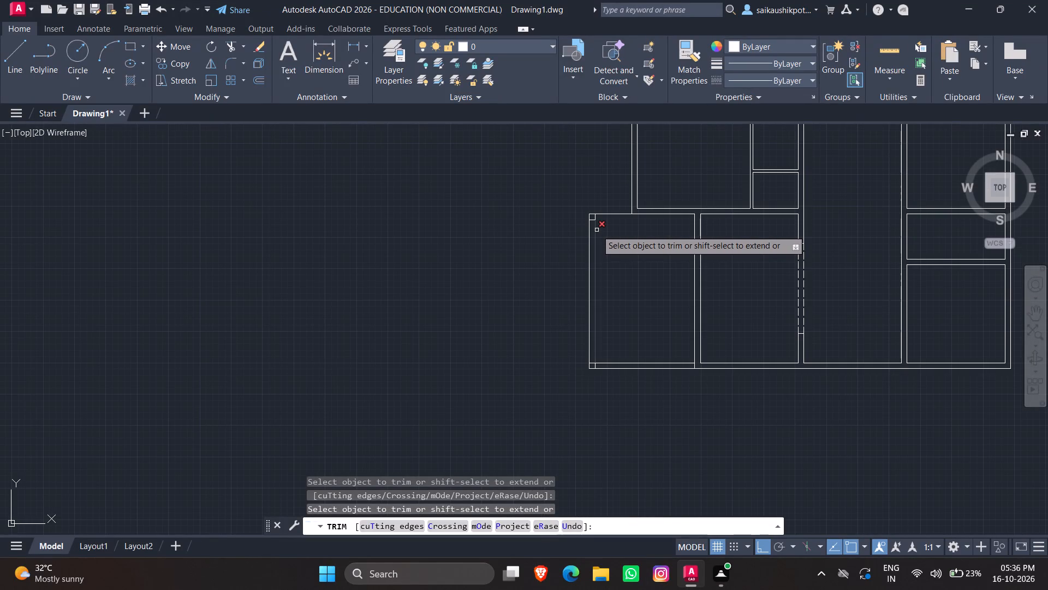
pyautogui.click(597, 230)
pyautogui.scroll(5, 609, 360)
pyautogui.click(569, 362)
pyautogui.click(568, 337)
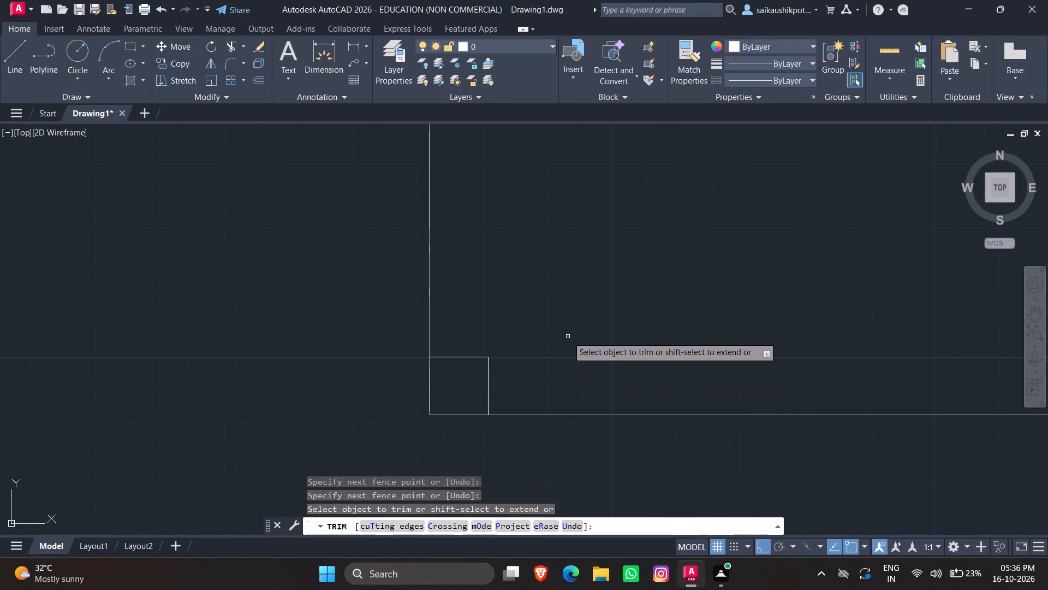
pyautogui.scroll(-3, 564, 350)
pyautogui.press('Escape')
pyautogui.scroll(-1, 634, 333)
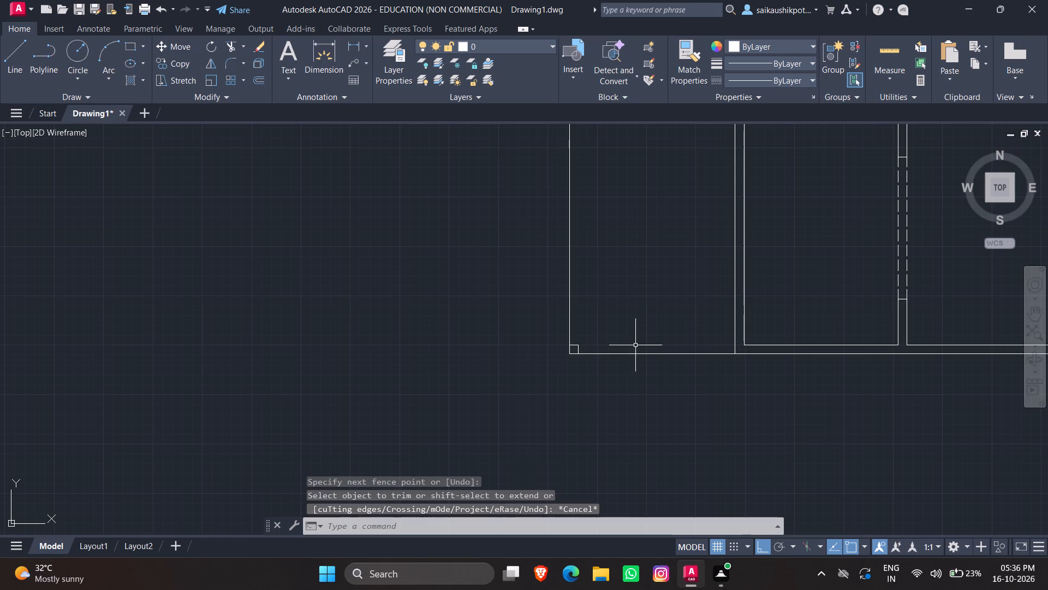
pyautogui.press('Escape')
pyautogui.press('Escape')
pyautogui.press('Escape')
pyautogui.scroll(-2, 637, 352)
pyautogui.scroll(2, 630, 321)
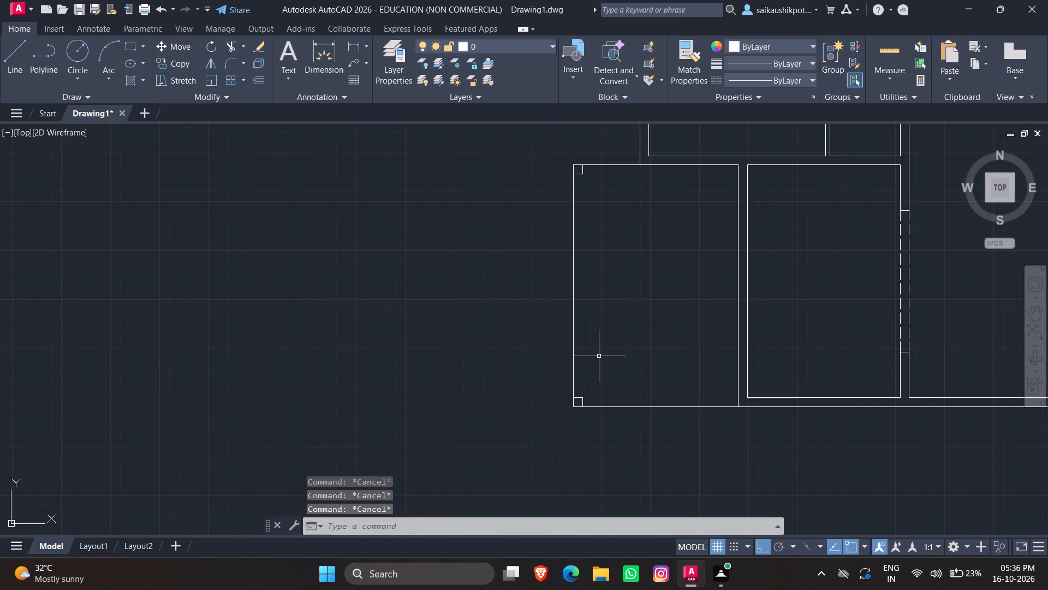
# Draw a horizontal line about 13'-3" long from the bottom-left corner square's inner corner to the adjoining room's outer left wall line.
pyautogui.press('l')
pyautogui.press('Return')
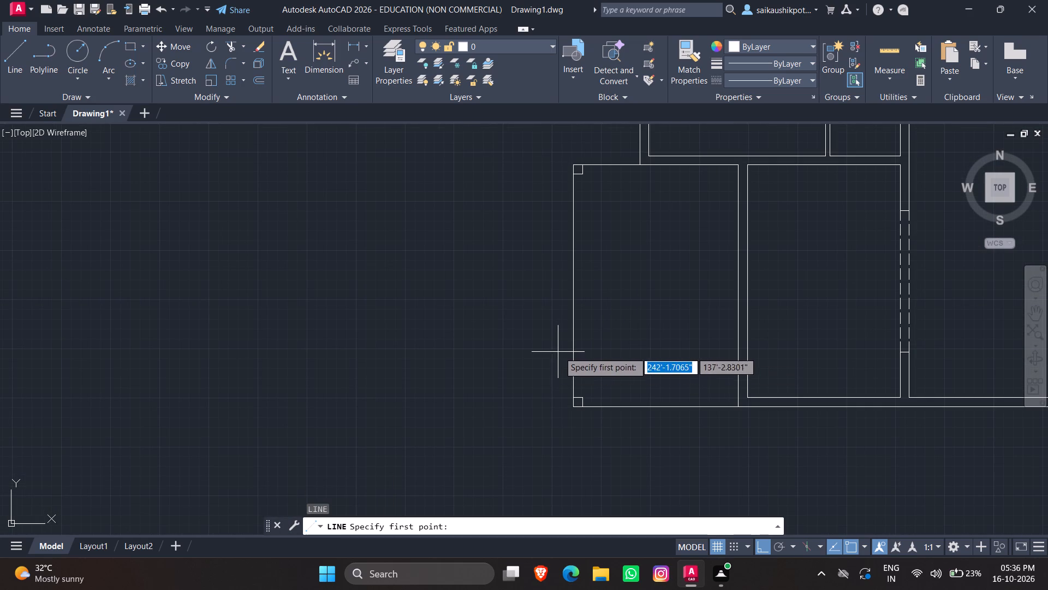
pyautogui.scroll(-1, 553, 382)
pyautogui.scroll(2, 574, 392)
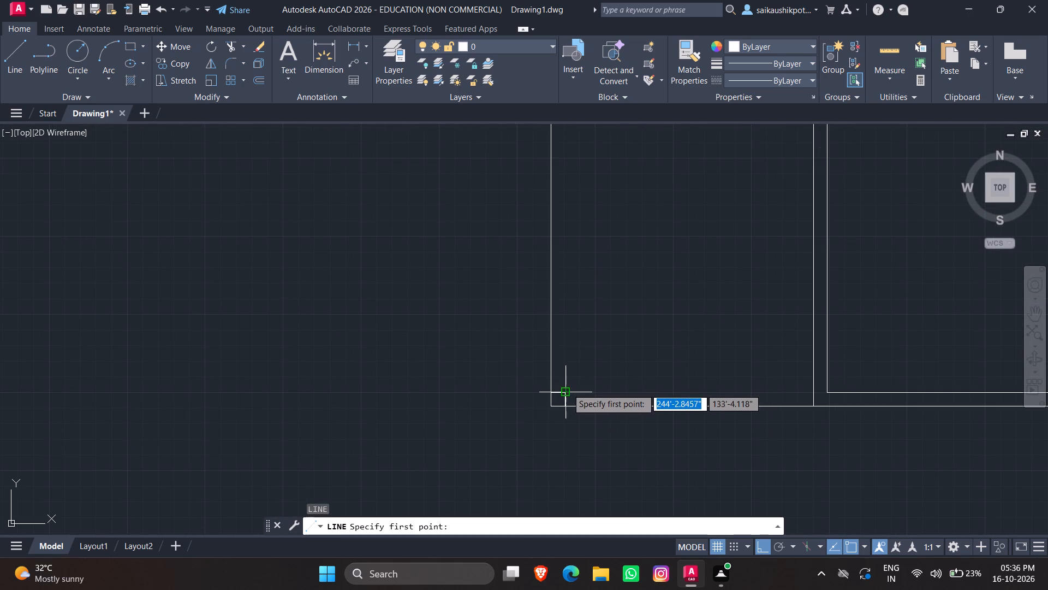
pyautogui.click(567, 388)
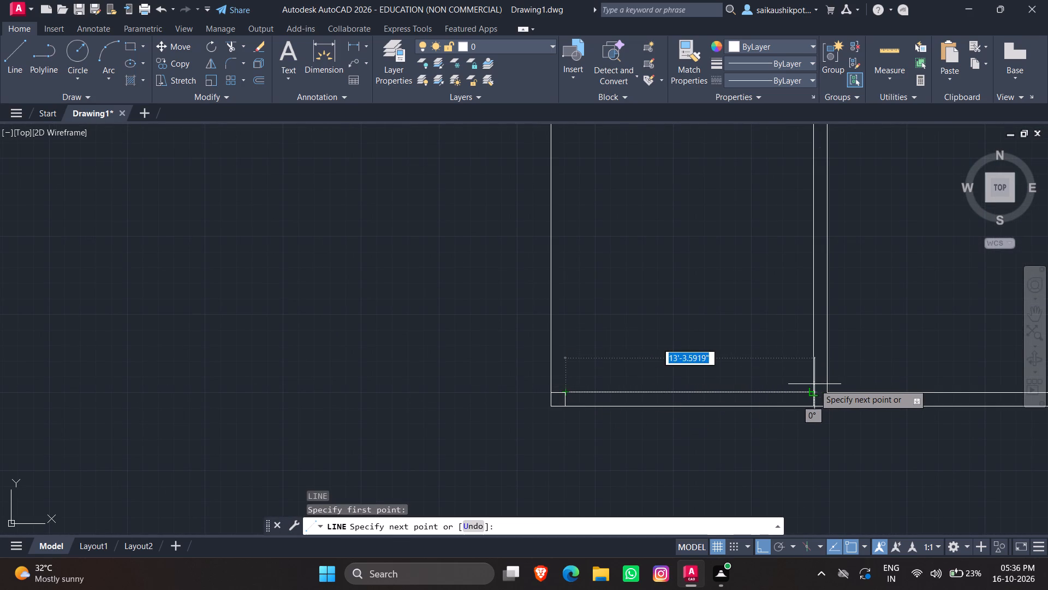
pyautogui.click(814, 384)
pyautogui.press('Escape')
# Draw connected lines from the bottom-left square's inner corner up to the top-left square's, and across to the adjoining room's outer left wall line.
pyautogui.press('space')
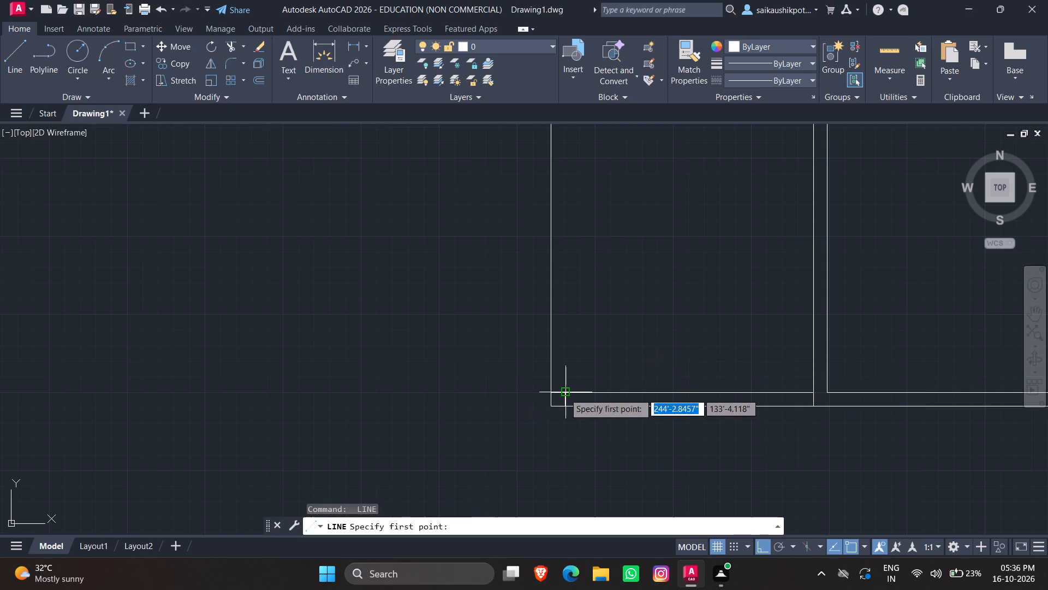
pyautogui.click(564, 393)
pyautogui.scroll(-3, 568, 364)
pyautogui.scroll(3, 573, 299)
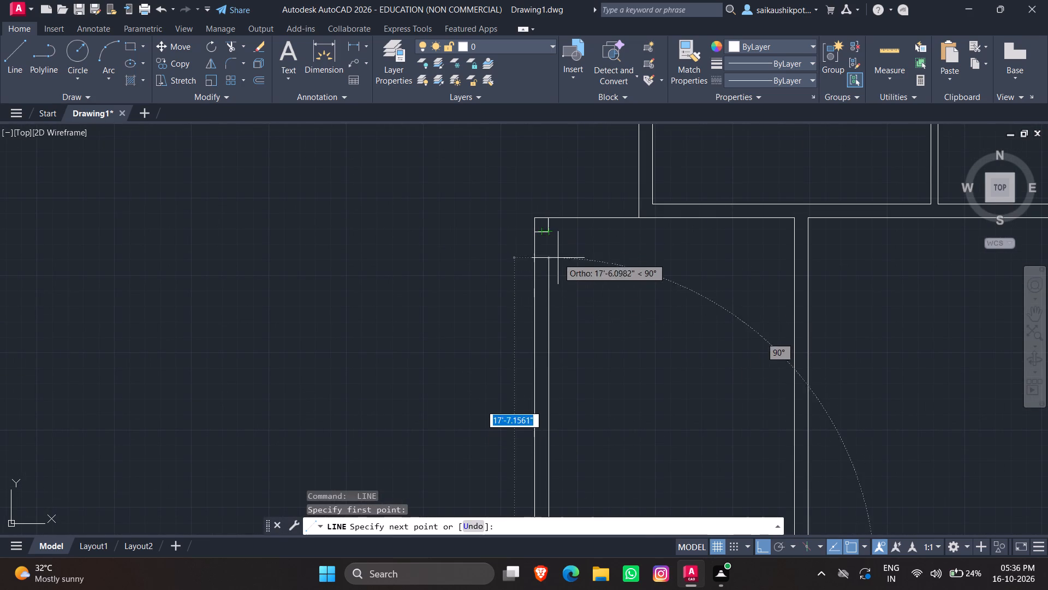
pyautogui.click(550, 233)
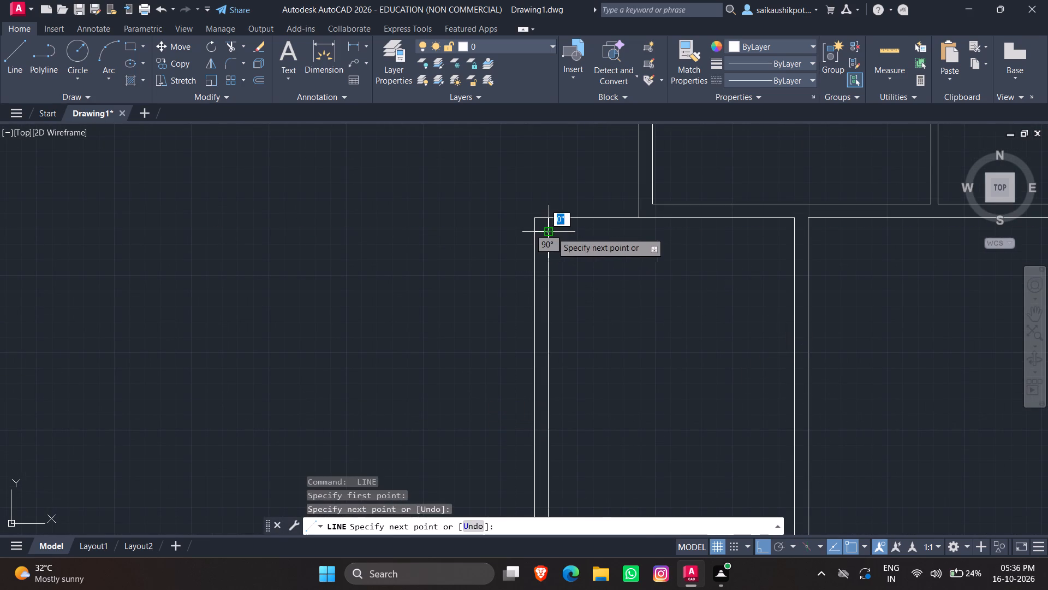
pyautogui.click(794, 231)
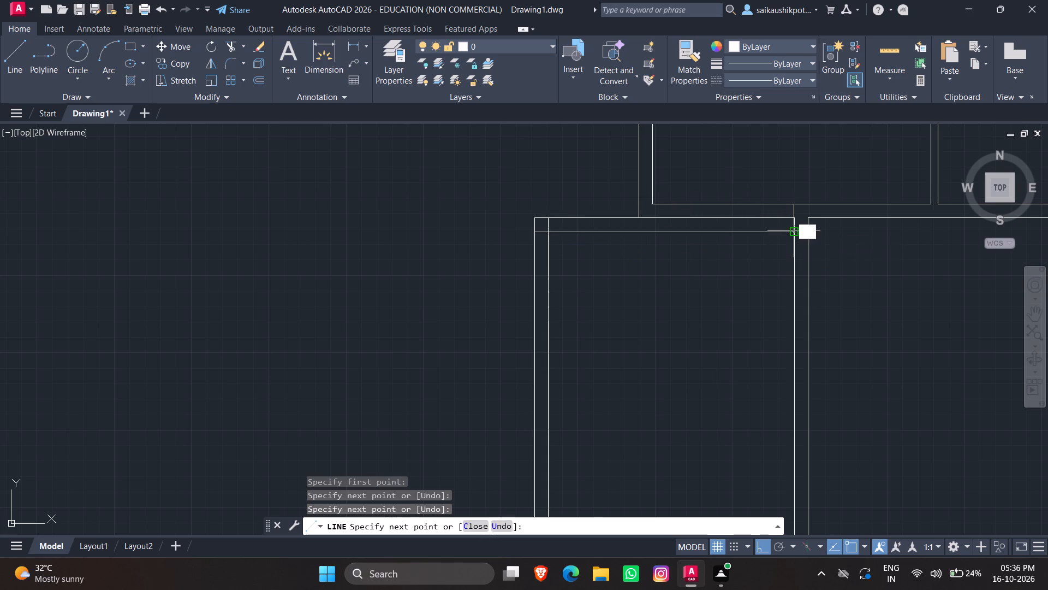
pyautogui.press('Escape')
pyautogui.press('Escape')
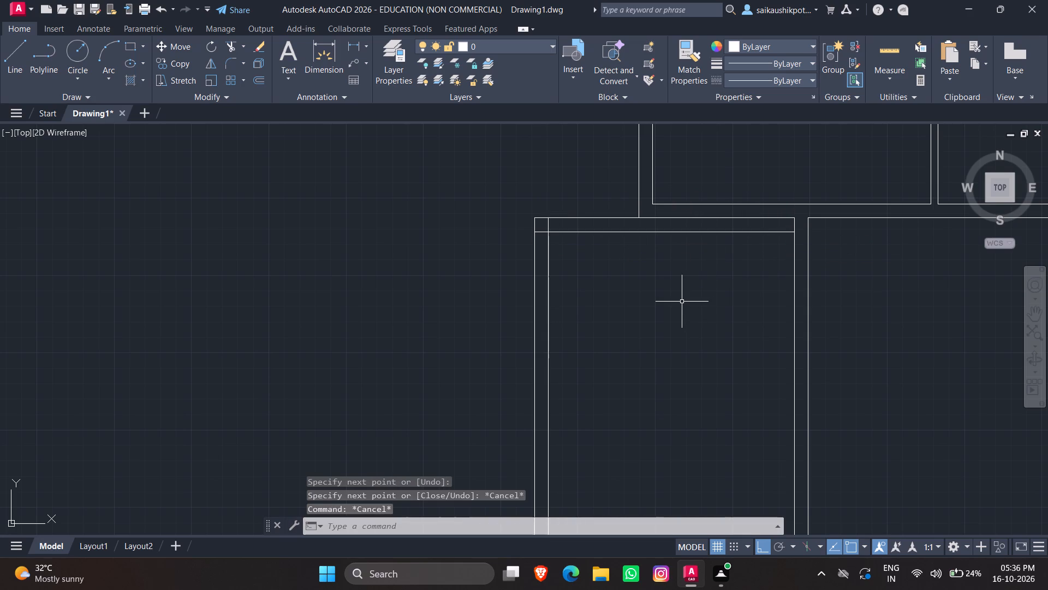
# Assign the ACAD_ISO02W100 linetype to the extension's inner top, left and bottom lines.
pyautogui.click(638, 231)
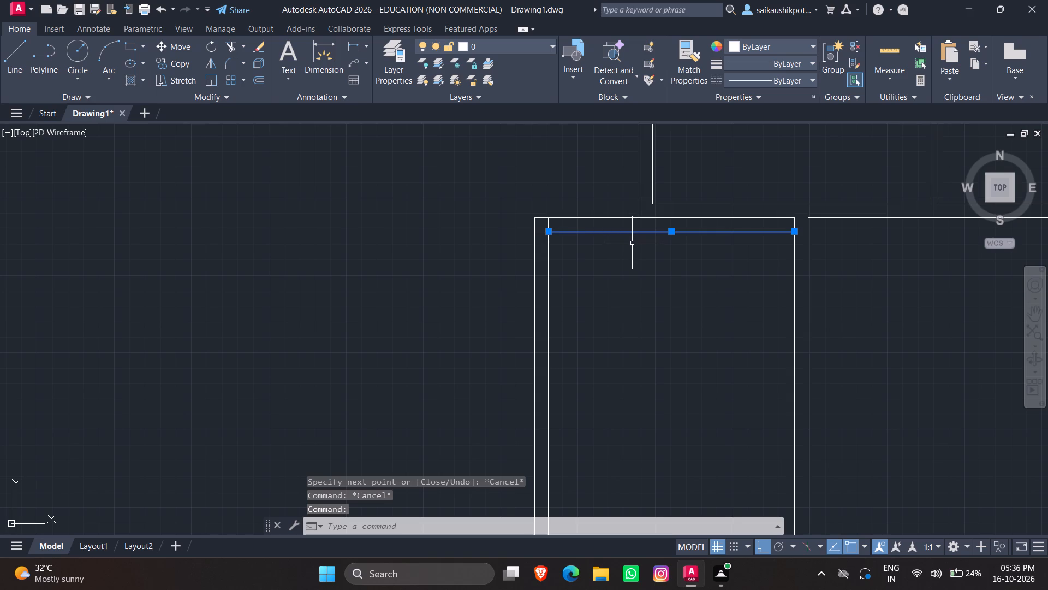
pyautogui.click(549, 296)
pyautogui.scroll(-1, 595, 288)
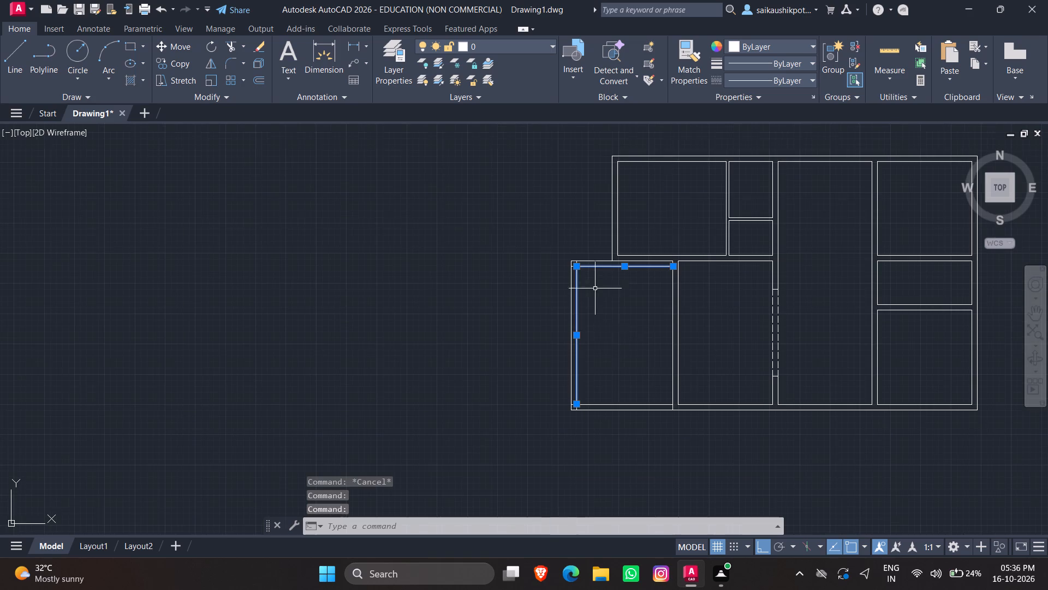
pyautogui.scroll(-1, 595, 288)
pyautogui.click(610, 404)
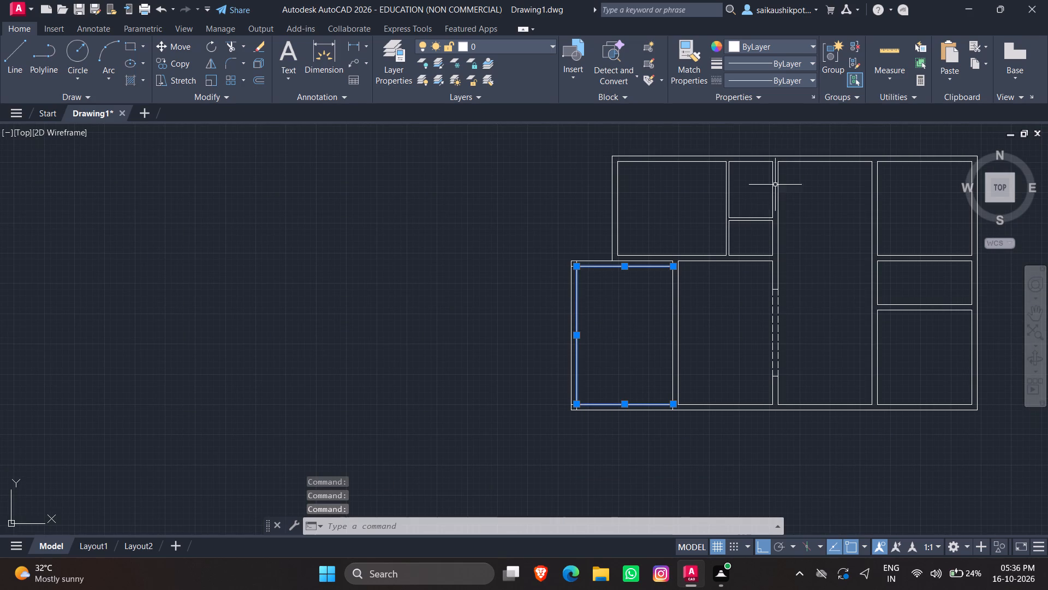
pyautogui.click(769, 83)
pyautogui.click(767, 128)
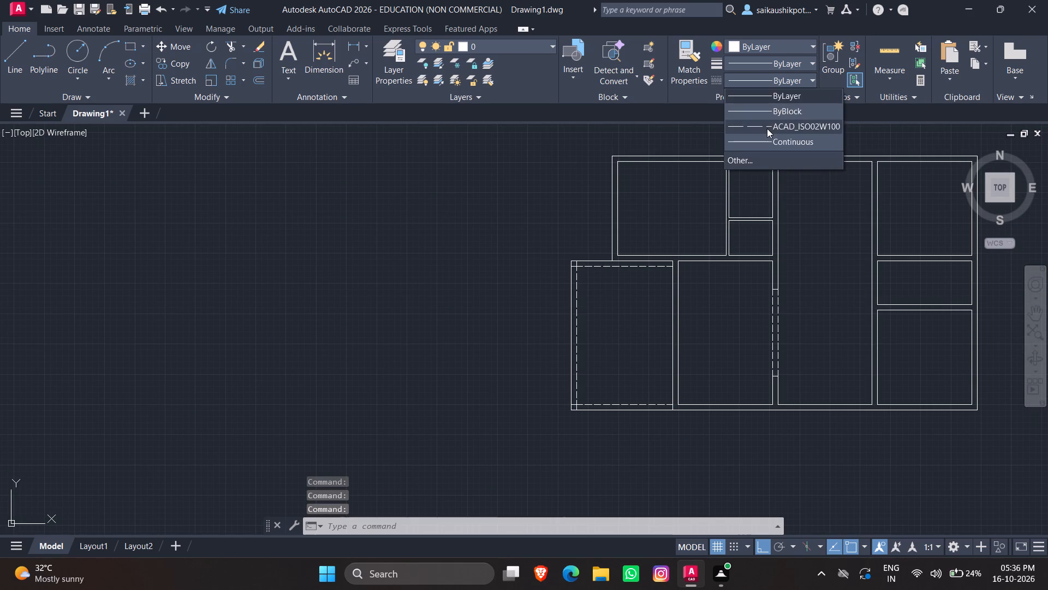
pyautogui.press('Escape')
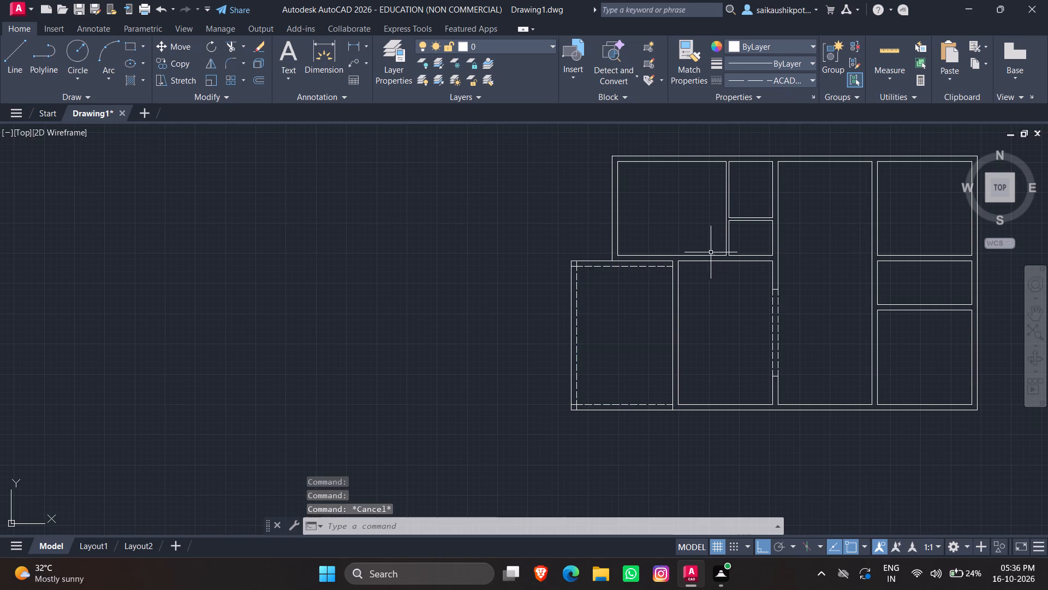
pyautogui.press('Escape')
pyautogui.scroll(3, 634, 399)
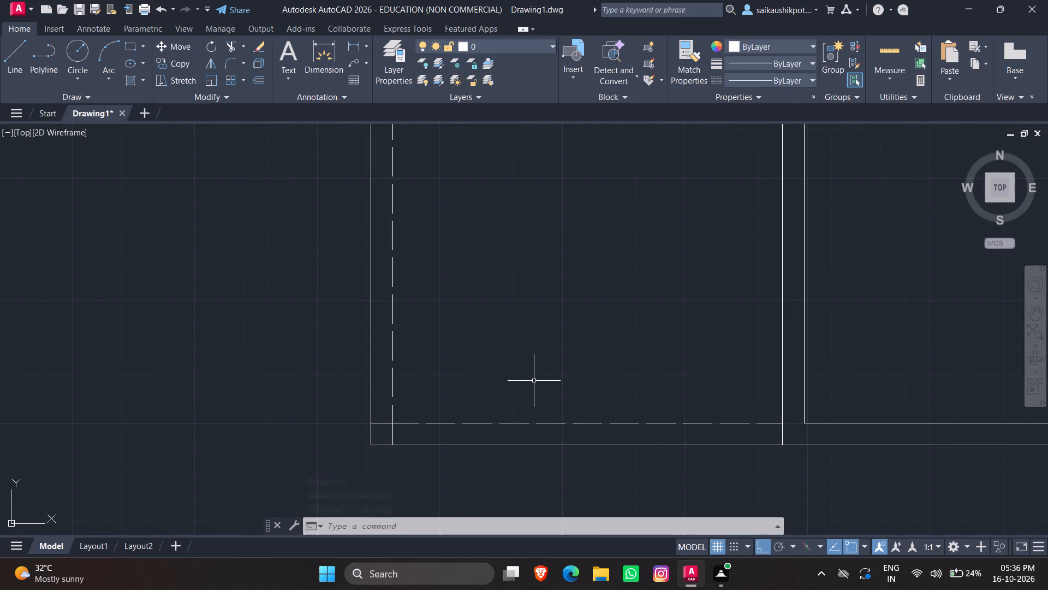
pyautogui.scroll(-3, 510, 341)
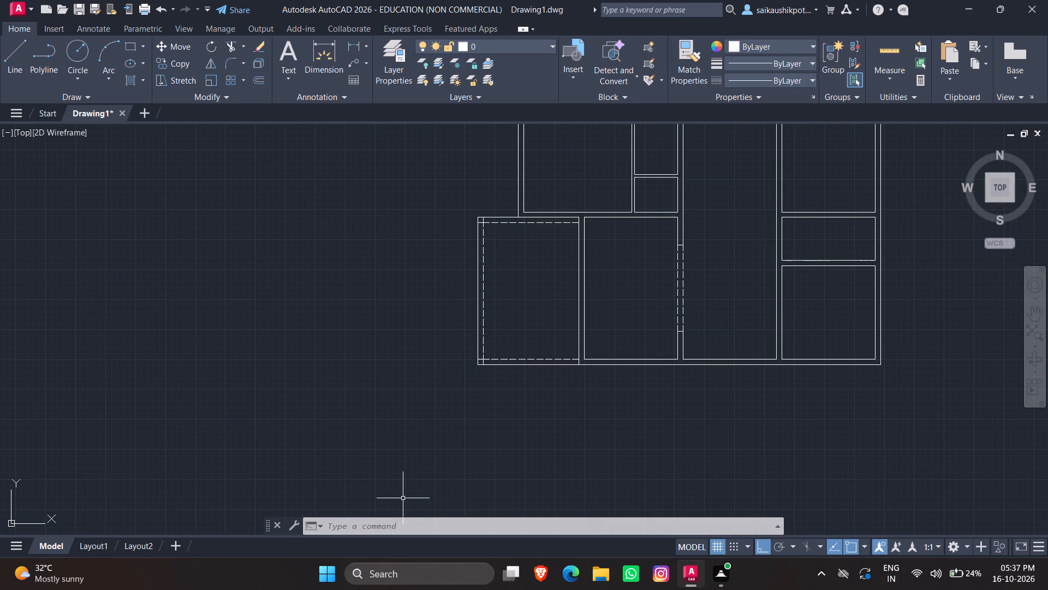
# Draw connected lines below the extension: 2' down from its bottom wall's room-side end, 14' across, and back up to its outer corner.
pyautogui.scroll(2, 569, 381)
pyautogui.press('Escape')
pyautogui.scroll(1, 571, 383)
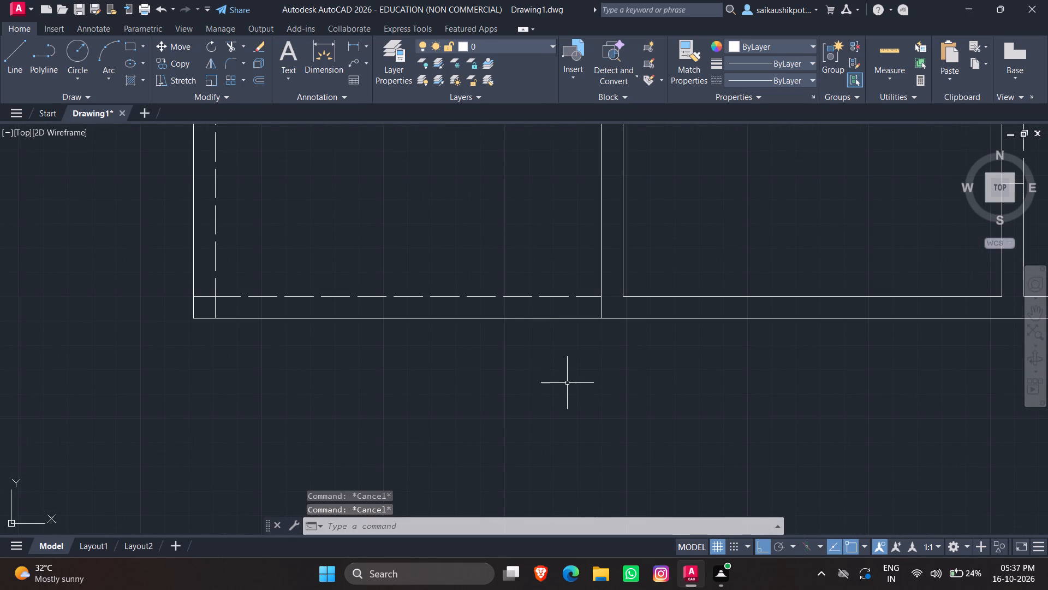
pyautogui.press('l')
pyautogui.press('Return')
pyautogui.moveTo(603, 316); pyautogui.dragTo(598, 346)
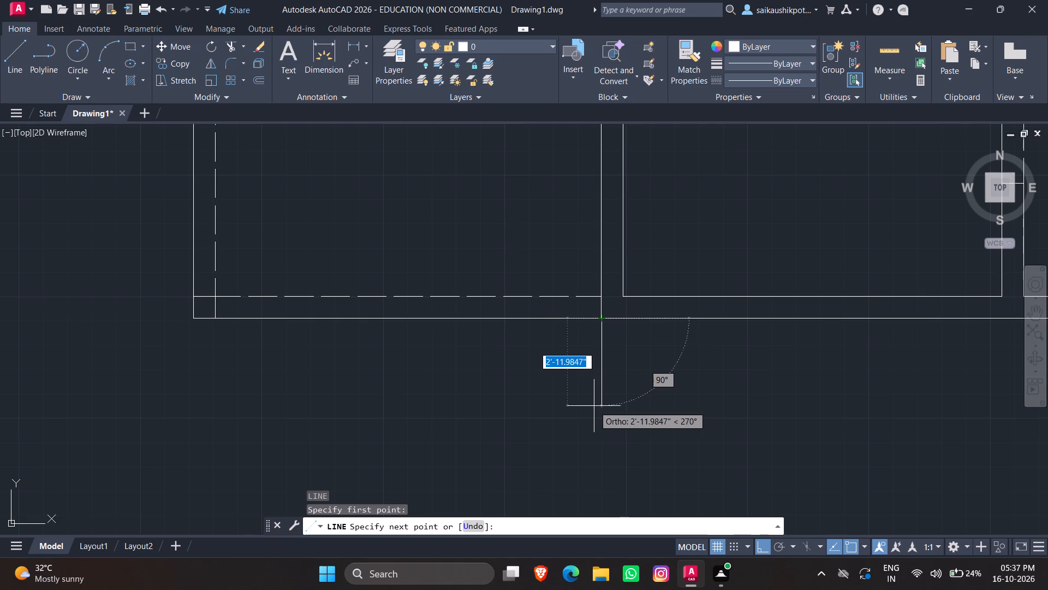
pyautogui.write("2'")
pyautogui.press('Return')
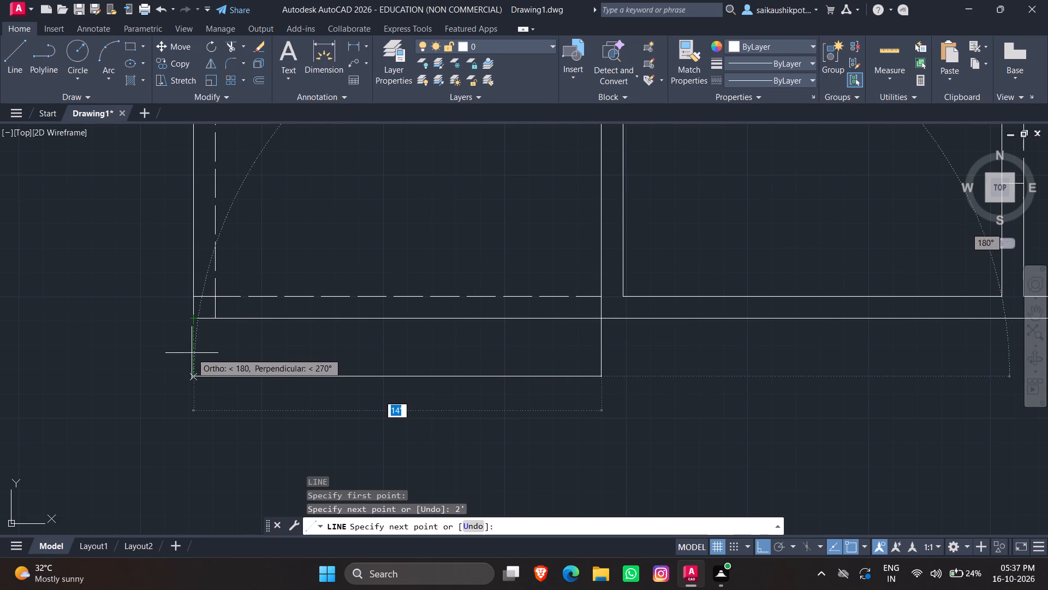
pyautogui.click(194, 375)
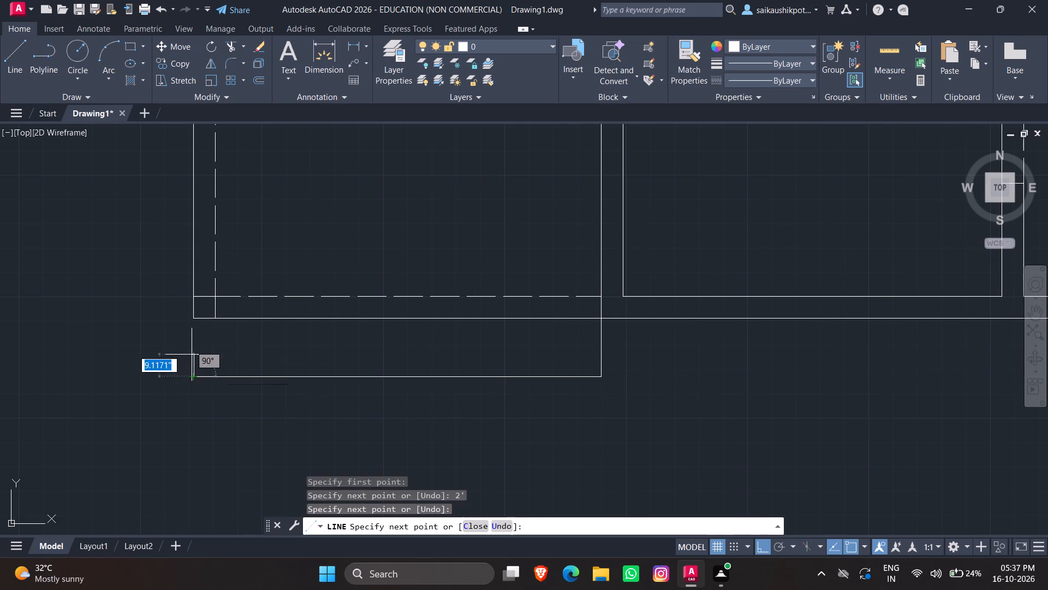
pyautogui.click(191, 317)
pyautogui.press('Escape')
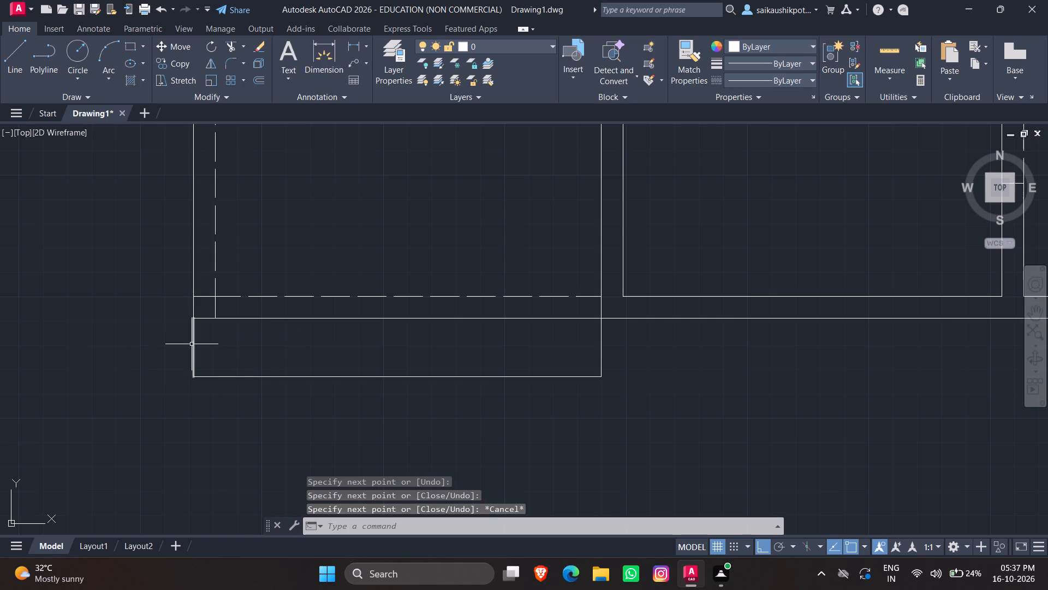
# Offset the bottom line of the new strip below the extension 1' upward into the strip.
pyautogui.press('o')
pyautogui.press('Return')
pyautogui.press('1')
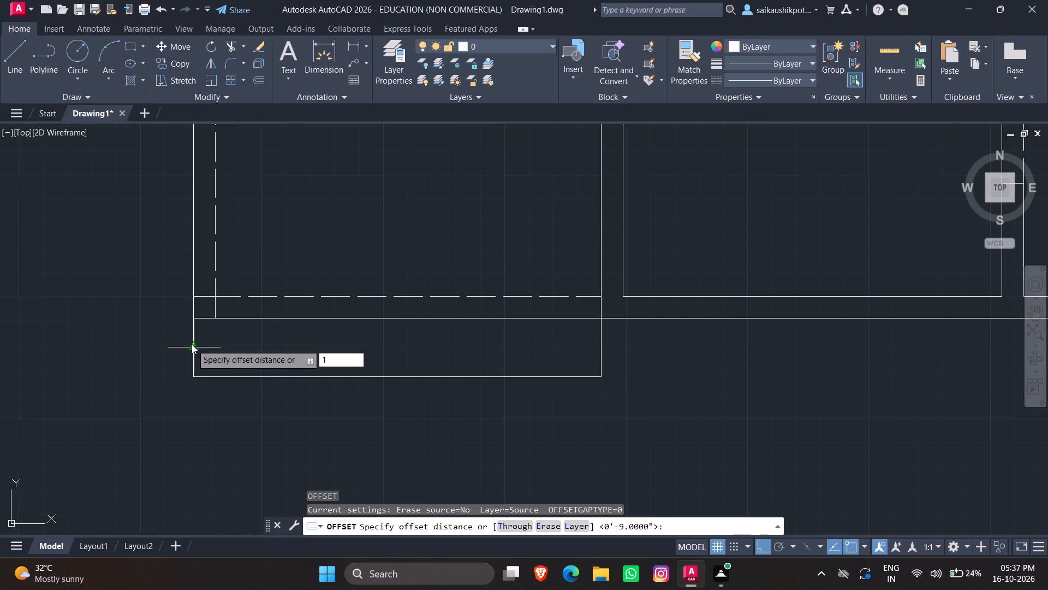
pyautogui.press("'")
pyautogui.press('Return')
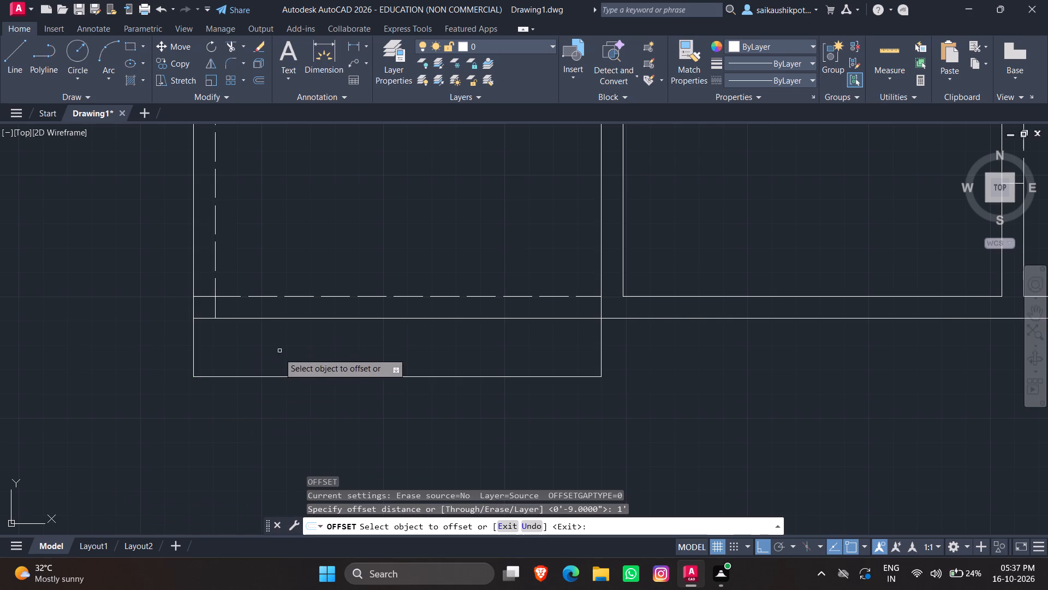
pyautogui.click(286, 377)
pyautogui.click(299, 341)
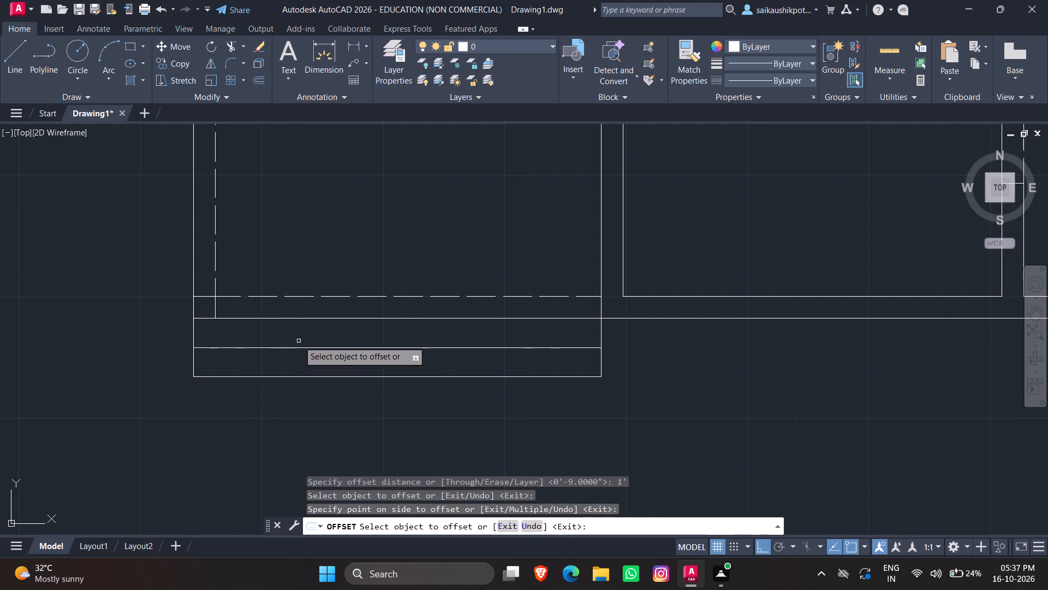
pyautogui.scroll(-2, 427, 382)
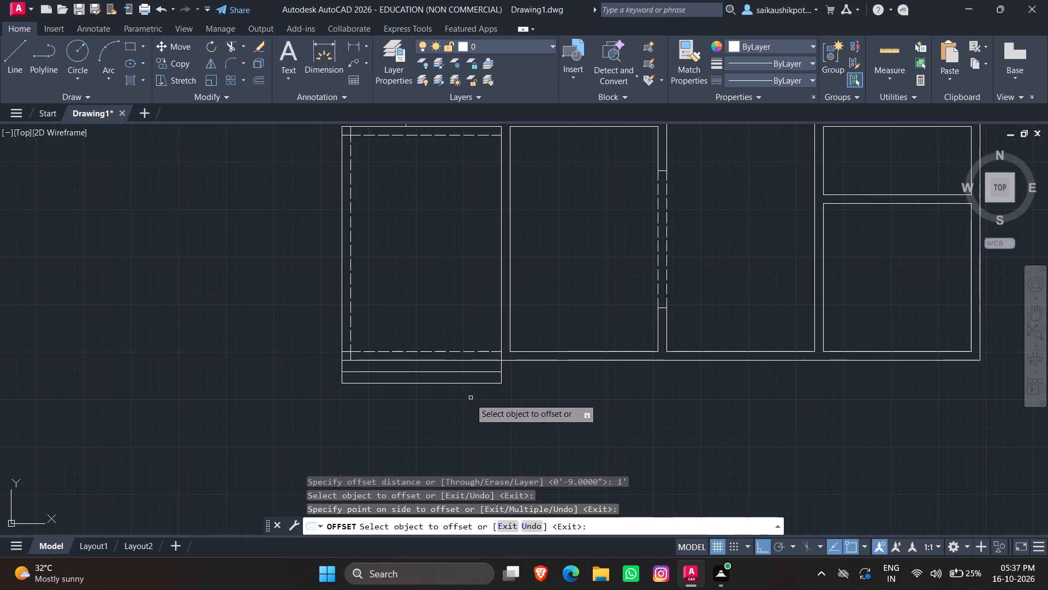
pyautogui.press('Escape')
# Offset the extension's outer left wall line 2' outward to the left.
pyautogui.scroll(-2, 484, 413)
pyautogui.scroll(1, 341, 376)
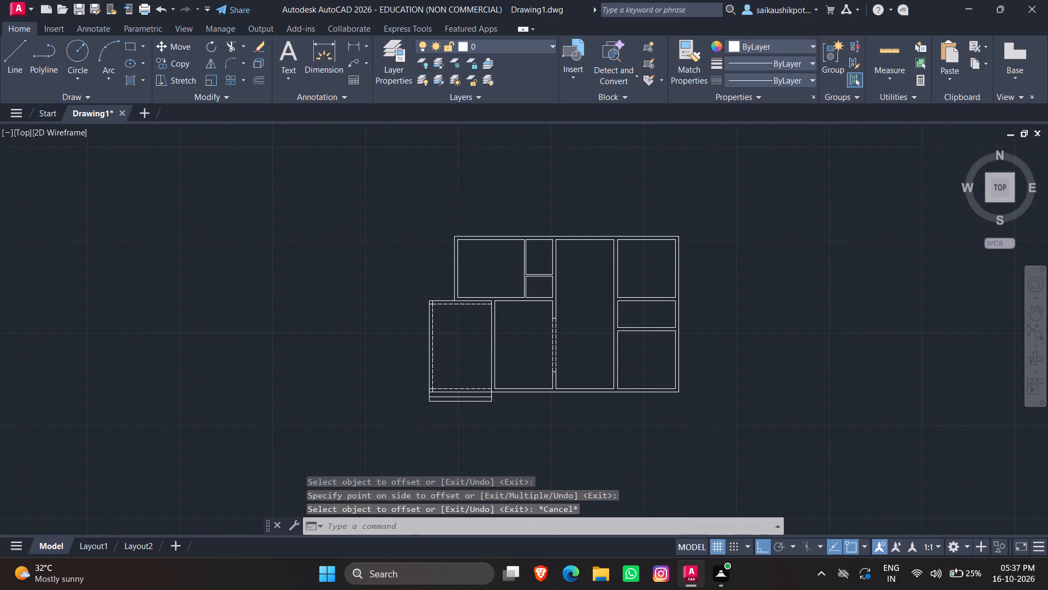
pyautogui.press('Escape')
pyautogui.press('Escape')
pyautogui.press('Escape')
pyautogui.press('Escape')
pyautogui.press('Escape')
pyautogui.press('o')
pyautogui.press('Return')
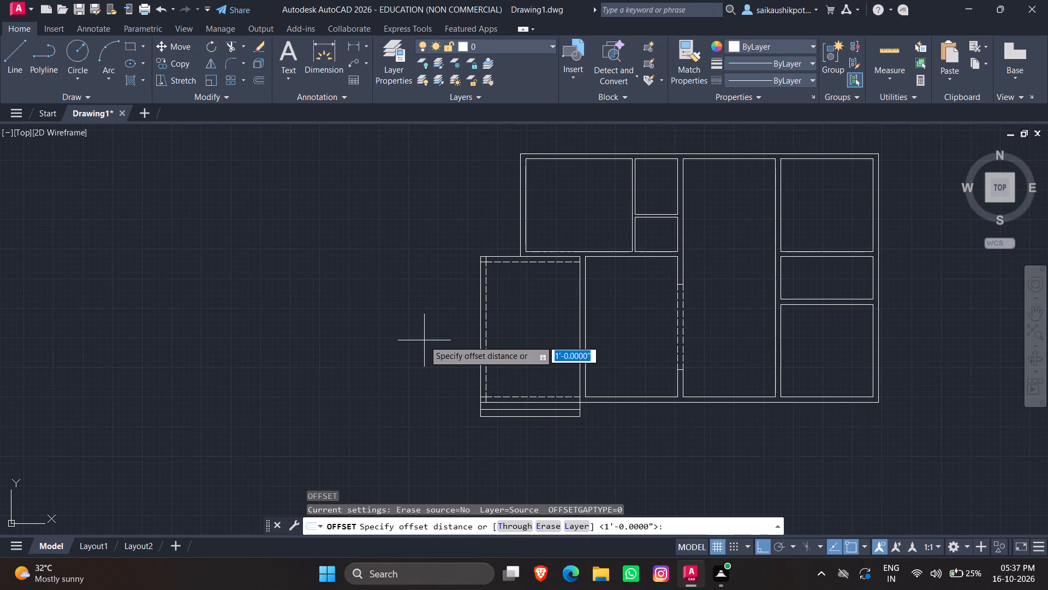
pyautogui.write("2'")
pyautogui.press('Return')
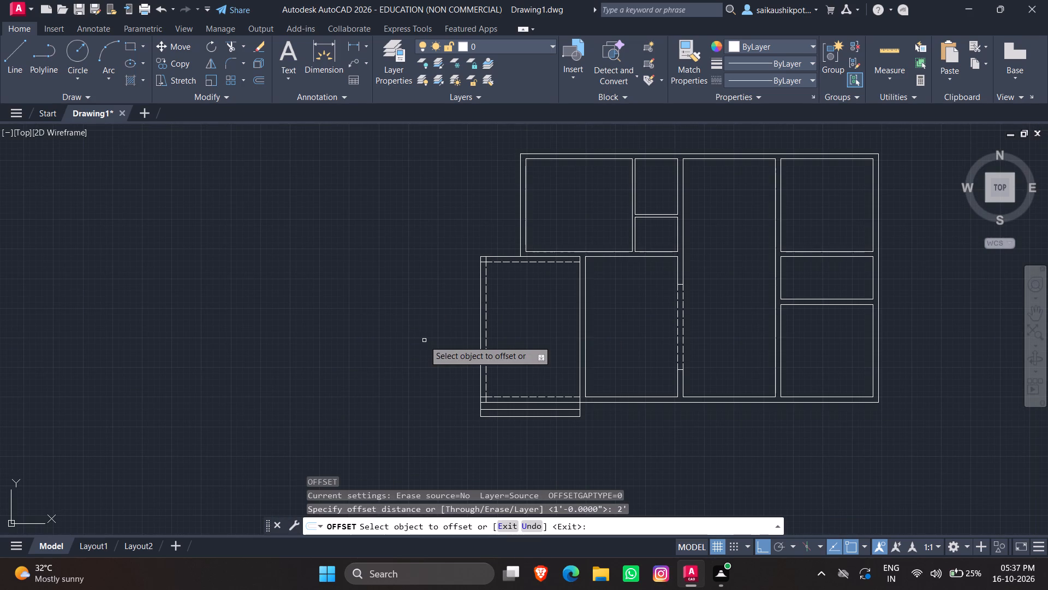
pyautogui.scroll(1, 487, 321)
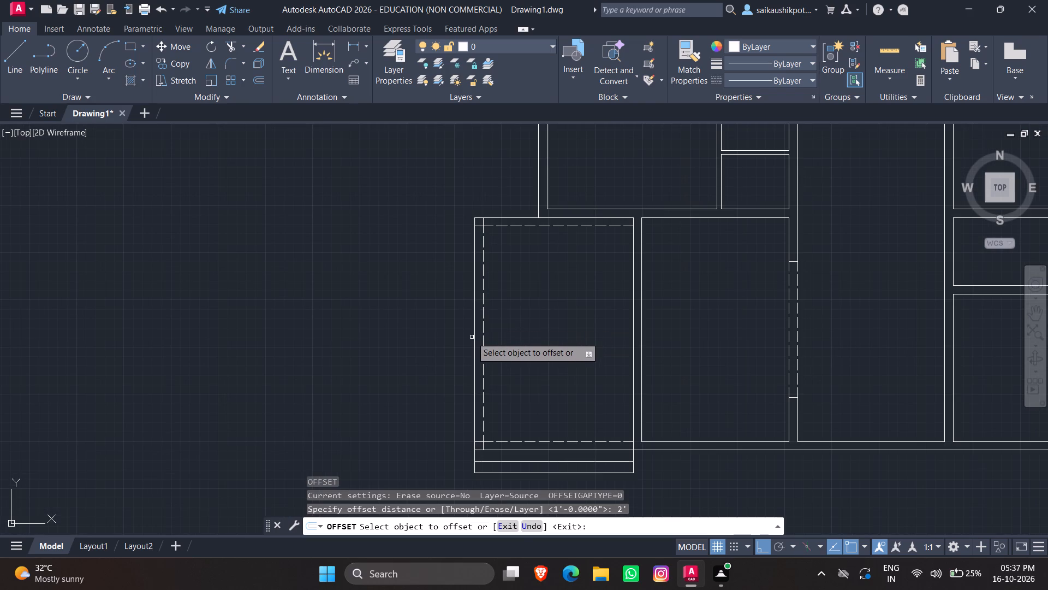
pyautogui.click(474, 340)
pyautogui.click(435, 348)
pyautogui.press('Escape')
pyautogui.press('Escape')
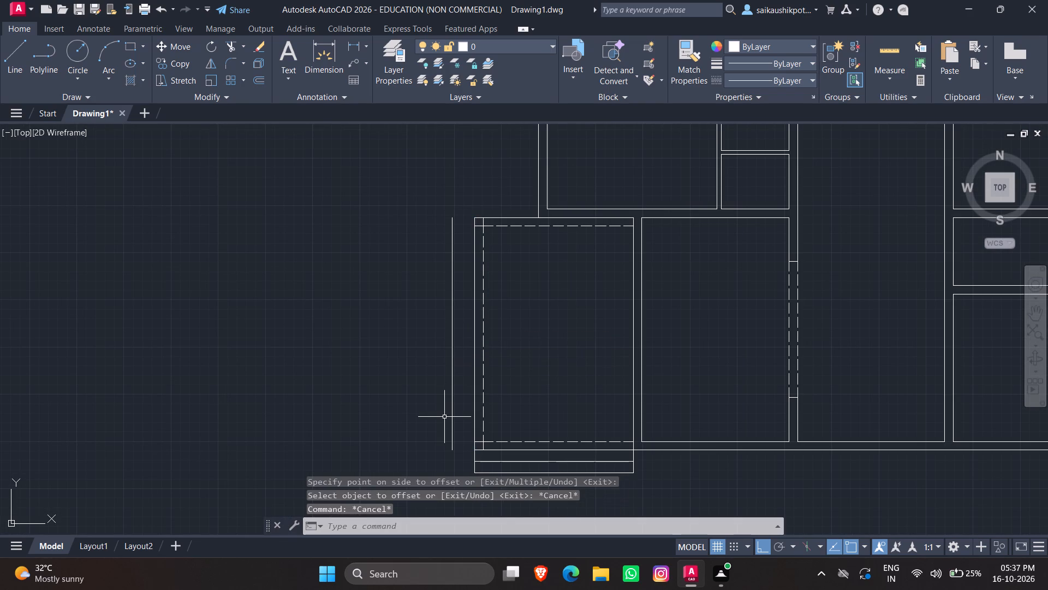
# Draw a 2' horizontal line joining the offset line's bottom end to the extension's bottom-left outer corner.
pyautogui.press('l')
pyautogui.press('Return')
pyautogui.scroll(2, 454, 474)
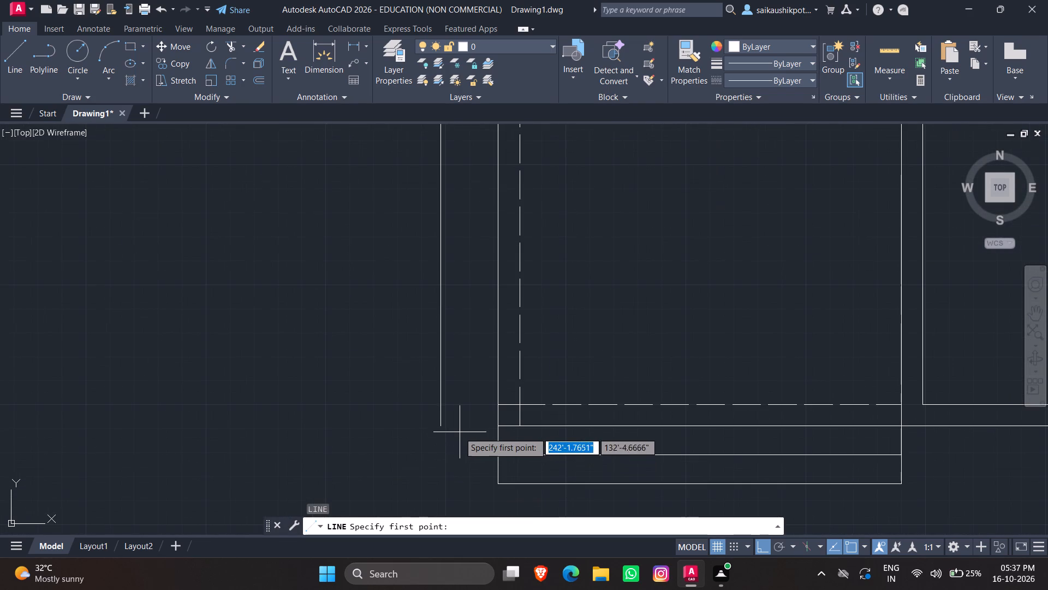
pyautogui.click(445, 429)
pyautogui.click(501, 428)
pyautogui.press('Escape')
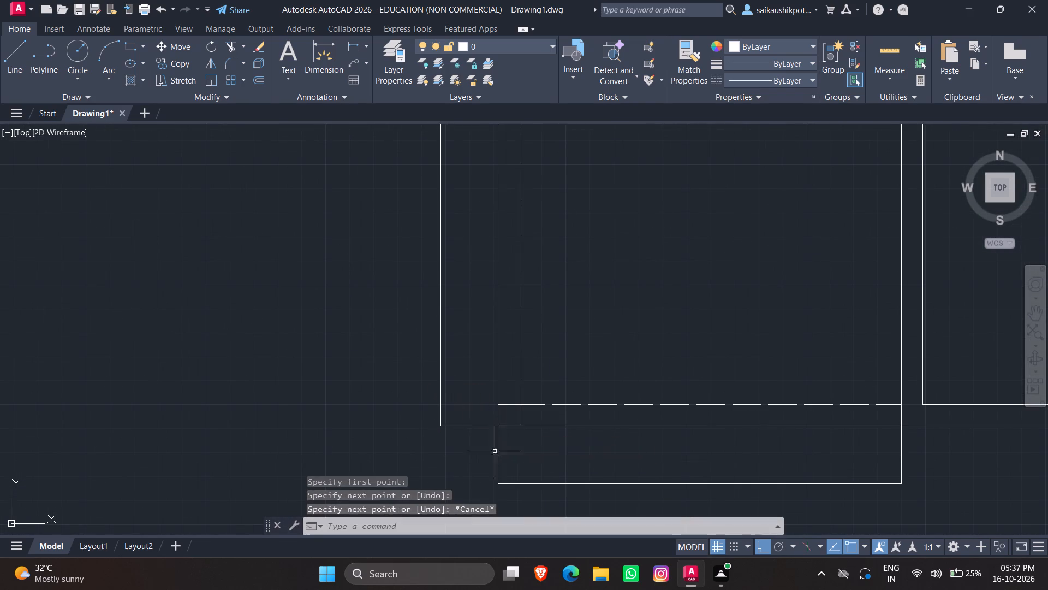
# Draw a 2' horizontal line joining the offset line's top end to the extension's top-left outer corner.
pyautogui.scroll(-1, 485, 465)
pyautogui.press('space')
pyautogui.scroll(-2, 463, 442)
pyautogui.scroll(4, 475, 286)
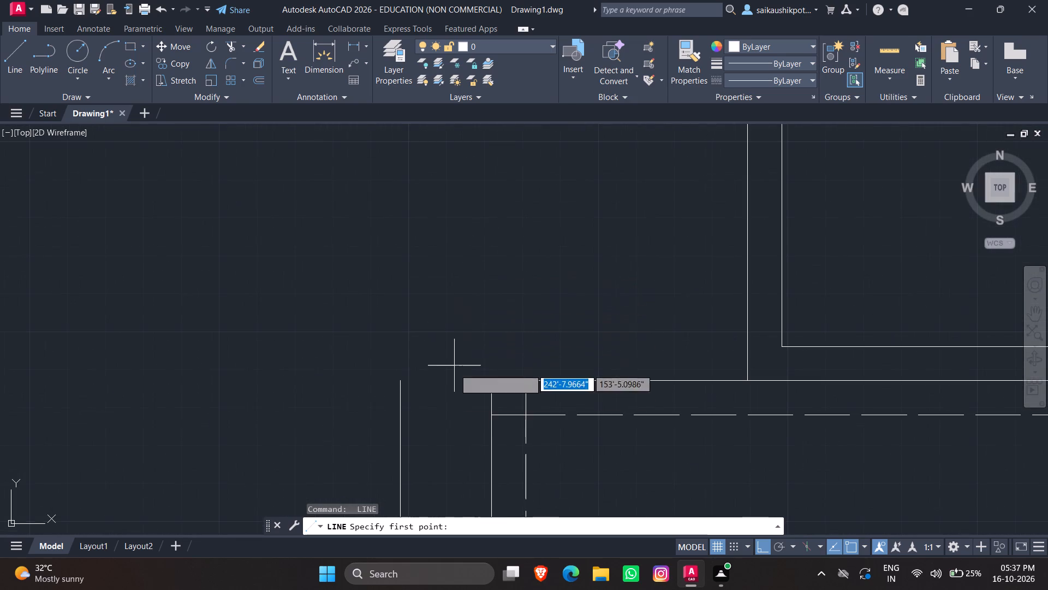
pyautogui.click(400, 382)
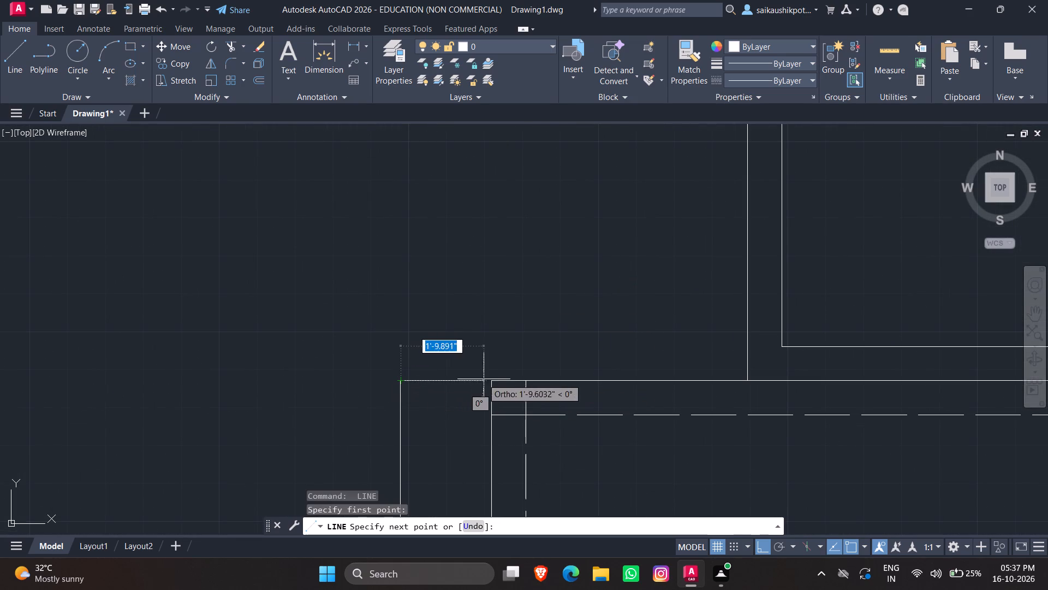
pyautogui.click(495, 383)
pyautogui.press('Escape')
pyautogui.press('Escape')
pyautogui.scroll(-2, 501, 269)
pyautogui.press('Escape')
pyautogui.press('Escape')
pyautogui.press('Escape')
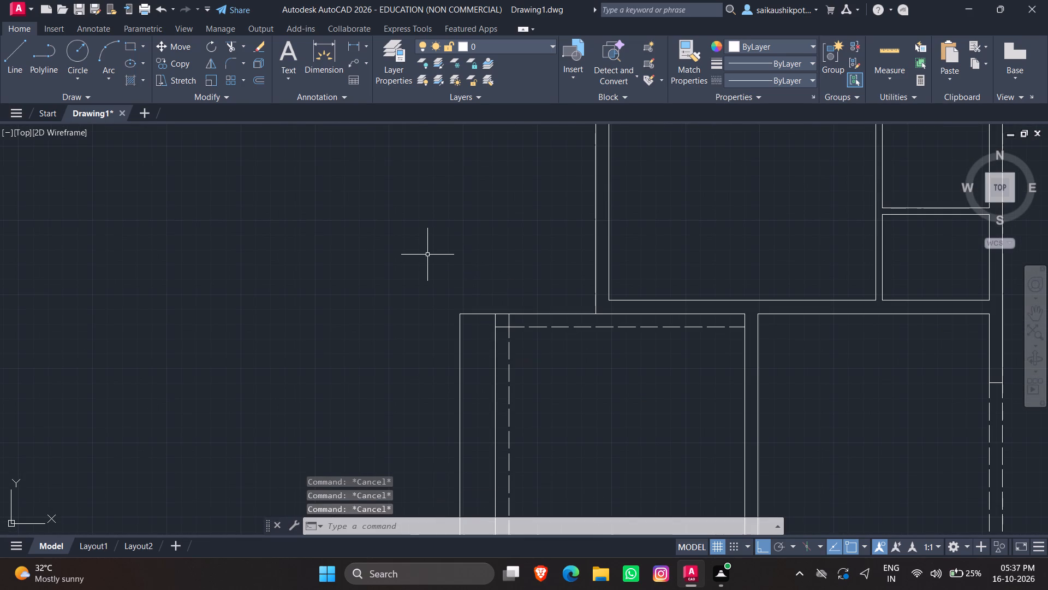
# Offset the extension's outer left wall line 1' to the left, into the new side strip.
pyautogui.press('o')
pyautogui.press('Return')
pyautogui.write("1'")
pyautogui.press('Return')
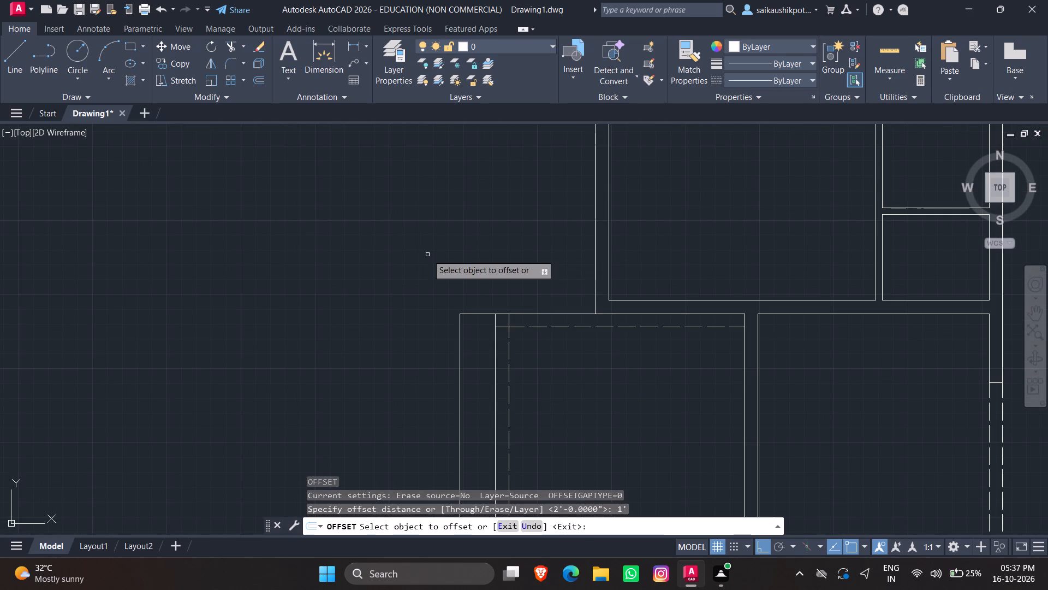
pyautogui.scroll(-4, 437, 241)
pyautogui.scroll(3, 463, 290)
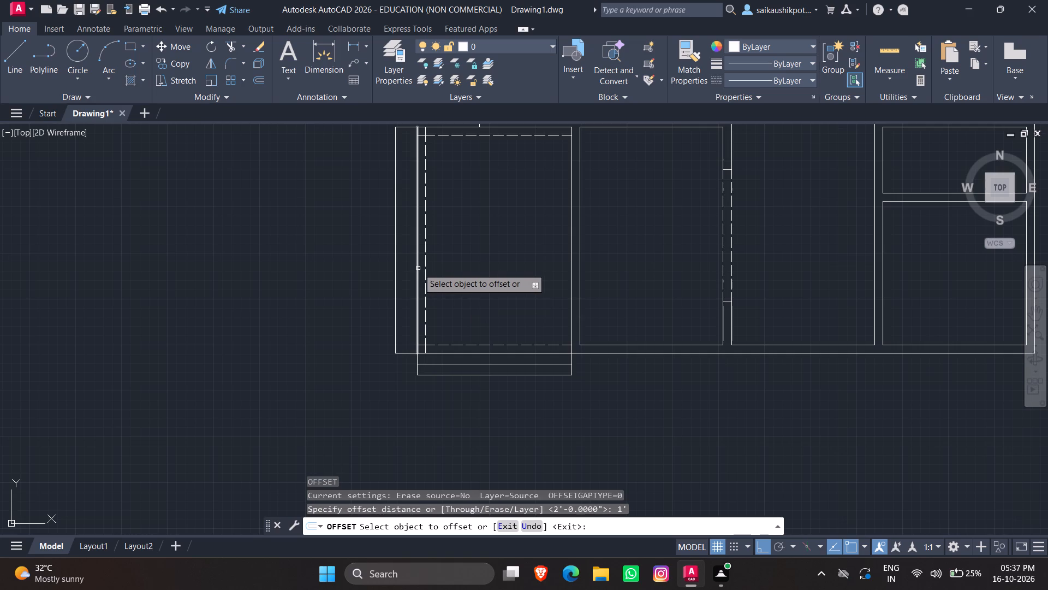
pyautogui.click(418, 268)
pyautogui.click(397, 268)
pyautogui.press('Escape')
pyautogui.scroll(-1, 514, 396)
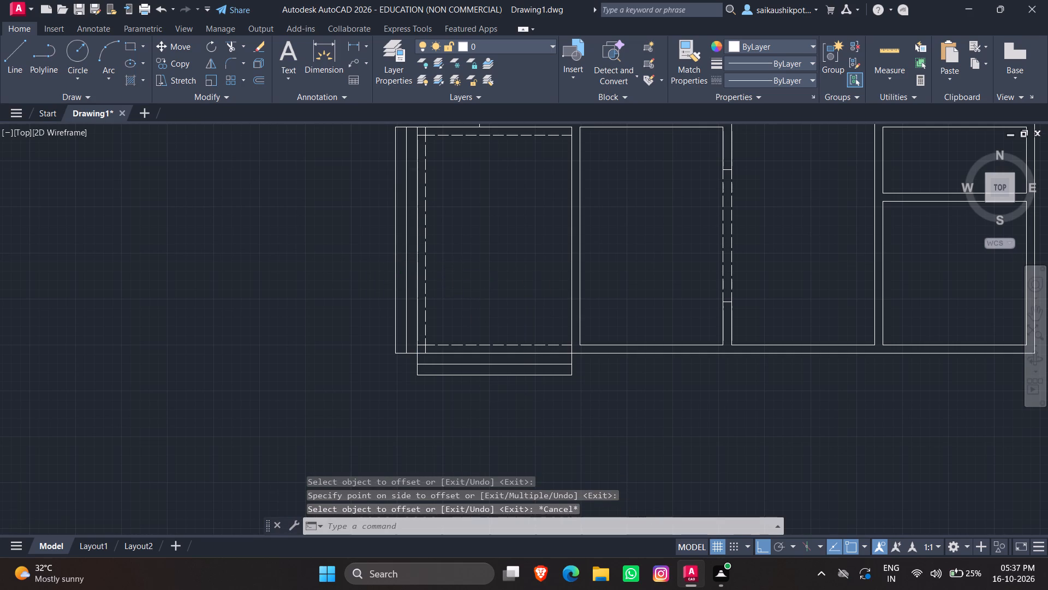
pyautogui.press('Escape')
pyautogui.press('Escape')
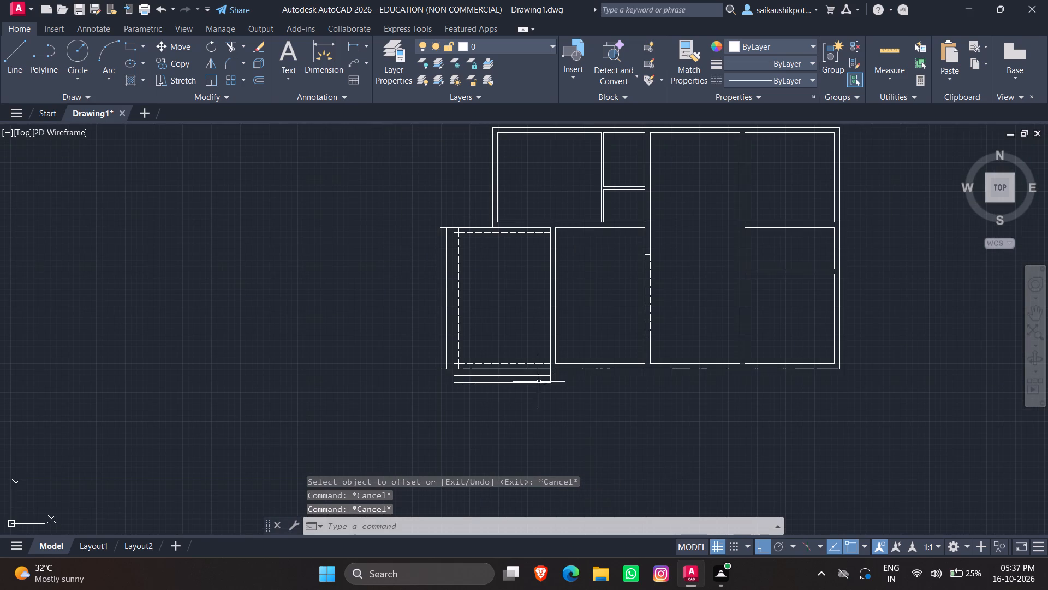
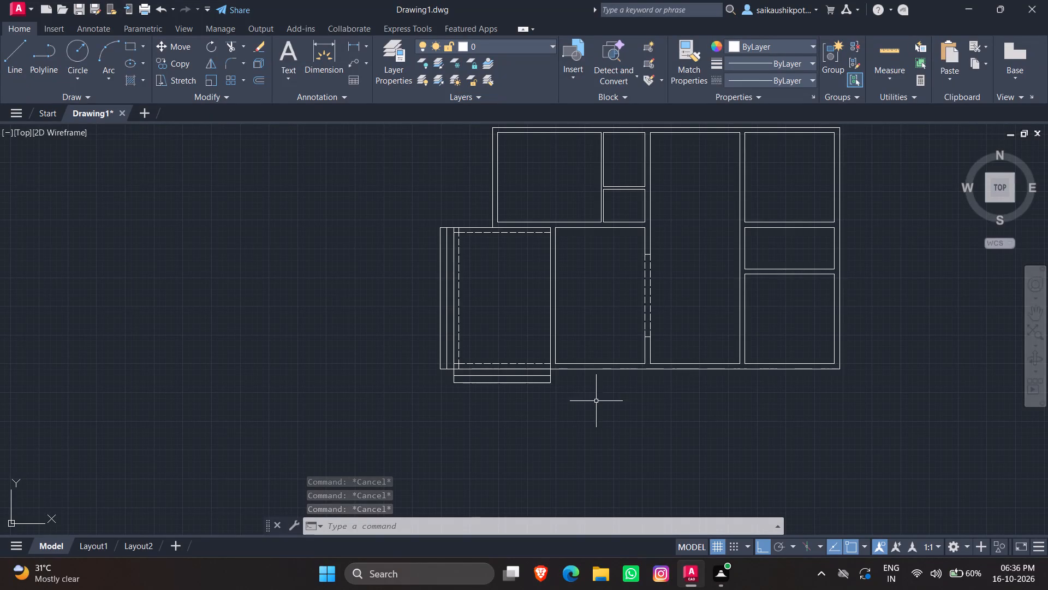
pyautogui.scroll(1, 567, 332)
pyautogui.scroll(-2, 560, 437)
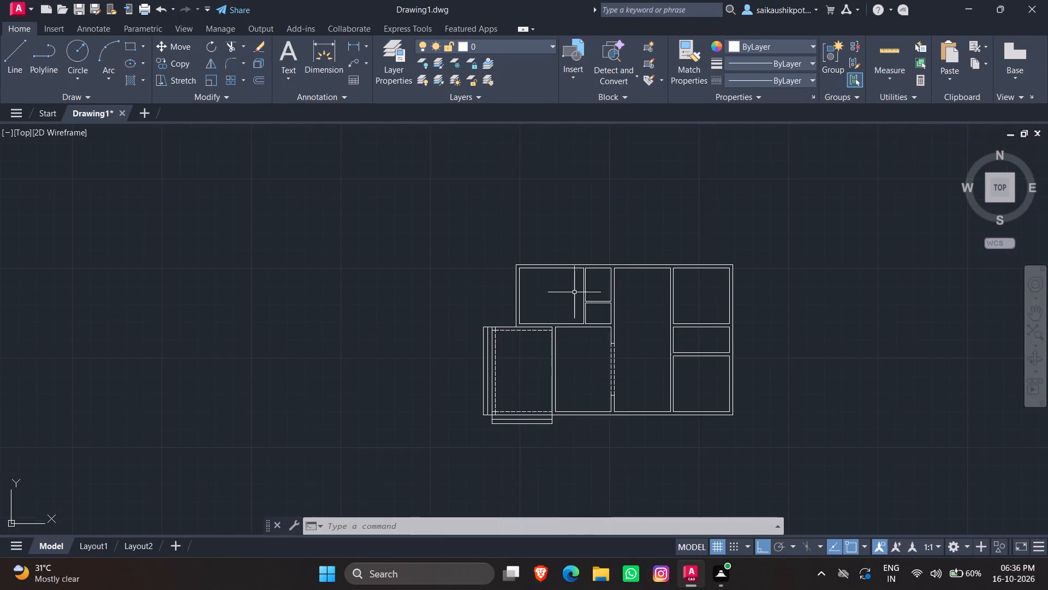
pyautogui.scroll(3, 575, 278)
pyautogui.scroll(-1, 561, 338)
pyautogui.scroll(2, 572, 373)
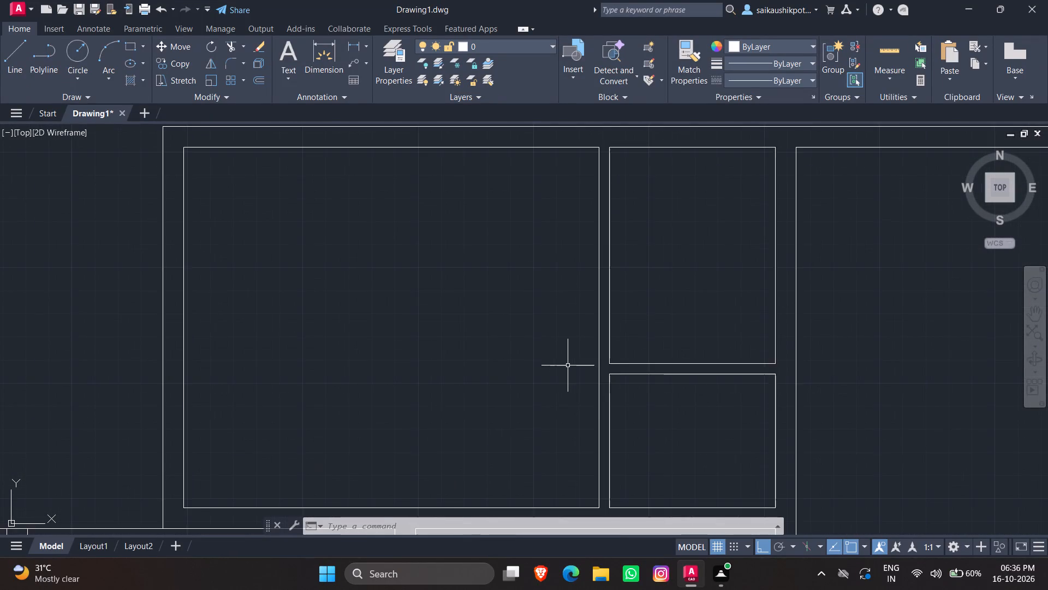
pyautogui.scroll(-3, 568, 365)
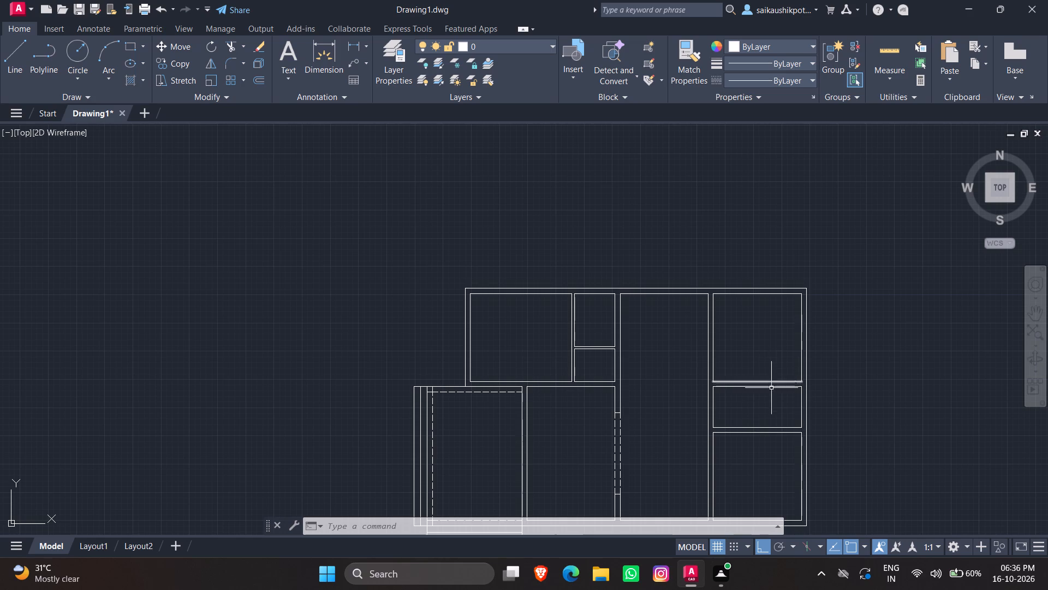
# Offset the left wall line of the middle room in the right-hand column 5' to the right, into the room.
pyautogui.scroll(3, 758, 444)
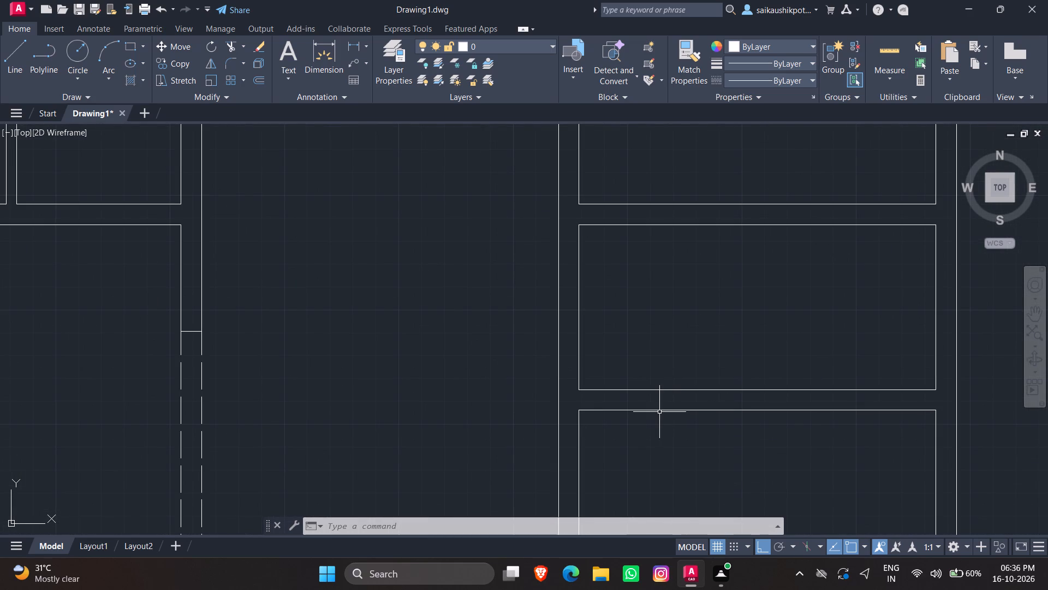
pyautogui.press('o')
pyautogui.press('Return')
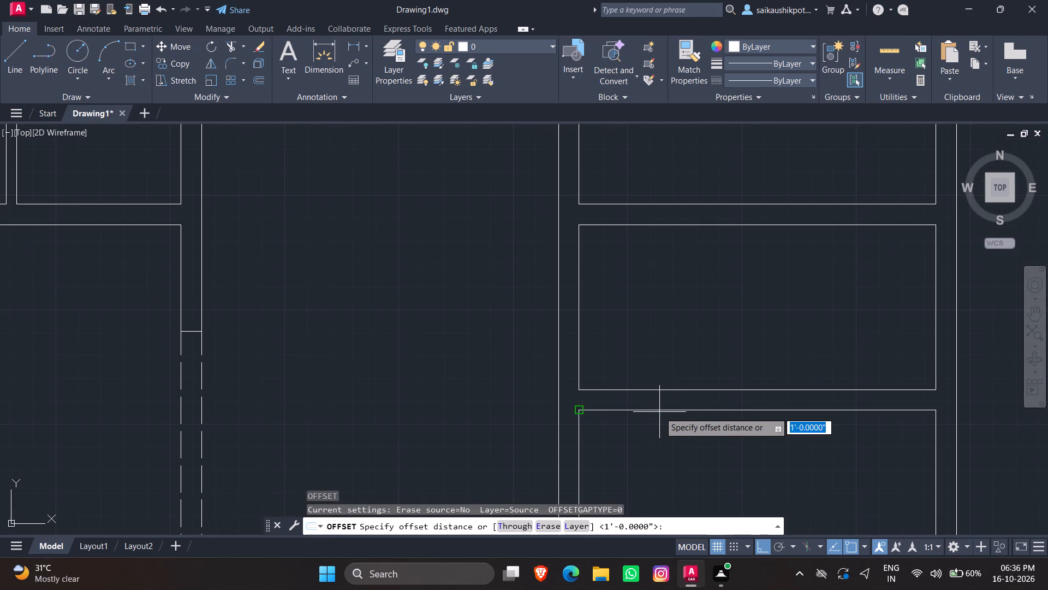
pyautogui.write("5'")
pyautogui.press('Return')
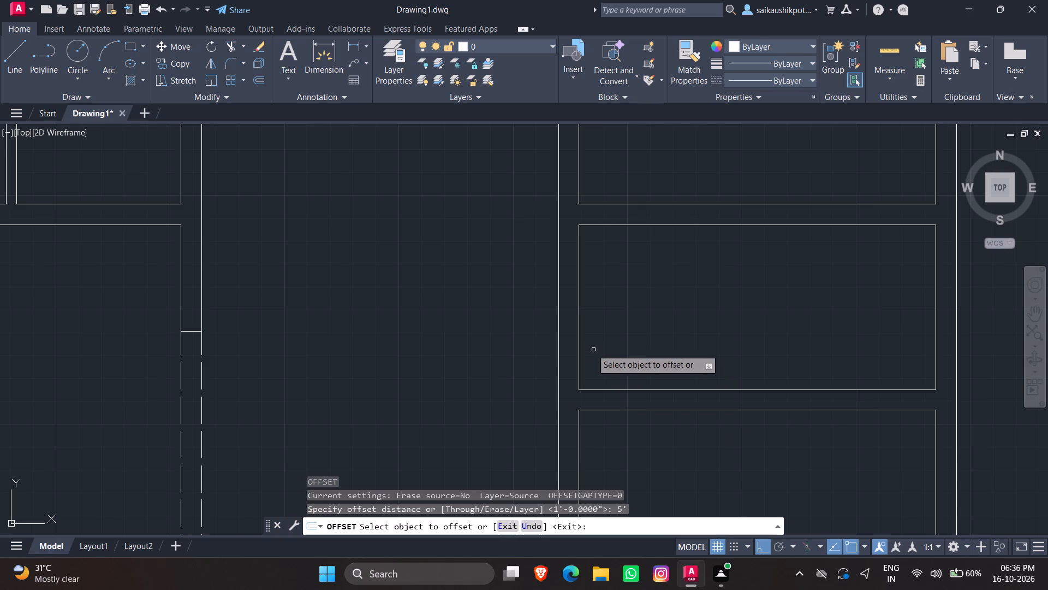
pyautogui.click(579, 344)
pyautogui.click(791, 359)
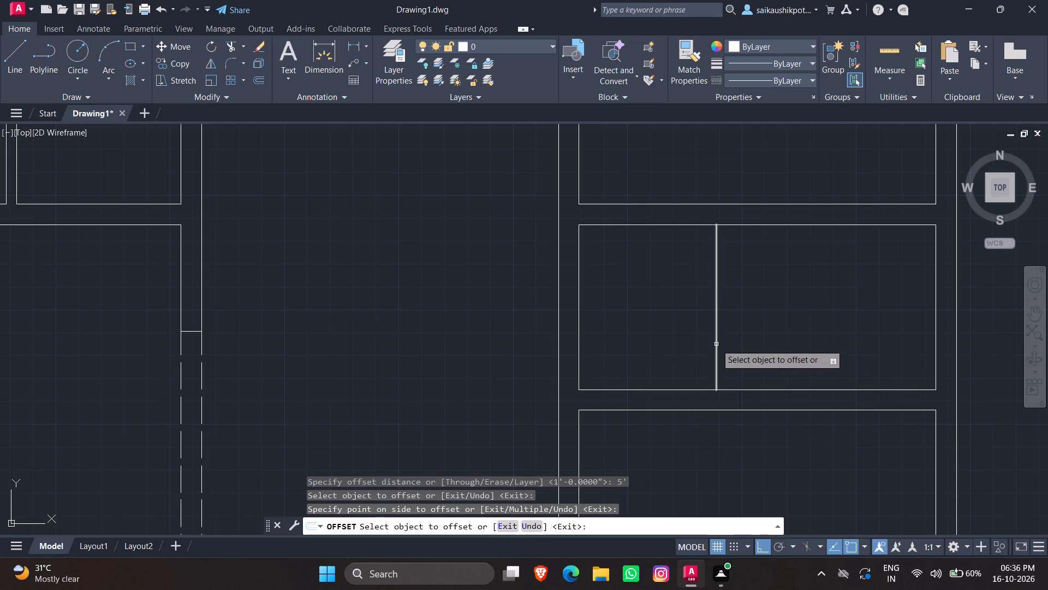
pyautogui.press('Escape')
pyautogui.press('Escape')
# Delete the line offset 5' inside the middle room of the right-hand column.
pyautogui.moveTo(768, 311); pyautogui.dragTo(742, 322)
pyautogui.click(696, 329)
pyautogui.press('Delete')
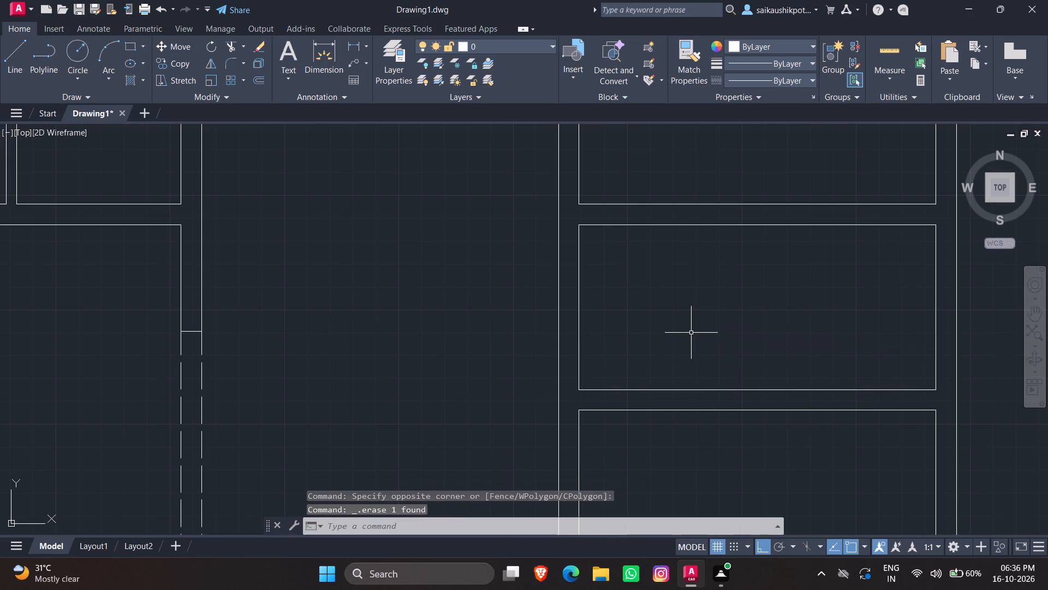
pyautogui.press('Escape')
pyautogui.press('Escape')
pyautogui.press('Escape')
# Offset the left wall line of the right-hand column's middle room 6' to the right, into the room.
pyautogui.press('o')
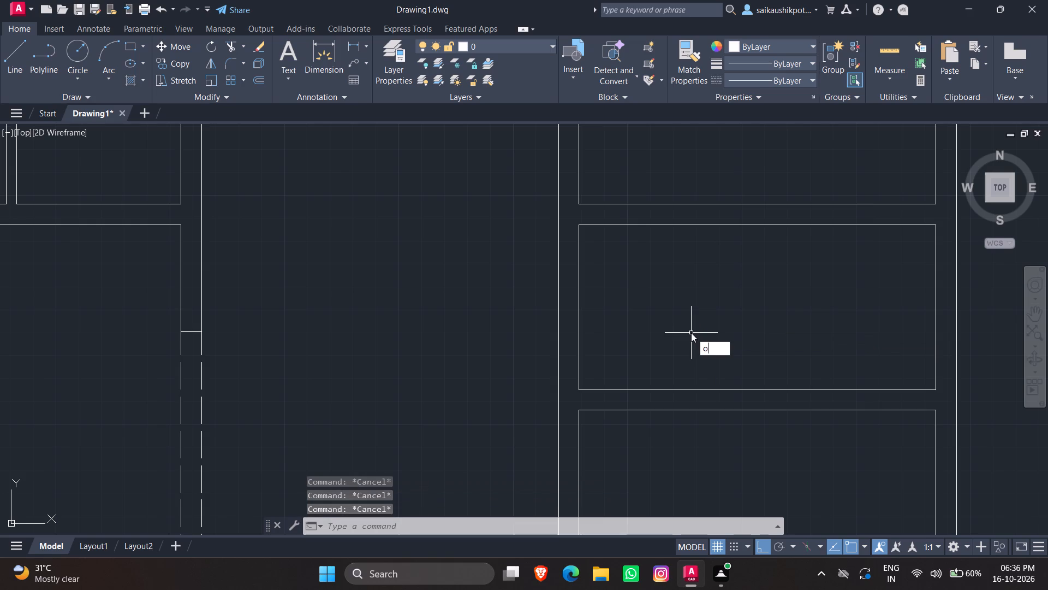
pyautogui.press('Return')
pyautogui.write("6'")
pyautogui.press('Return')
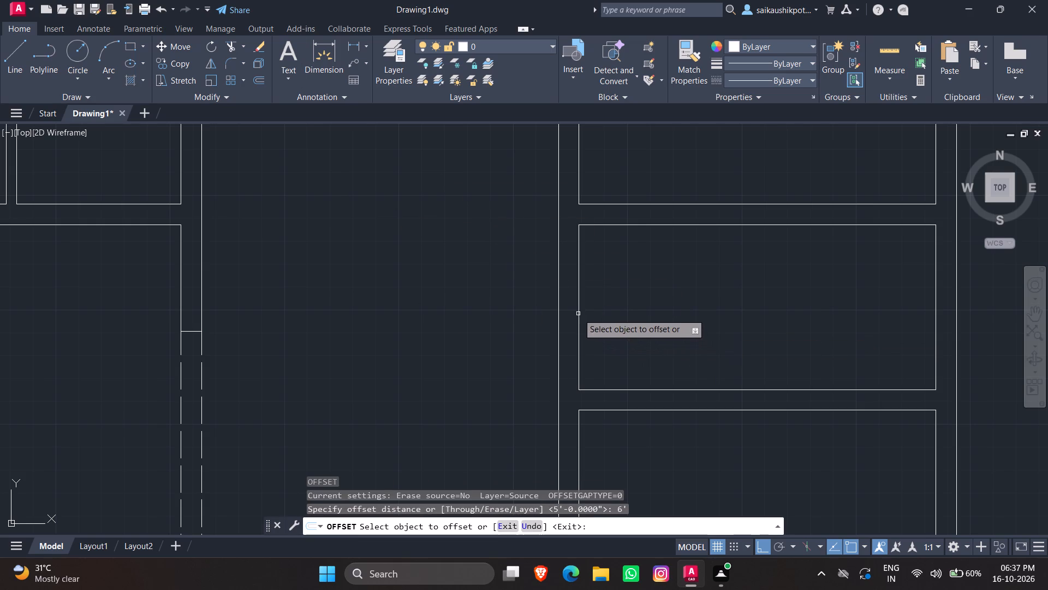
pyautogui.click(578, 314)
pyautogui.click(787, 339)
pyautogui.press('Escape')
pyautogui.press('Escape')
pyautogui.click(772, 322)
pyautogui.click(712, 327)
pyautogui.press('Escape')
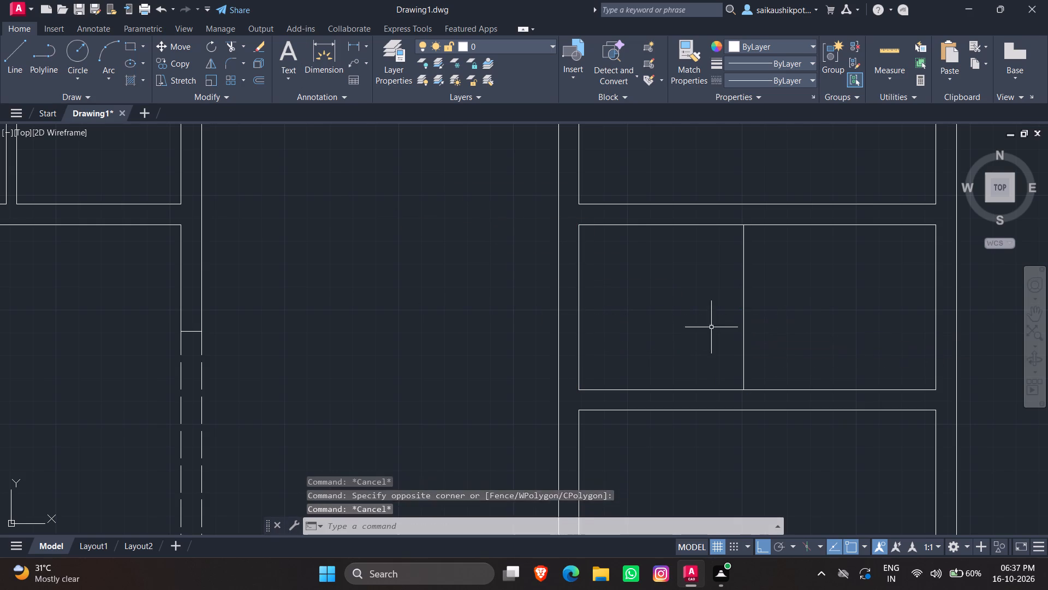
pyautogui.press('Escape')
# Offset the new vertical line in the middle room 4.5" to the right to form a partition.
pyautogui.press('o')
pyautogui.press('Return')
pyautogui.write('4.5"')
pyautogui.press('Return')
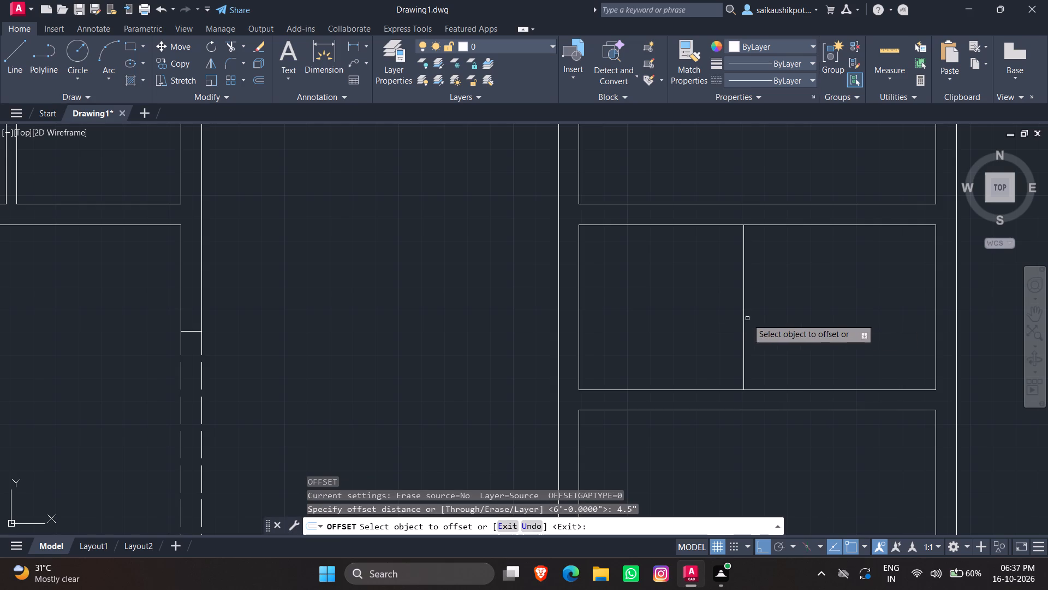
pyautogui.click(747, 328)
pyautogui.click(743, 326)
pyautogui.click(819, 330)
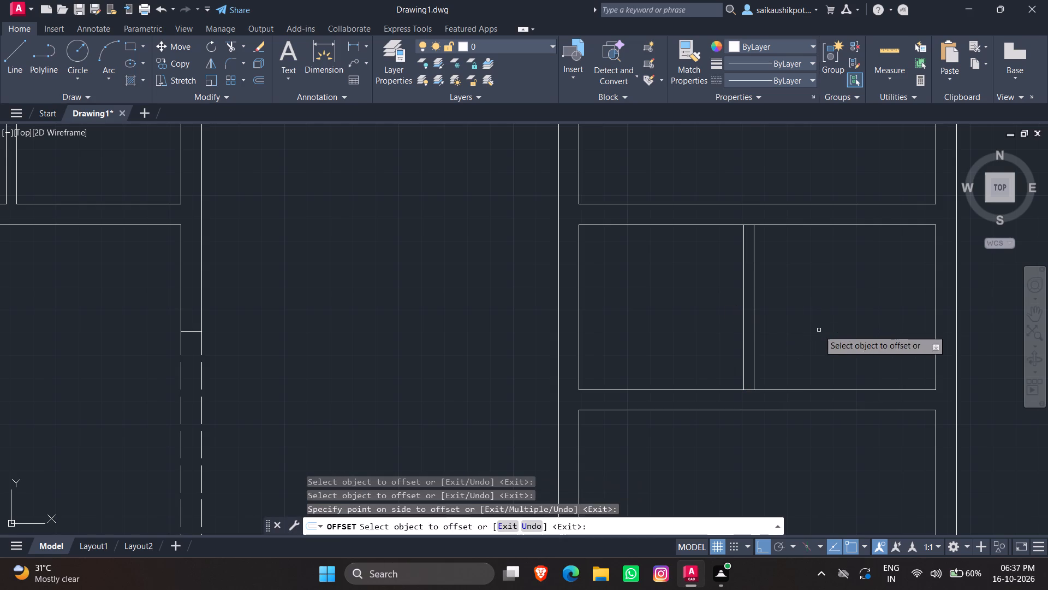
pyautogui.press('Escape')
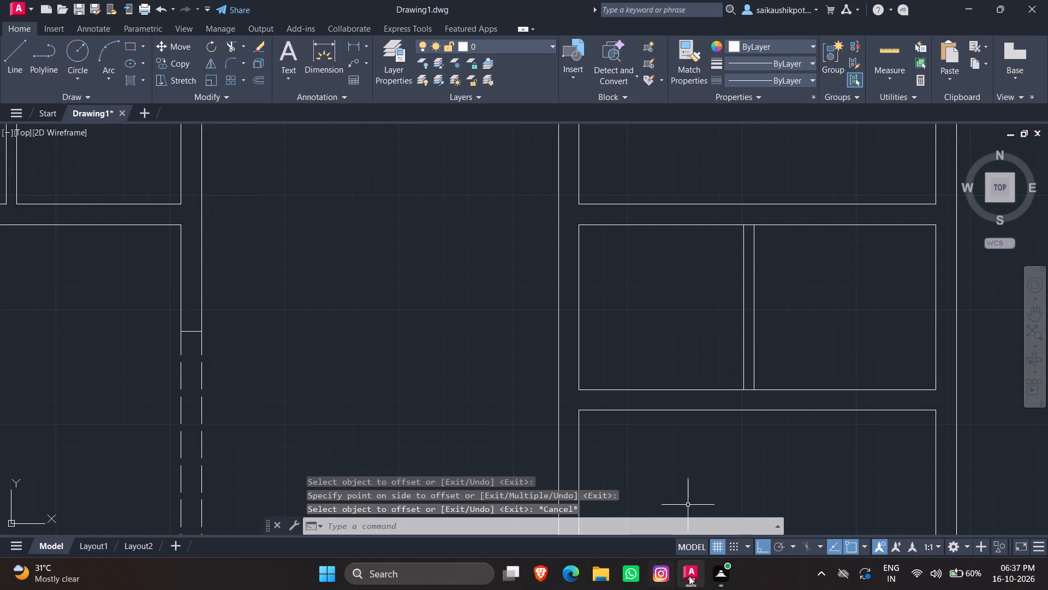
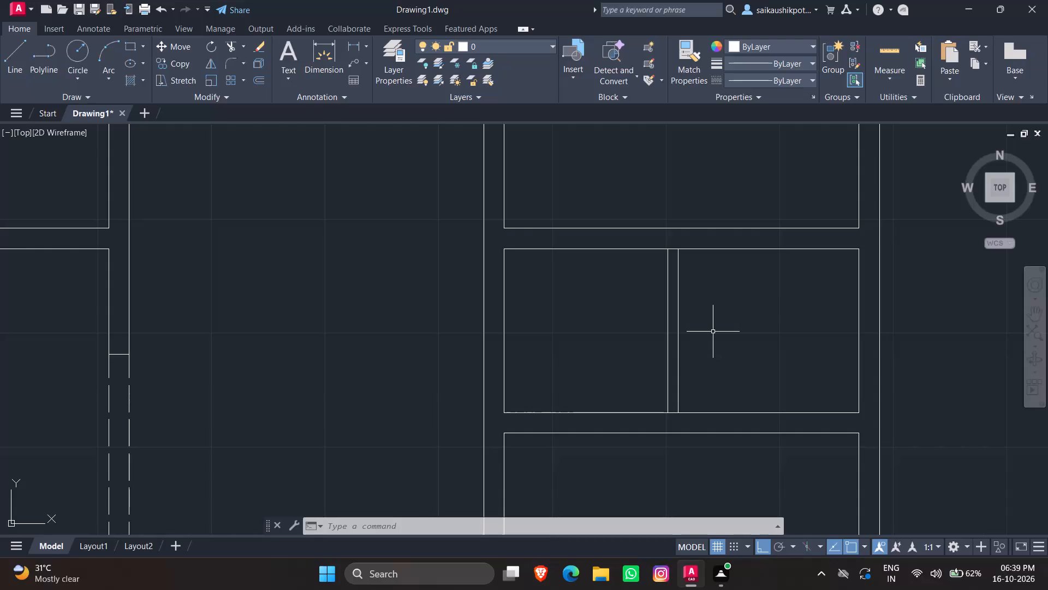
# Trim the middle room's top and bottom wall lines between the two partition lines in the right-hand column.
pyautogui.press('Escape')
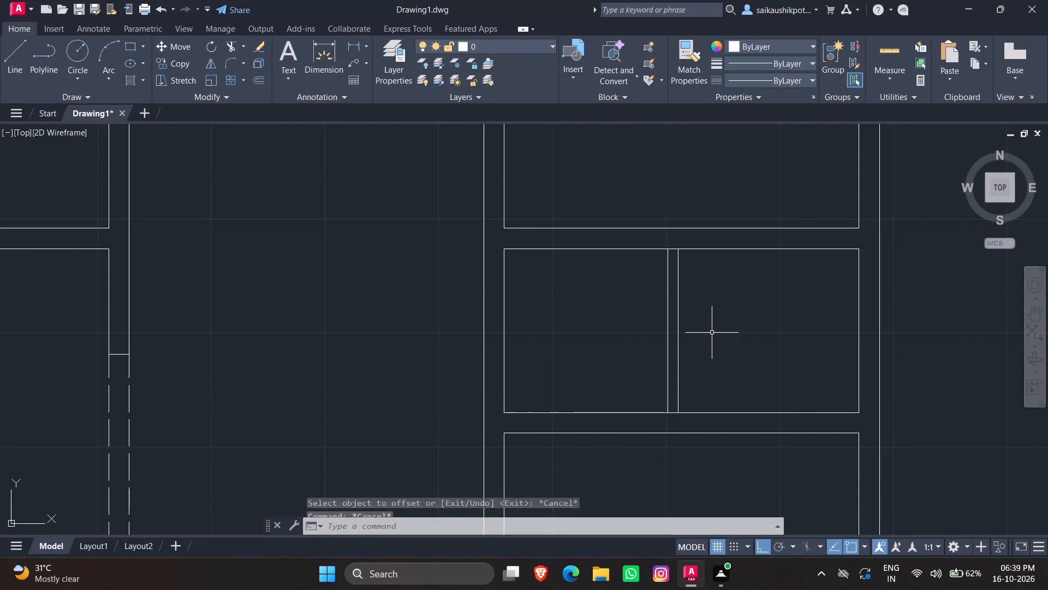
pyautogui.press('Escape')
pyautogui.write('tr')
pyautogui.press('Return')
pyautogui.press('Return')
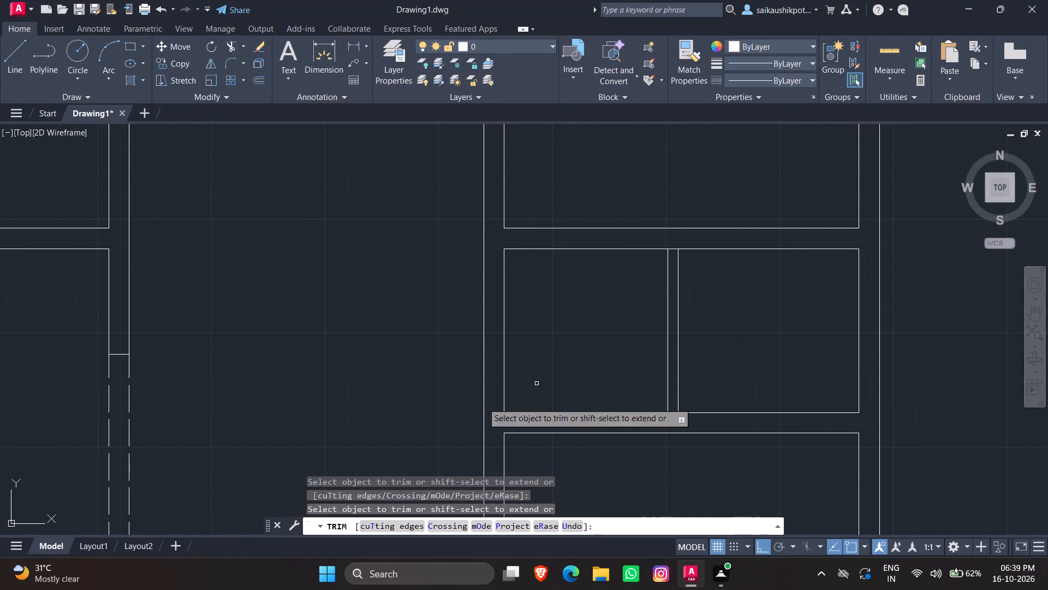
pyautogui.scroll(2, 713, 389)
pyautogui.moveTo(618, 434); pyautogui.dragTo(614, 441)
pyautogui.click(606, 471)
pyautogui.scroll(-1, 661, 403)
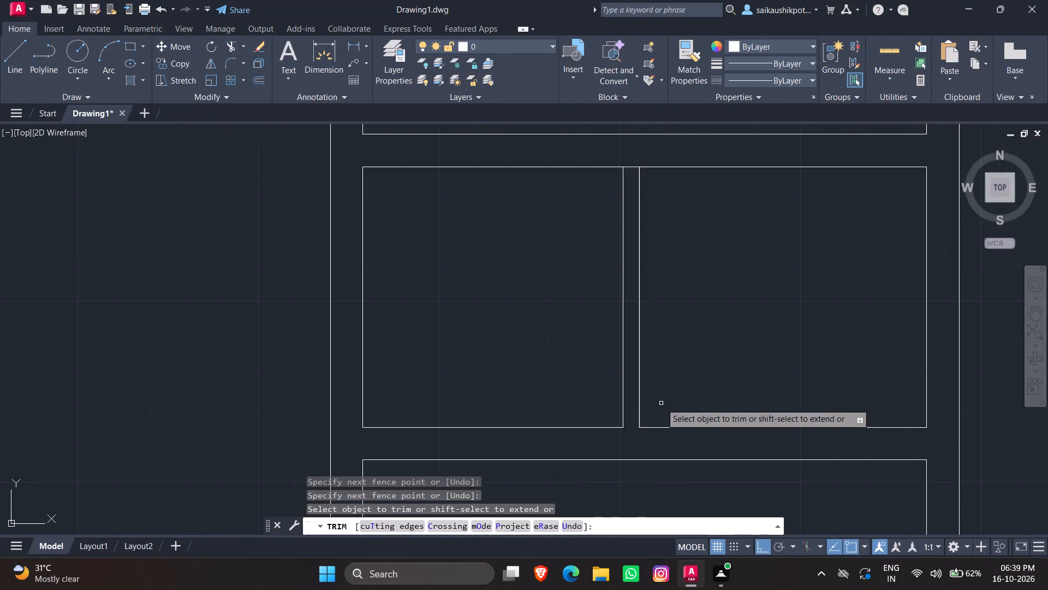
pyautogui.scroll(1, 648, 157)
pyautogui.click(622, 172)
pyautogui.click(624, 160)
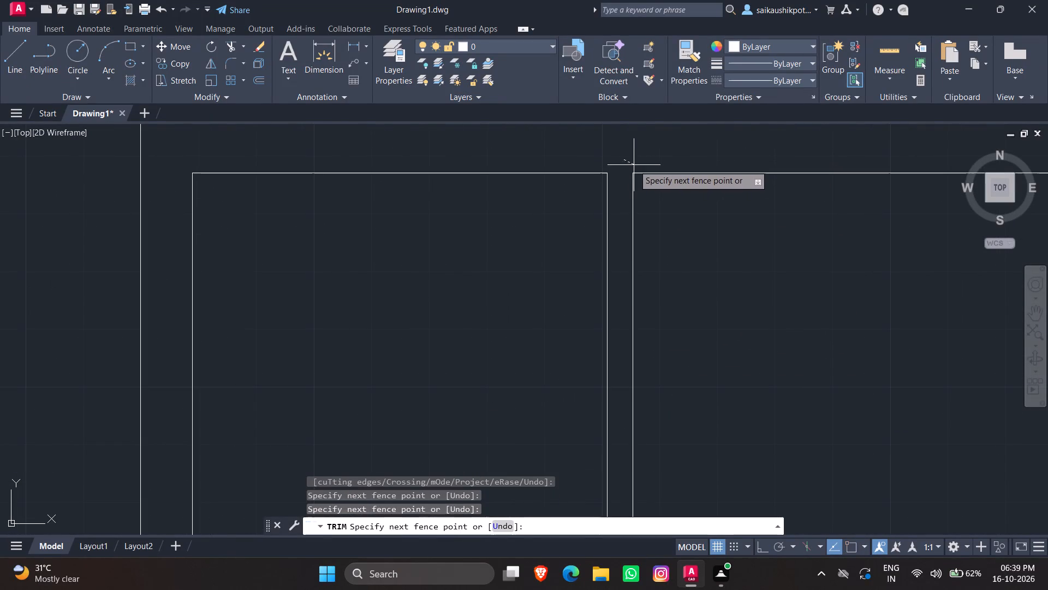
pyautogui.press('Escape')
pyautogui.press('Escape')
pyautogui.scroll(-3, 627, 212)
pyautogui.press('Escape')
pyautogui.press('Escape')
pyautogui.press('Escape')
pyautogui.scroll(-1, 647, 297)
pyautogui.press('Escape')
pyautogui.press('Escape')
pyautogui.press('Escape')
pyautogui.press('Escape')
pyautogui.press('Escape')
pyautogui.press('Escape')
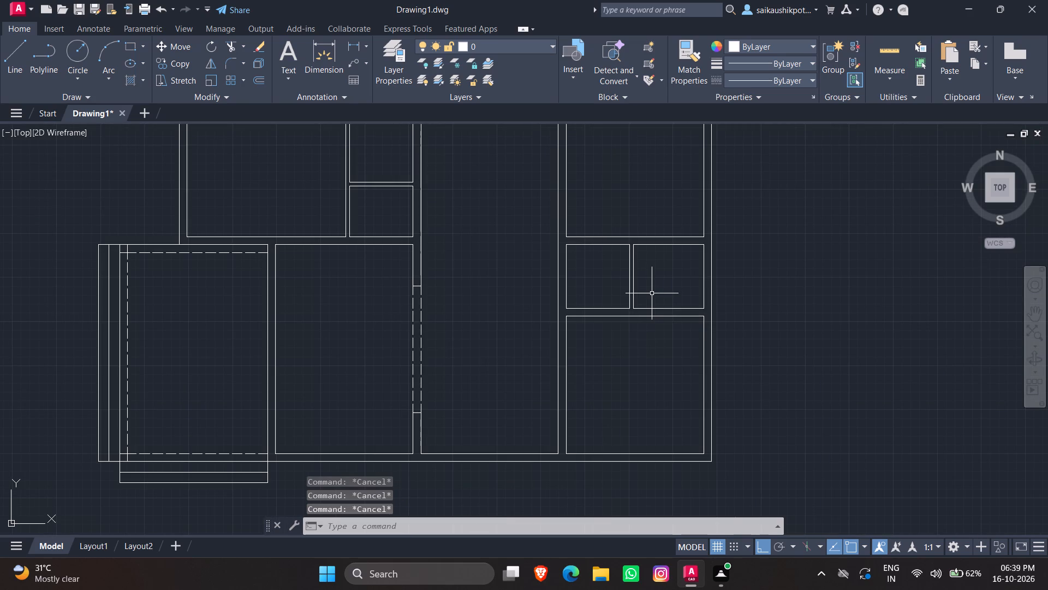
pyautogui.press('Escape')
pyautogui.press('Escape')
pyautogui.press('Escape')
pyautogui.press('Escape')
pyautogui.press('Escape')
pyautogui.press('Escape')
pyautogui.press('Escape')
pyautogui.press('Escape')
pyautogui.press('Escape')
# Draw a horizontal line about 1'-10.5" long across the right outer wall, just below the middle room's upper right corner.
pyautogui.scroll(-1, 664, 320)
pyautogui.scroll(4, 690, 299)
pyautogui.press('Escape')
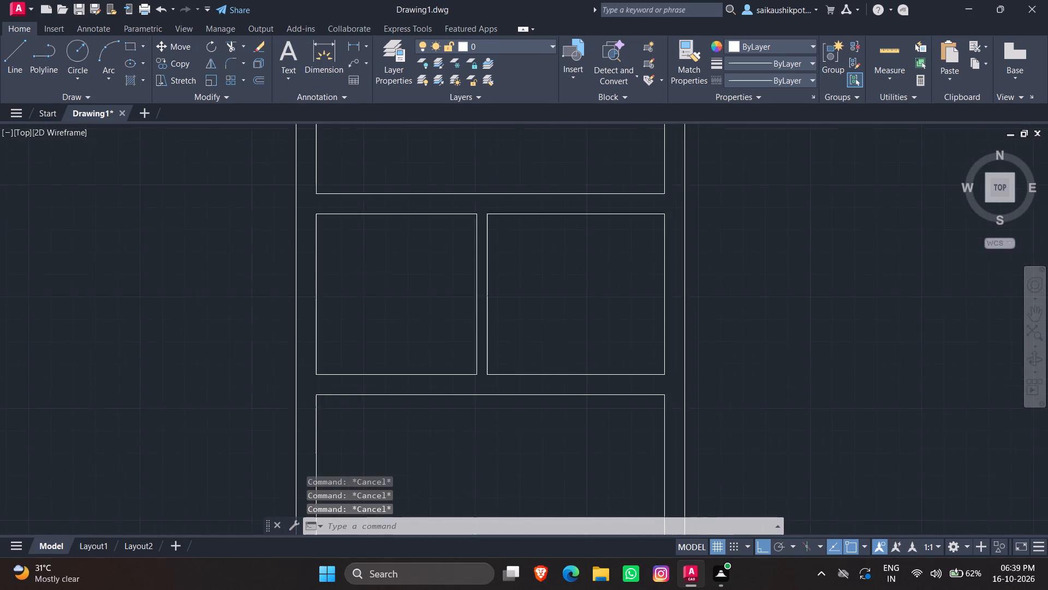
pyautogui.press('Escape')
pyautogui.press('Escape')
pyautogui.press('l')
pyautogui.press('Return')
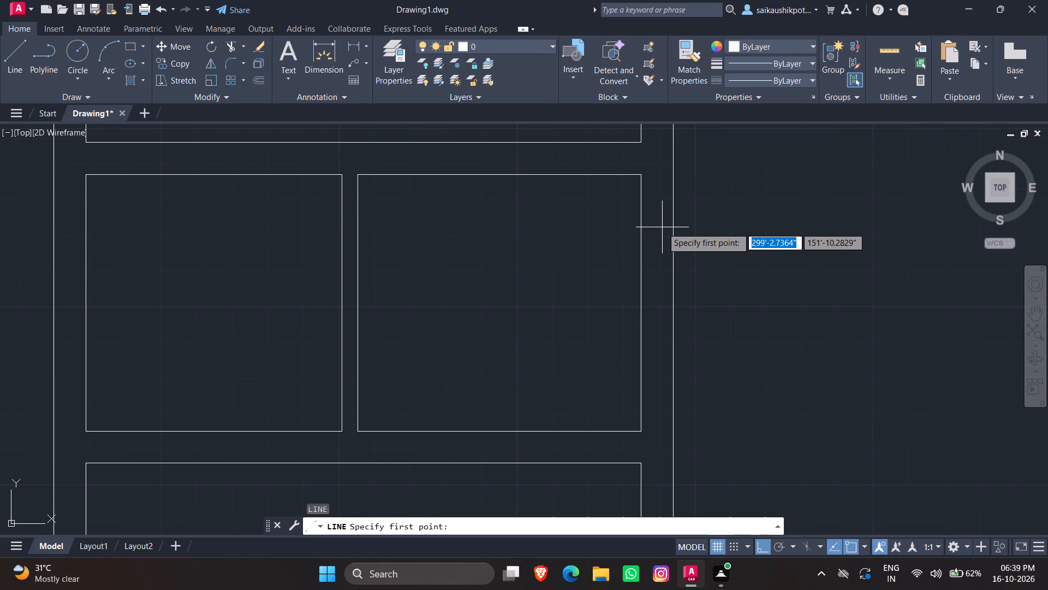
pyautogui.press('F8')
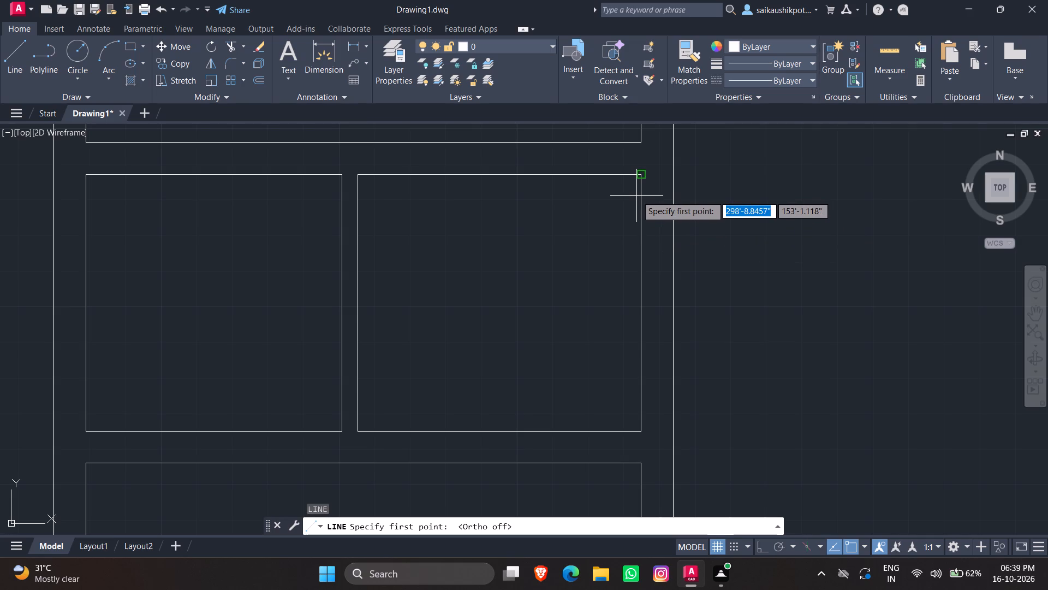
pyautogui.click(633, 192)
pyautogui.press('F8')
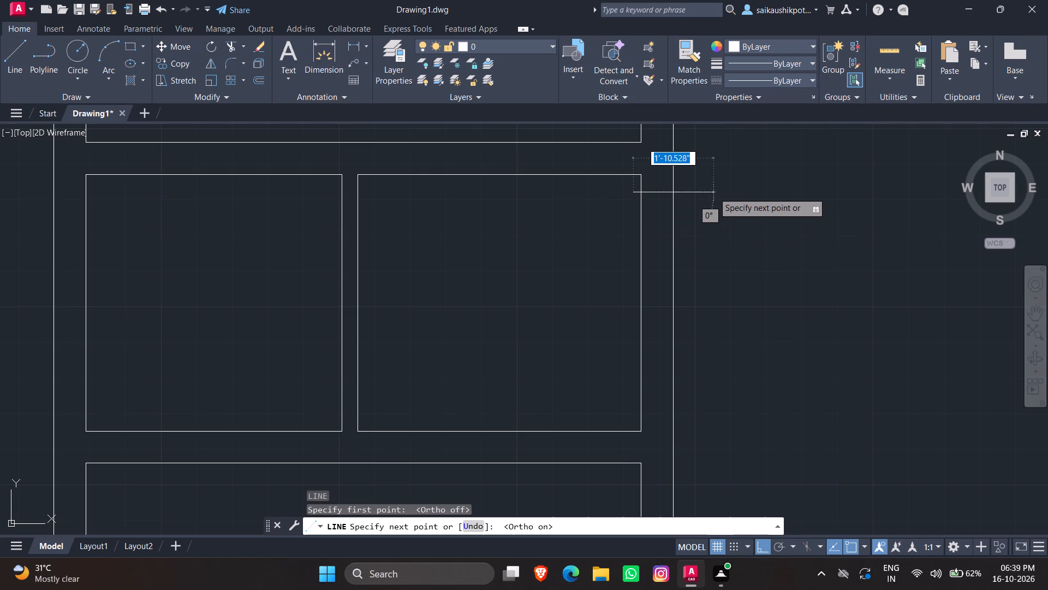
pyautogui.click(713, 185)
pyautogui.press('Escape')
pyautogui.press('Escape')
# Trim both overhanging ends of the new horizontal line back to the two faces of the right outer wall.
pyautogui.write('tr')
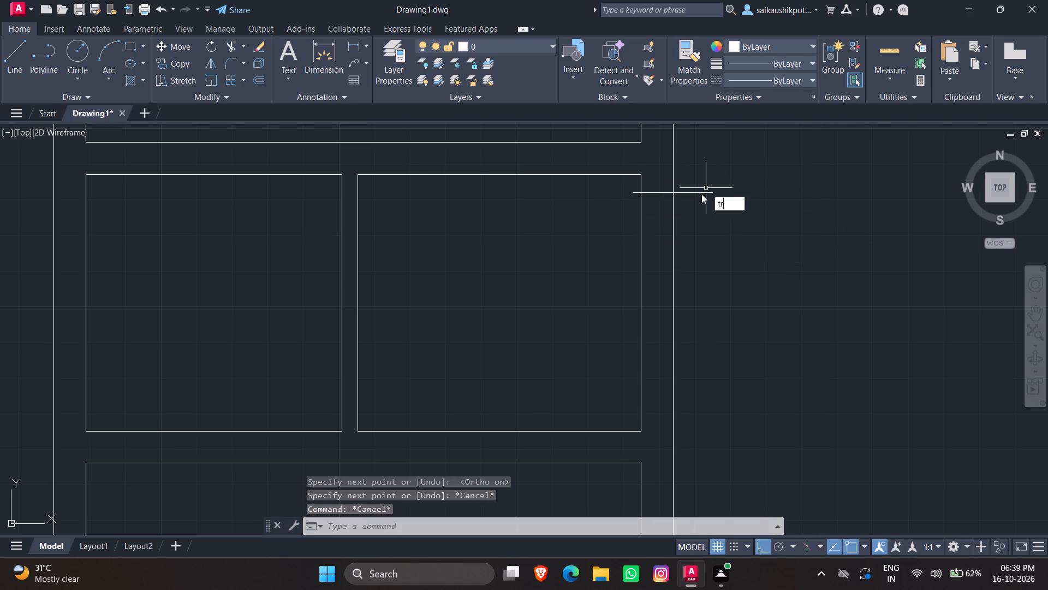
pyautogui.press('Return')
pyautogui.press('Return')
pyautogui.click(696, 218)
pyautogui.click(693, 173)
pyautogui.click(632, 192)
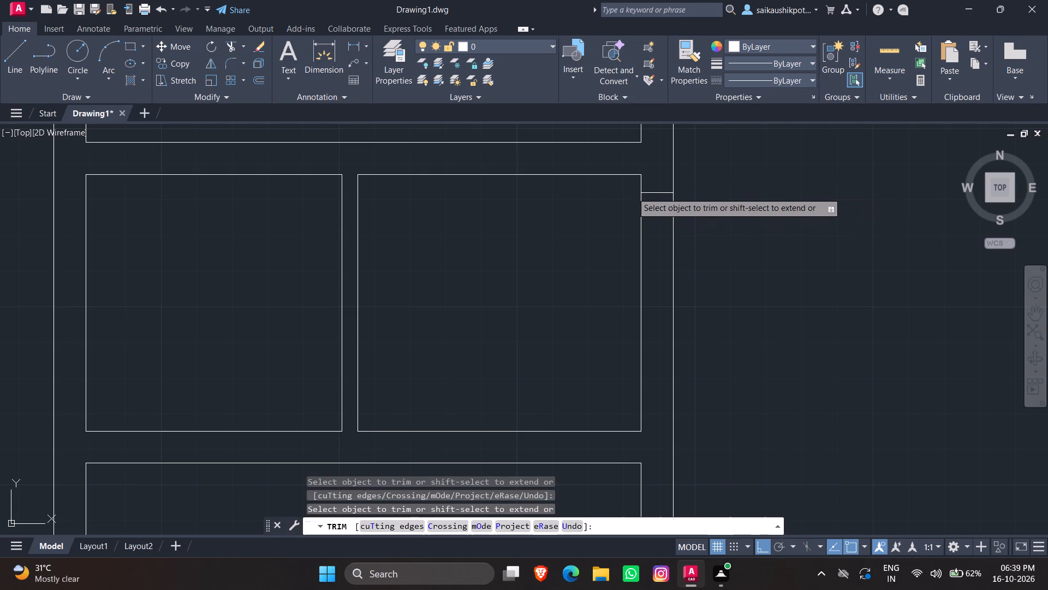
pyautogui.press('Escape')
pyautogui.press('Escape')
pyautogui.press('Escape')
# Offset the short line across the right outer wall 3' downward to mark the opening's other side.
pyautogui.press('o')
pyautogui.press('Return')
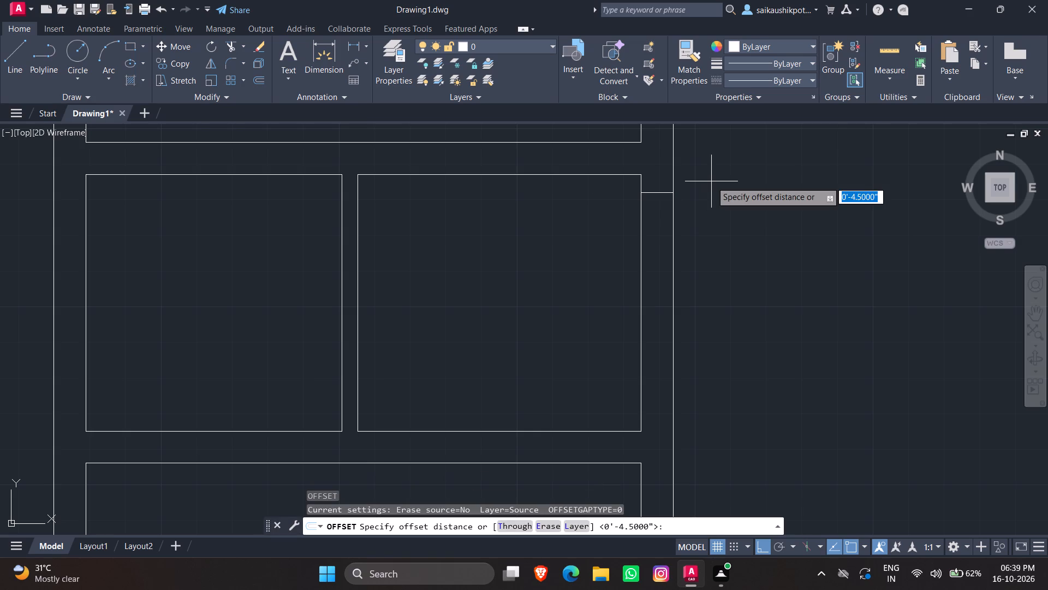
pyautogui.write("3'")
pyautogui.press('Return')
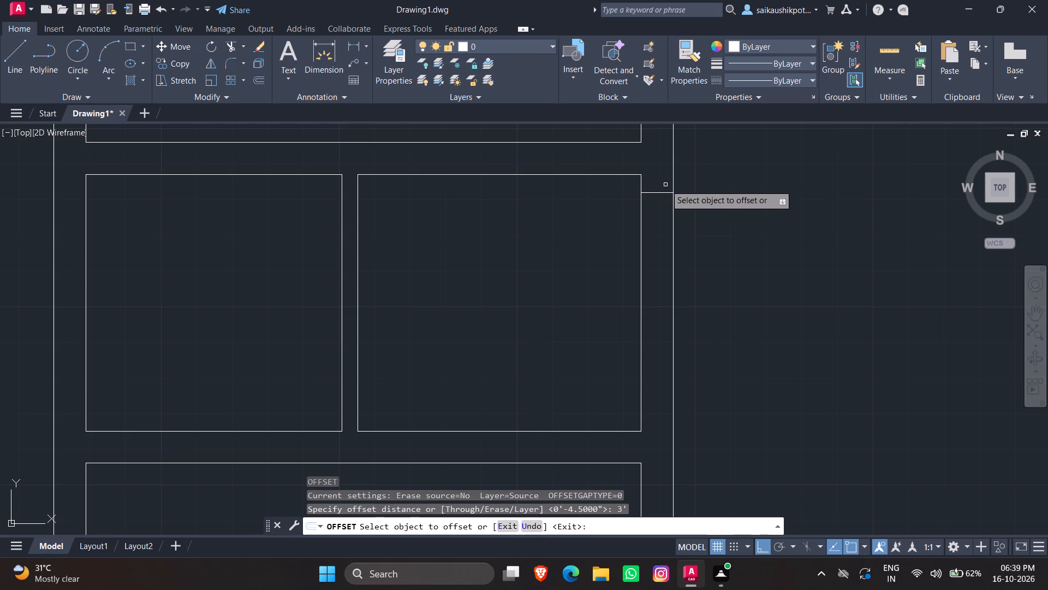
pyautogui.click(653, 193)
pyautogui.click(665, 240)
pyautogui.press('Escape')
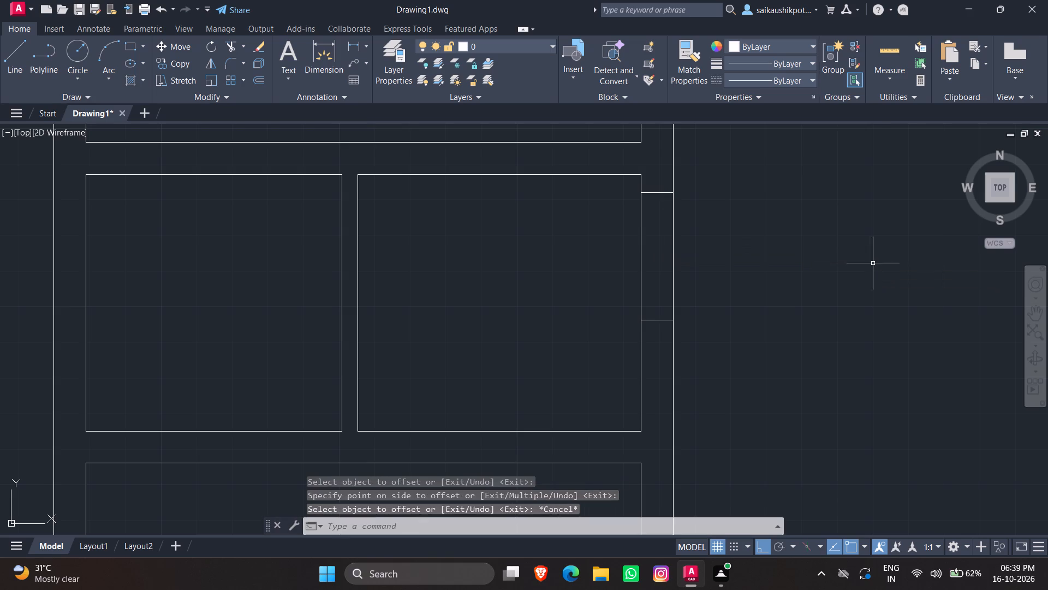
pyautogui.press('Escape')
pyautogui.press('Escape')
# Trim both faces of the right outer wall between the two short lines to create the 3' opening.
pyautogui.write('tr')
pyautogui.press('Return')
pyautogui.press('Return')
pyautogui.click(759, 255)
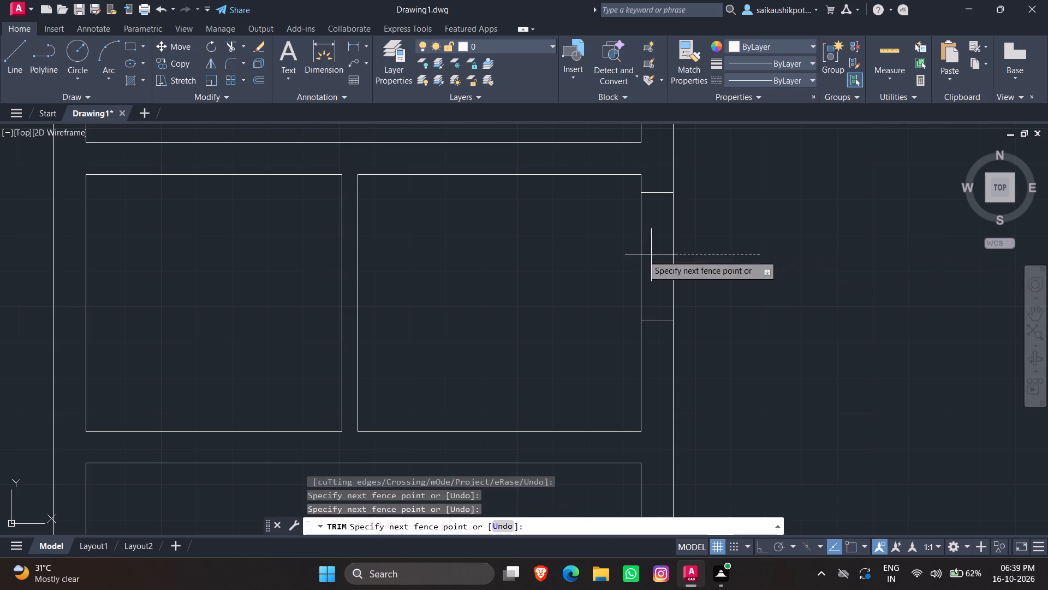
pyautogui.moveTo(636, 255); pyautogui.dragTo(622, 256)
pyautogui.press('Escape')
pyautogui.press('Escape')
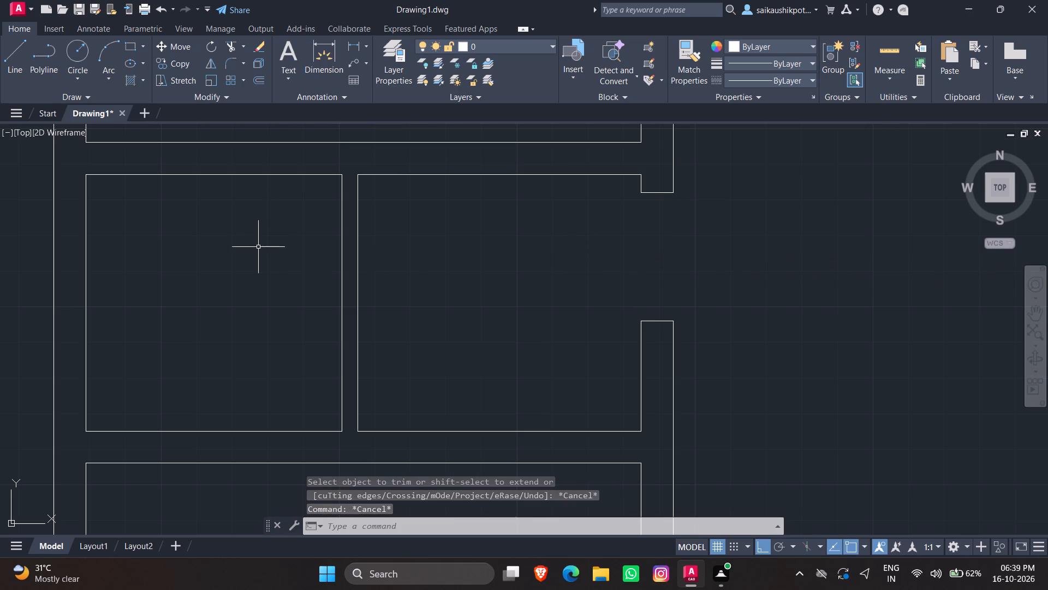
pyautogui.press('Escape')
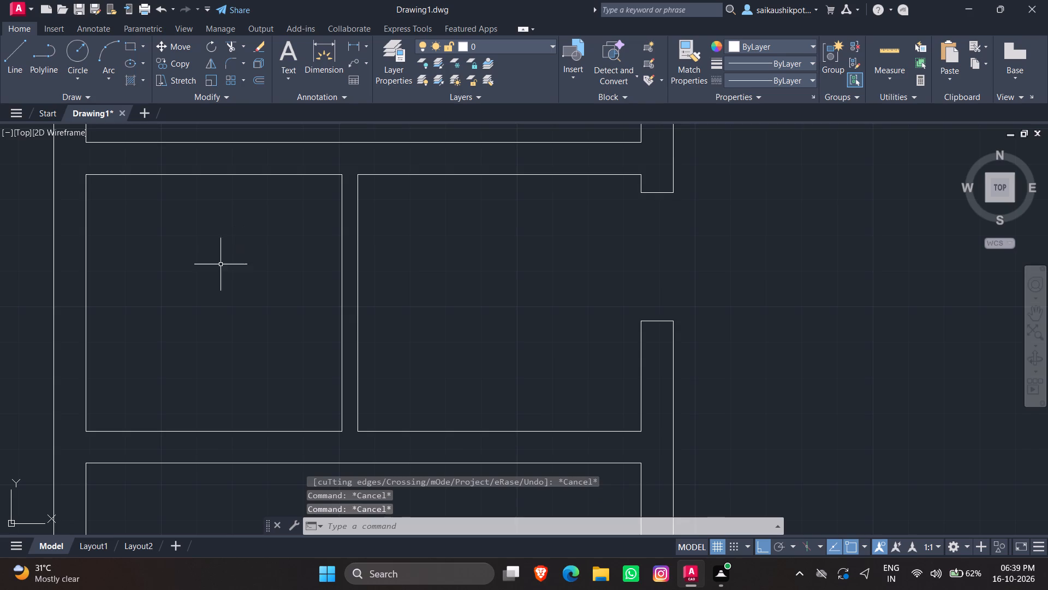
# Draw a horizontal line across the middle room's left wall, from the midpoint of its inner face to the outer face.
pyautogui.scroll(-4, 312, 324)
pyautogui.scroll(-1, 370, 332)
pyautogui.scroll(3, 319, 240)
pyautogui.scroll(-2, 475, 258)
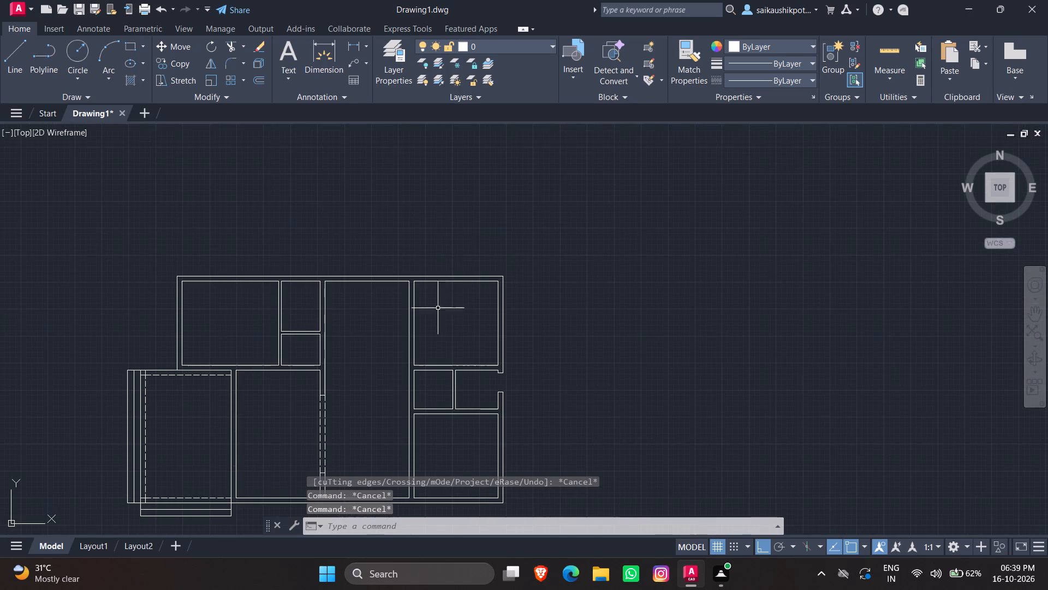
pyautogui.scroll(-1, 430, 309)
pyautogui.scroll(2, 425, 339)
pyautogui.scroll(-1, 431, 380)
pyautogui.scroll(3, 414, 428)
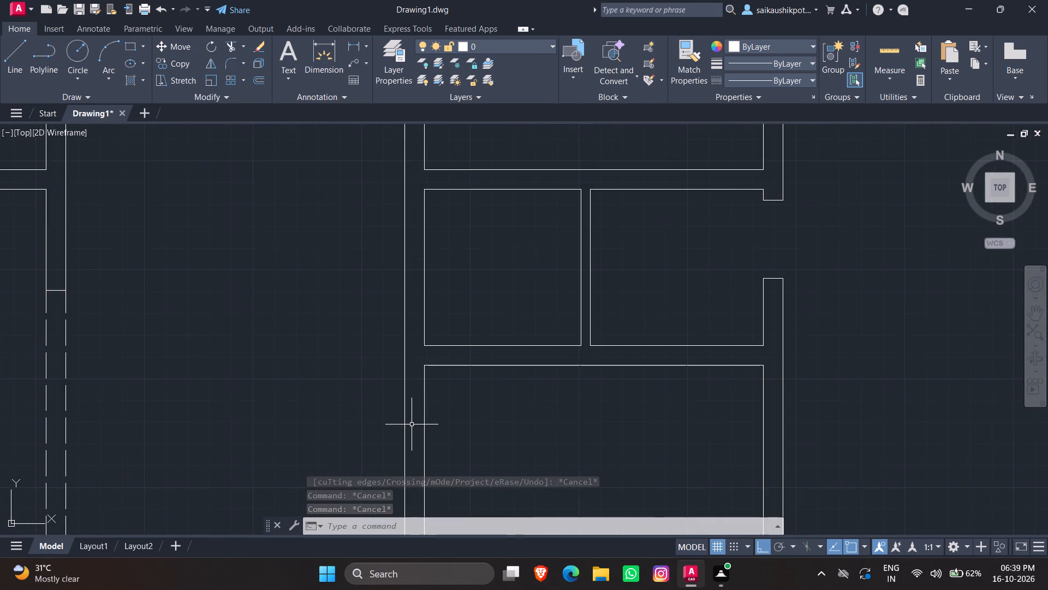
pyautogui.scroll(1, 412, 414)
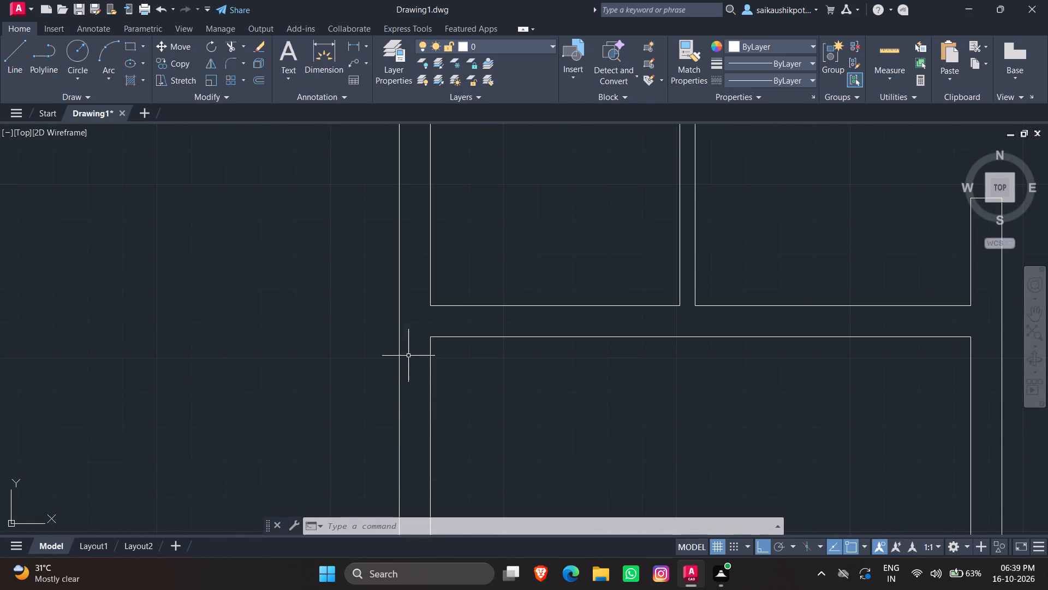
pyautogui.scroll(-3, 420, 264)
pyautogui.scroll(2, 407, 213)
pyautogui.press('Escape')
pyautogui.press('Escape')
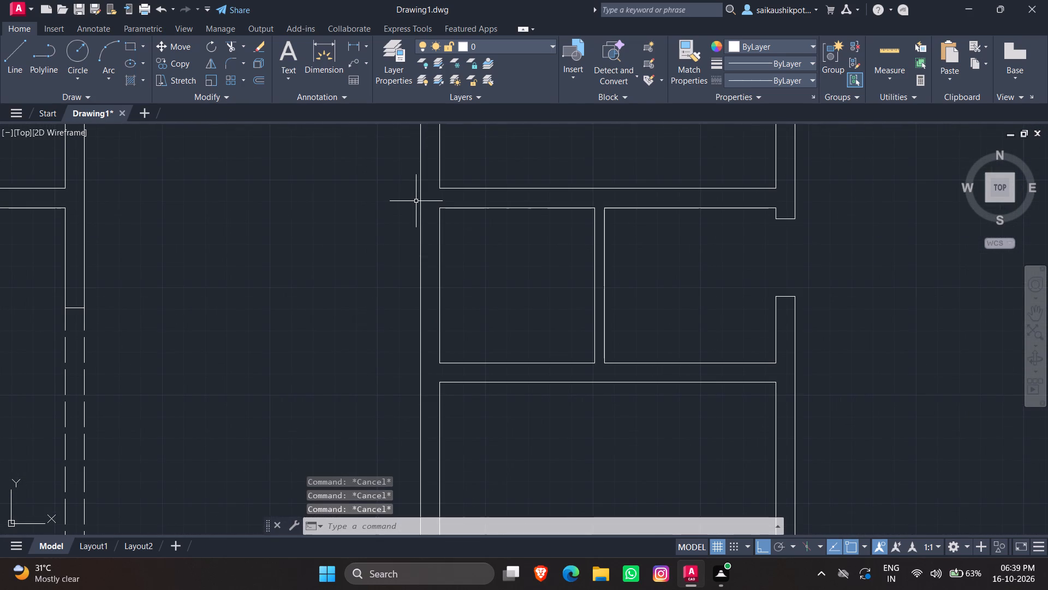
pyautogui.press('l')
pyautogui.press('Return')
pyautogui.scroll(2, 421, 221)
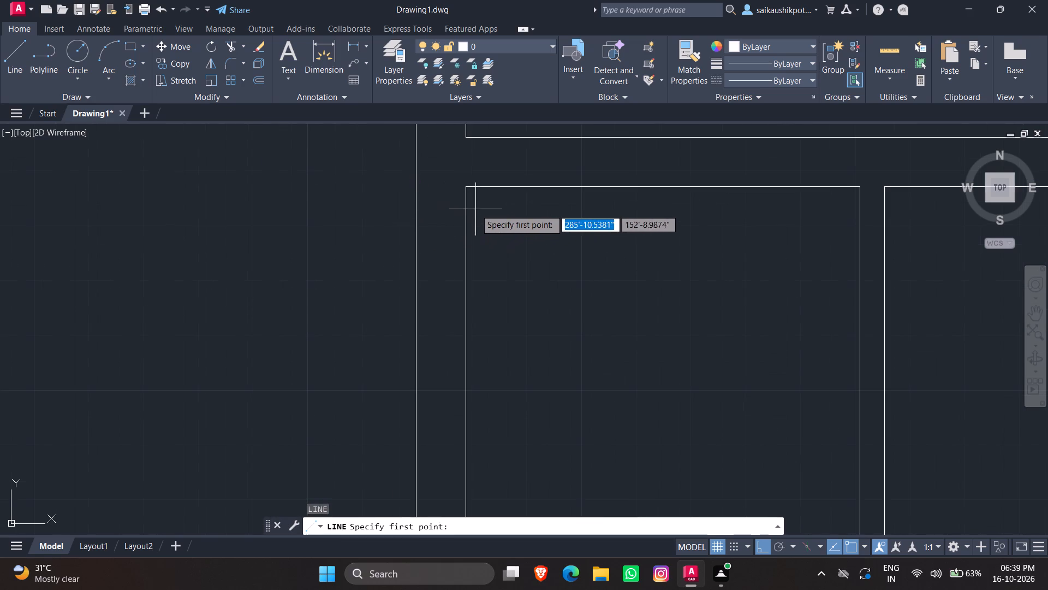
pyautogui.scroll(-2, 492, 309)
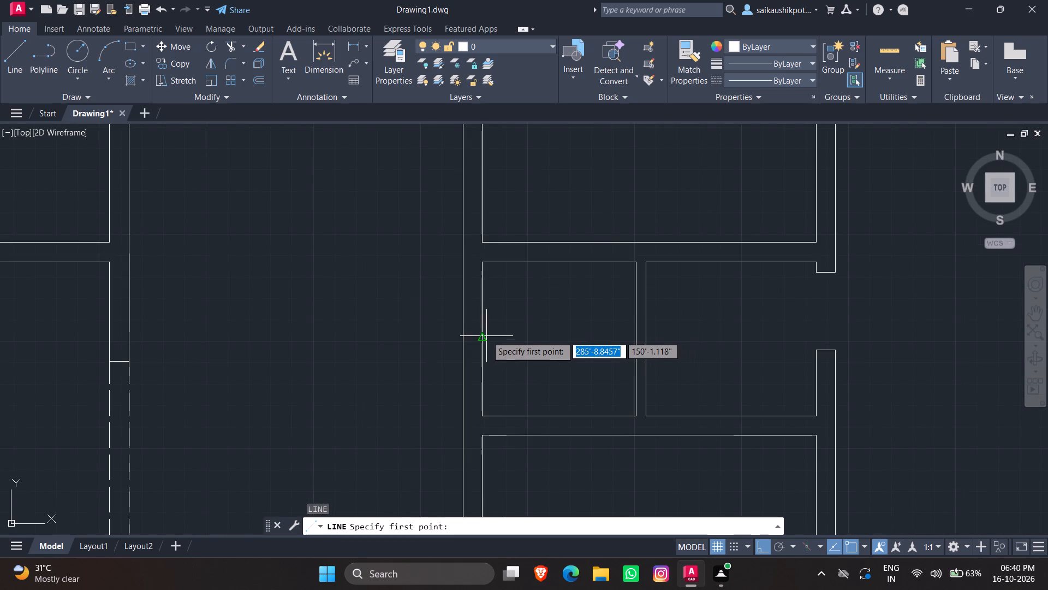
pyautogui.doubleClick(485, 335)
pyautogui.click(461, 335)
pyautogui.press('Escape')
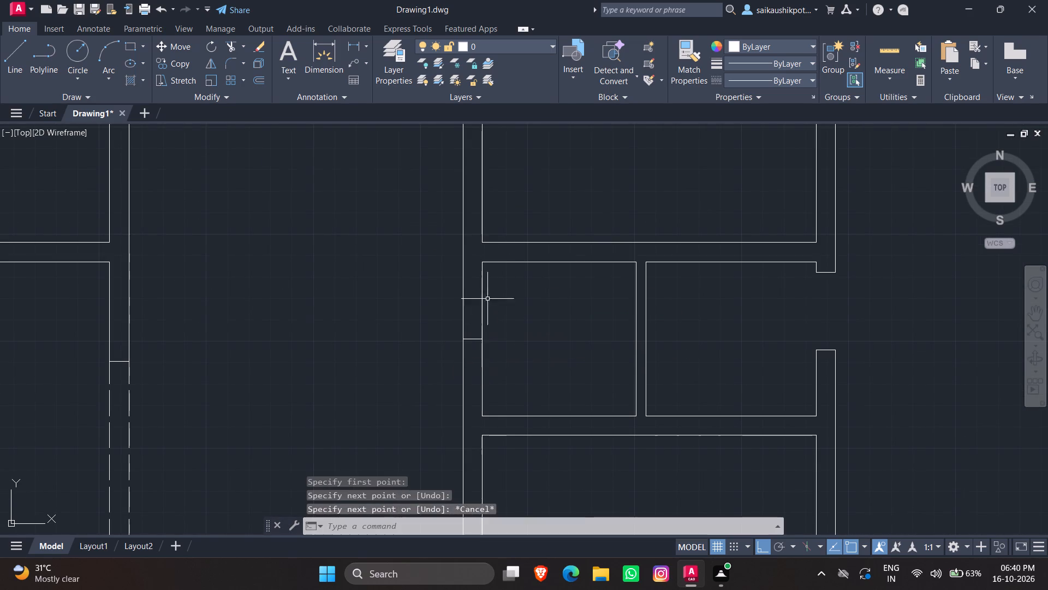
pyautogui.press('Escape')
pyautogui.press('Escape')
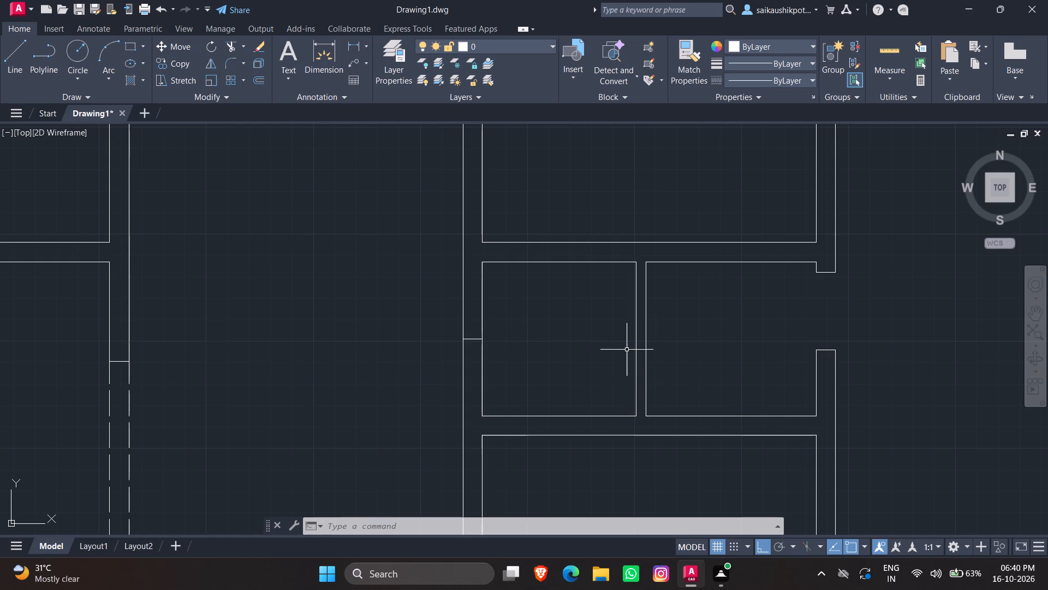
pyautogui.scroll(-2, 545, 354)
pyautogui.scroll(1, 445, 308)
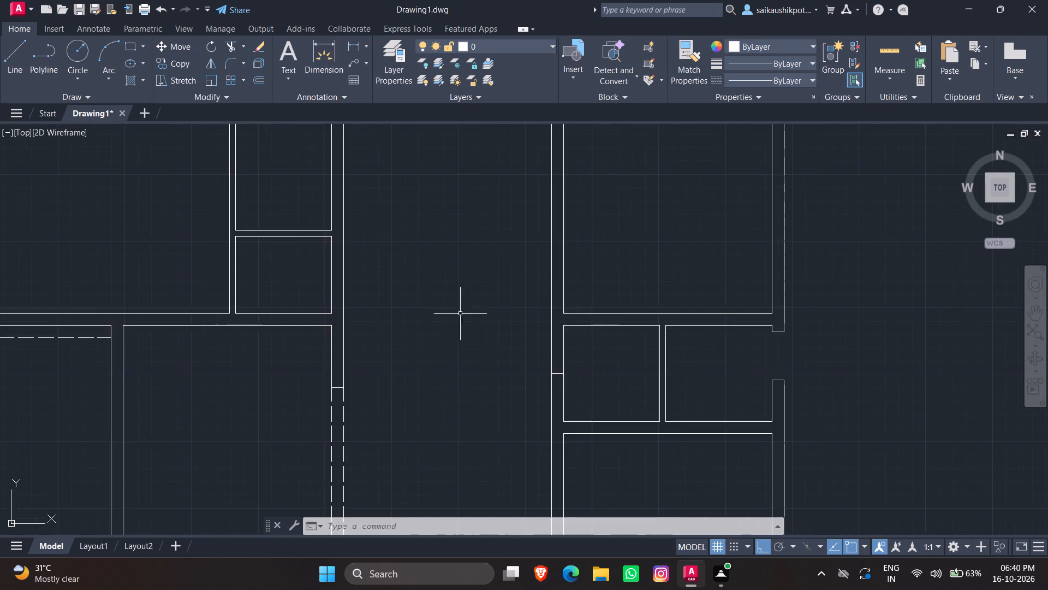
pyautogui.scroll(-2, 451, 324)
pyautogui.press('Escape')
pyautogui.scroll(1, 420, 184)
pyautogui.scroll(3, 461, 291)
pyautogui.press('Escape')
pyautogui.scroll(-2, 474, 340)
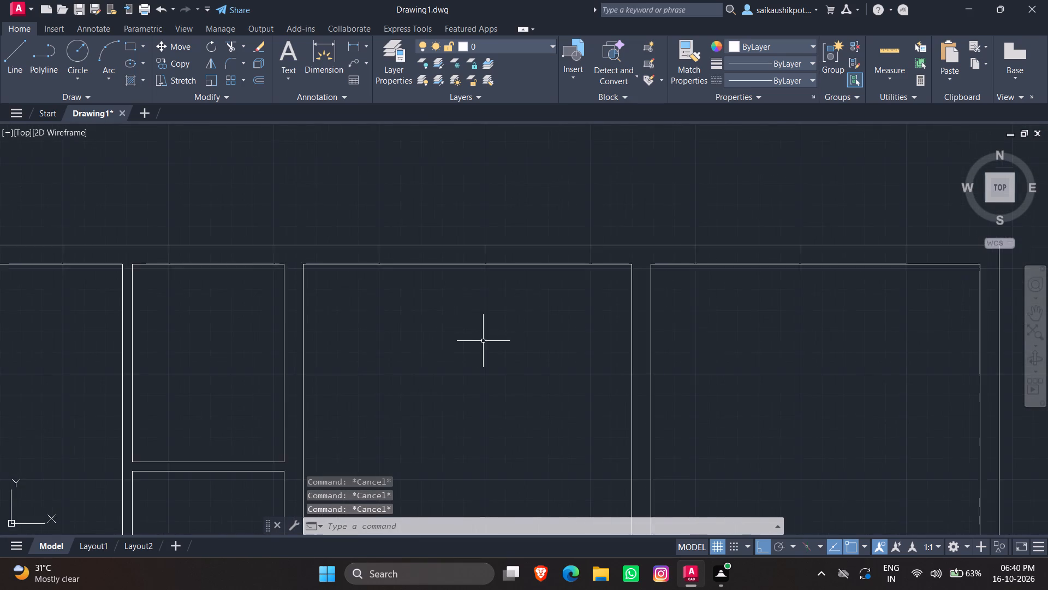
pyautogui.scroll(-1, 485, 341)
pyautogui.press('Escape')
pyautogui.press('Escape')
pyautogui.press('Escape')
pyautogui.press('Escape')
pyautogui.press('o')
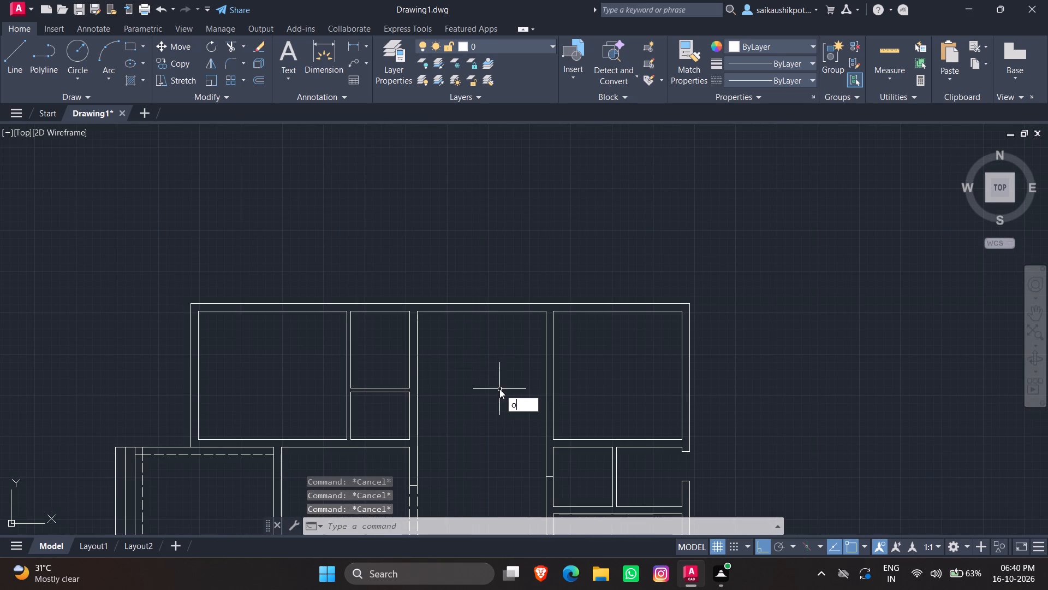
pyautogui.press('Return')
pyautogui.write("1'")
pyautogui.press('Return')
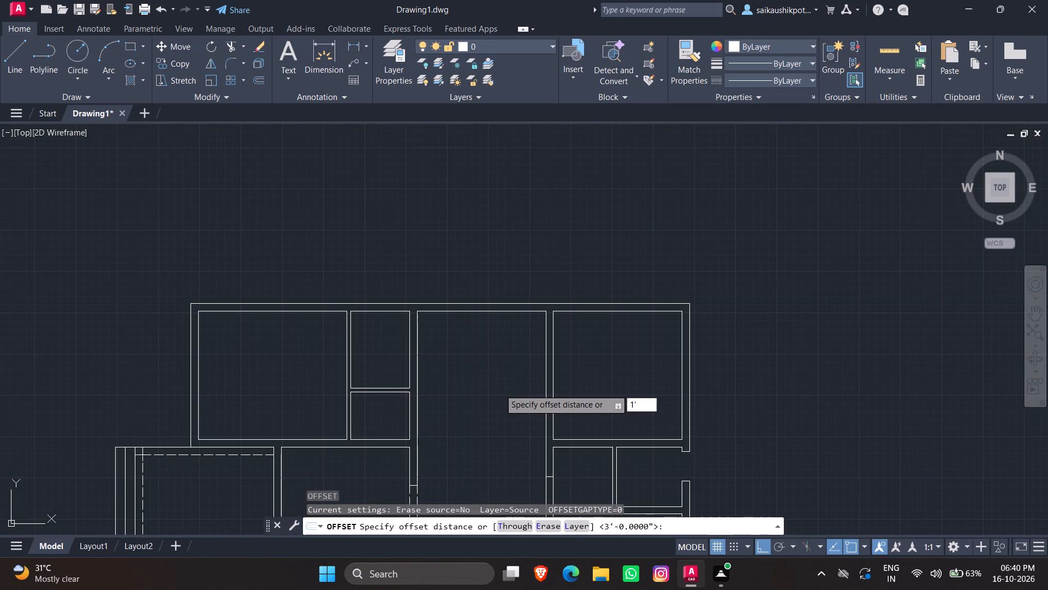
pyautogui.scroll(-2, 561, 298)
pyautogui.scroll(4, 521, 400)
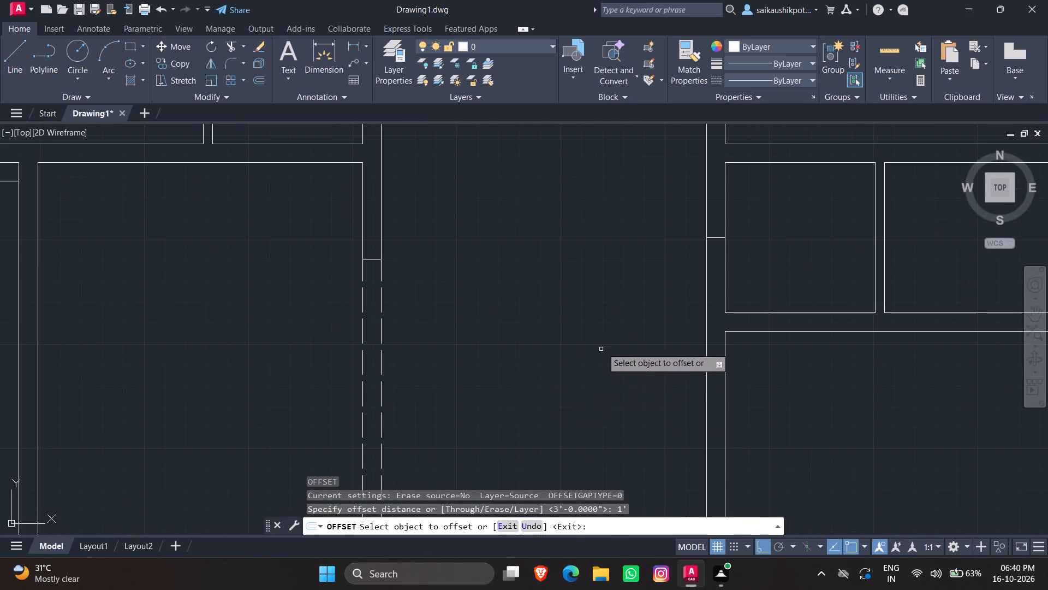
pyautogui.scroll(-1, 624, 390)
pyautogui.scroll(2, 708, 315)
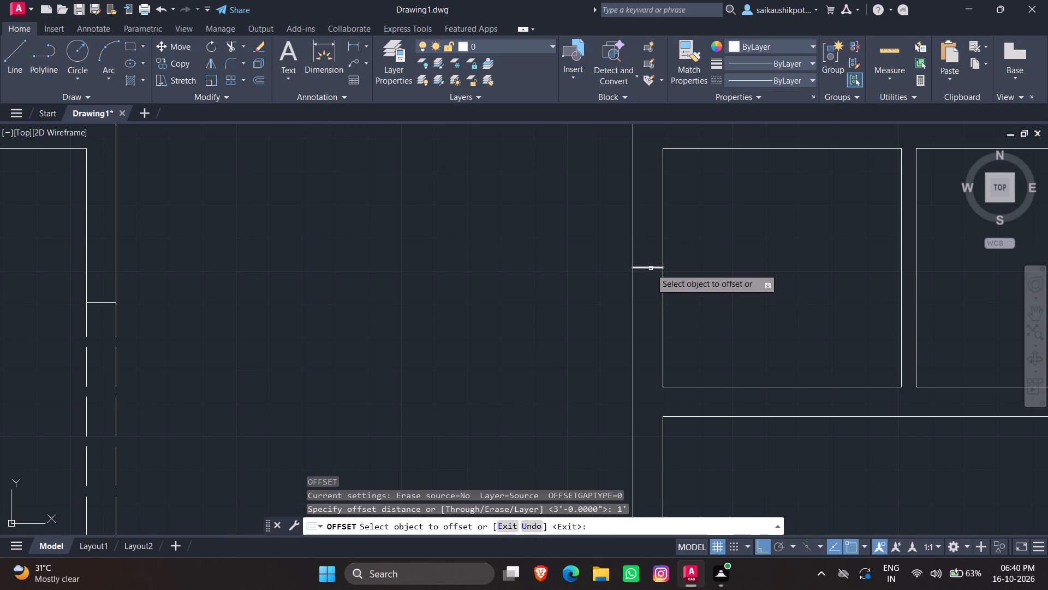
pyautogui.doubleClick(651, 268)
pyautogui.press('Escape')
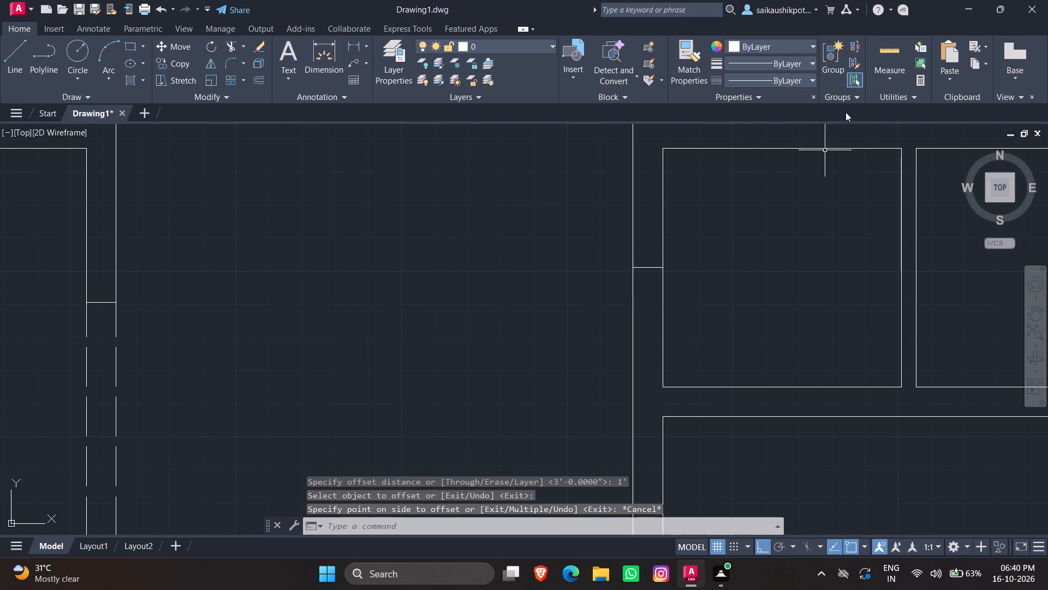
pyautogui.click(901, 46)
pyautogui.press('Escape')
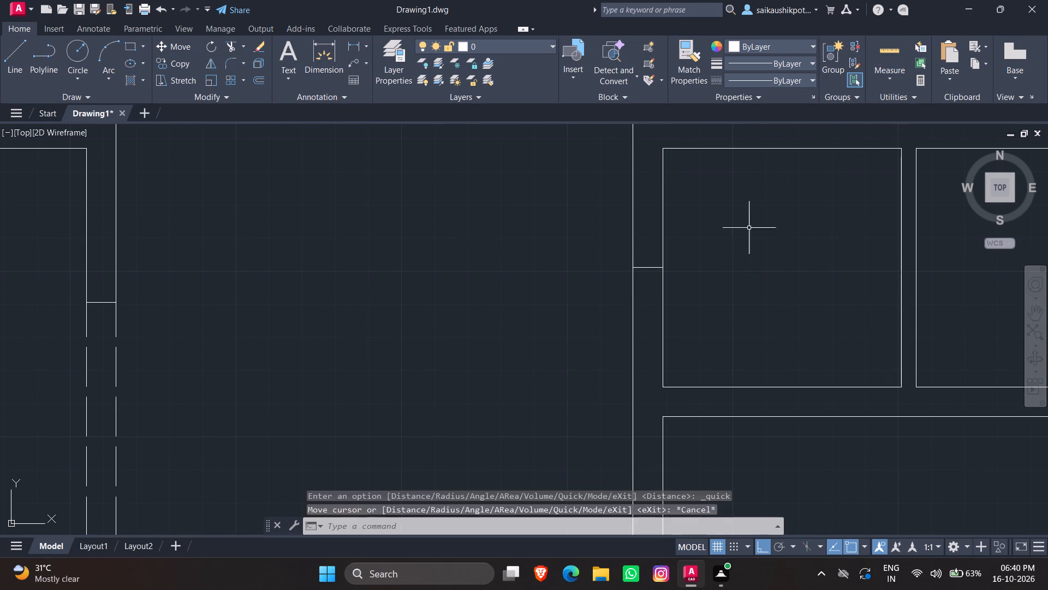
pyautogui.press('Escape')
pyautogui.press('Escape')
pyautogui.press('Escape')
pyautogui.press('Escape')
# Offset the short line across the middle room's left wall 3' downward.
pyautogui.press('o')
pyautogui.press('Return')
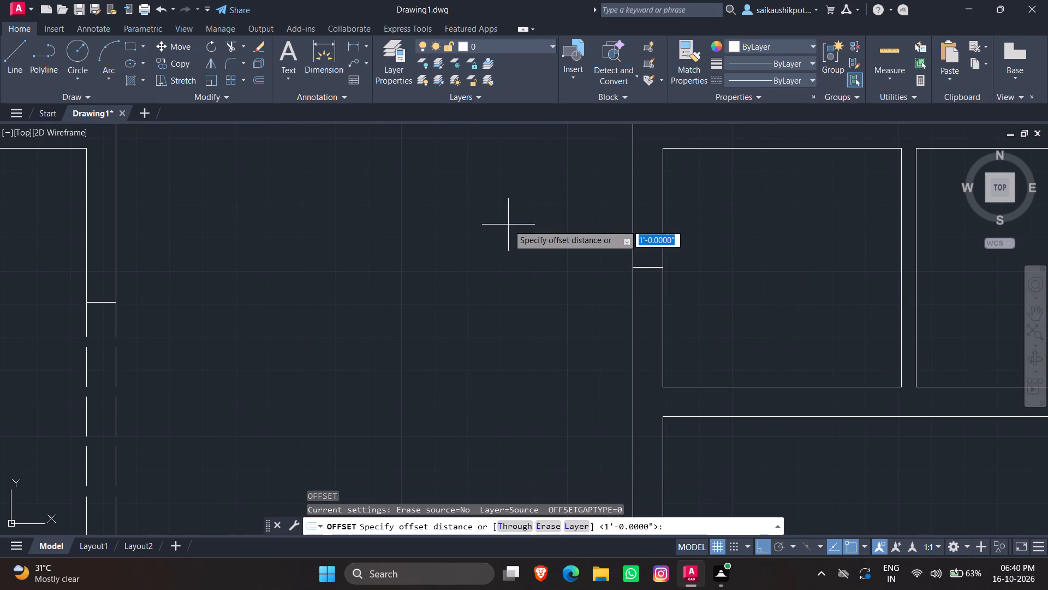
pyautogui.write("3'")
pyautogui.press('Return')
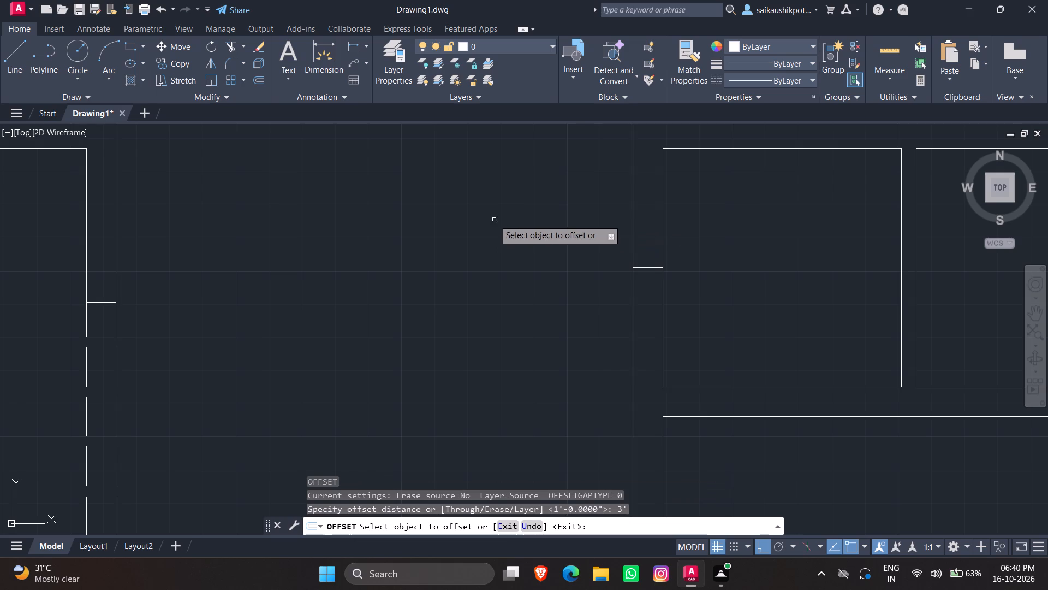
pyautogui.click(640, 265)
pyautogui.click(754, 349)
pyautogui.press('Escape')
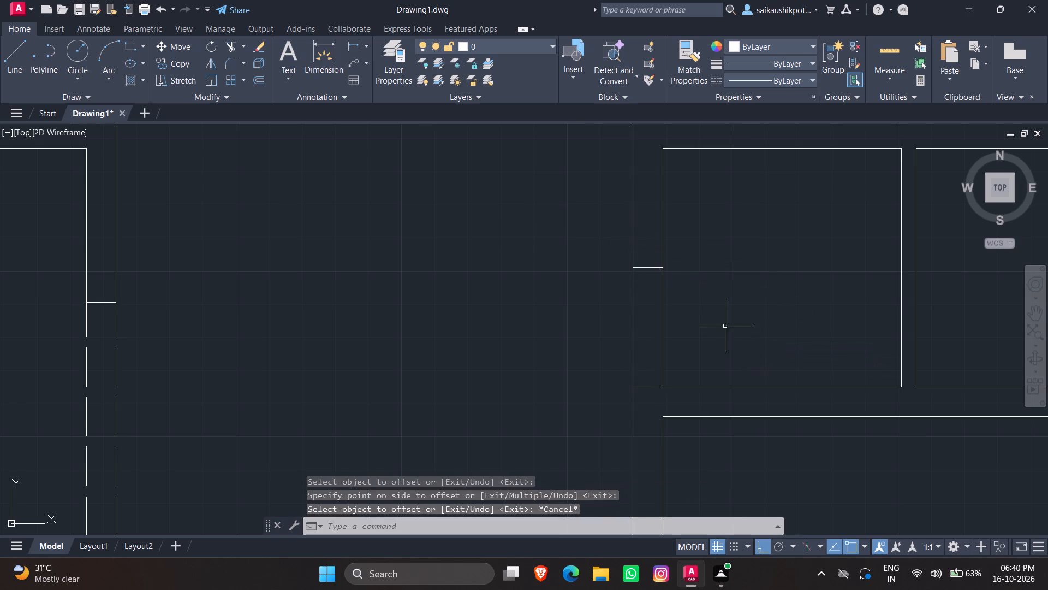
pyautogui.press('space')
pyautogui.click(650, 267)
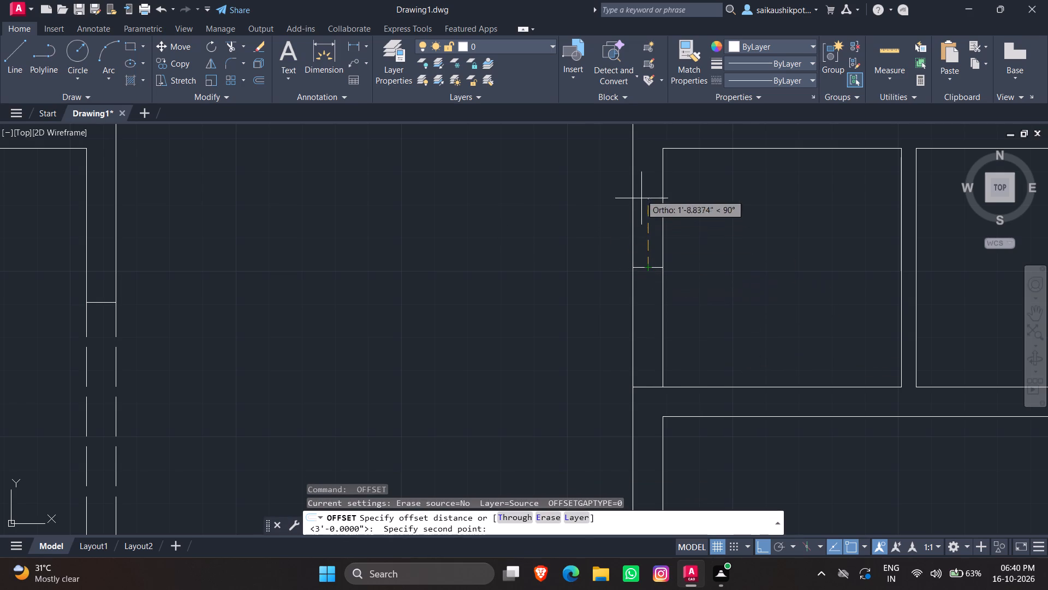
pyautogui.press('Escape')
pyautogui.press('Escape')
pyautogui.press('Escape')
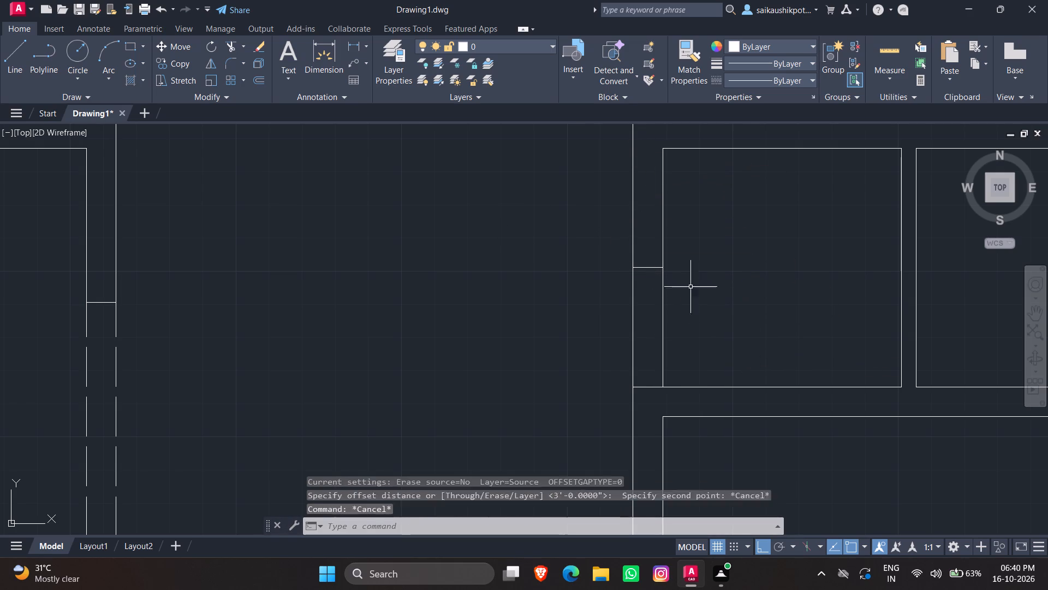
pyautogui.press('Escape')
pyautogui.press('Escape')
# Offset the same short line across the middle room's left wall 3' upward.
pyautogui.press('o')
pyautogui.press('Return')
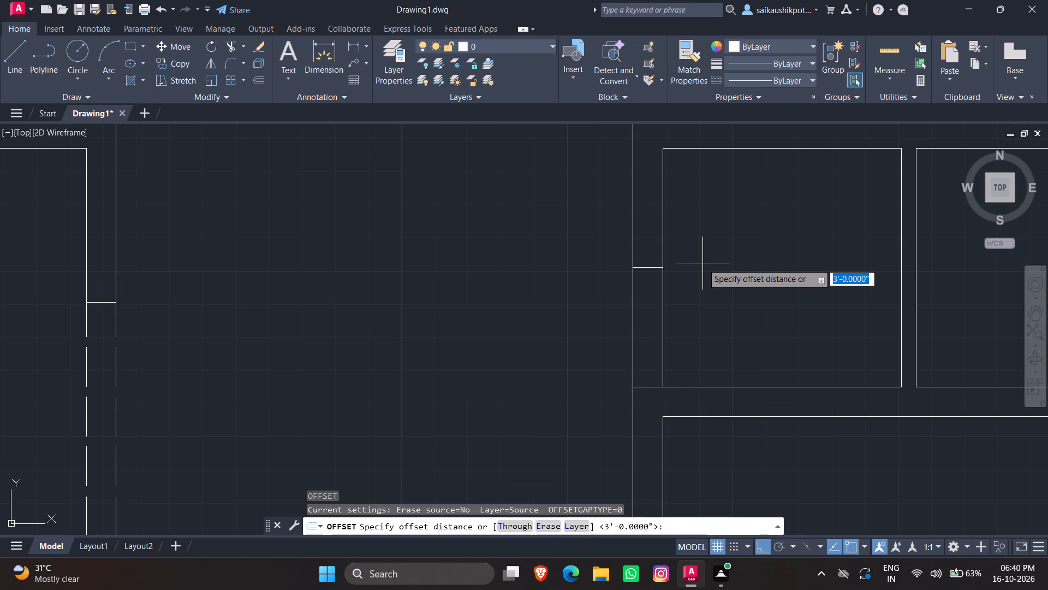
pyautogui.write("3'")
pyautogui.press('Return')
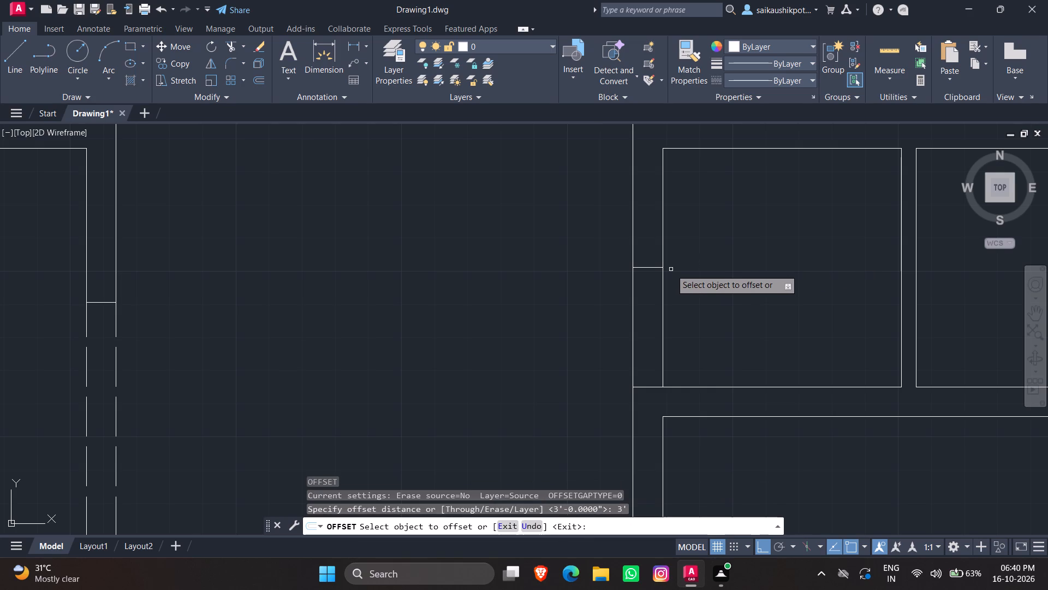
pyautogui.click(647, 268)
pyautogui.click(650, 181)
pyautogui.press('Escape')
pyautogui.press('Escape')
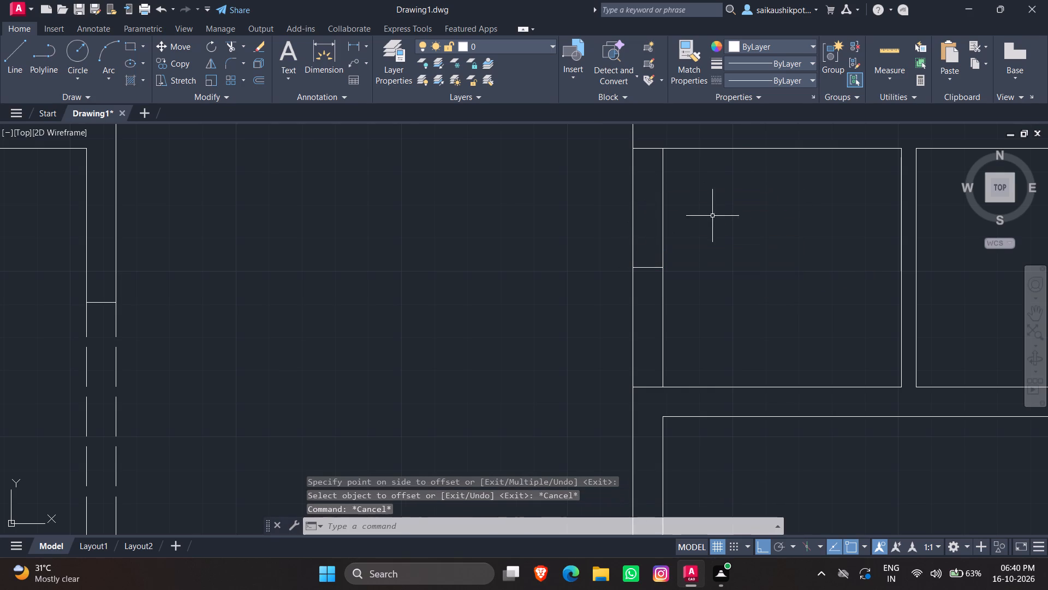
# Trim both faces of the middle room's left wall between the upper and lower offset lines to open the wall.
pyautogui.press('t')
pyautogui.press('r')
pyautogui.press('Return')
pyautogui.press('Return')
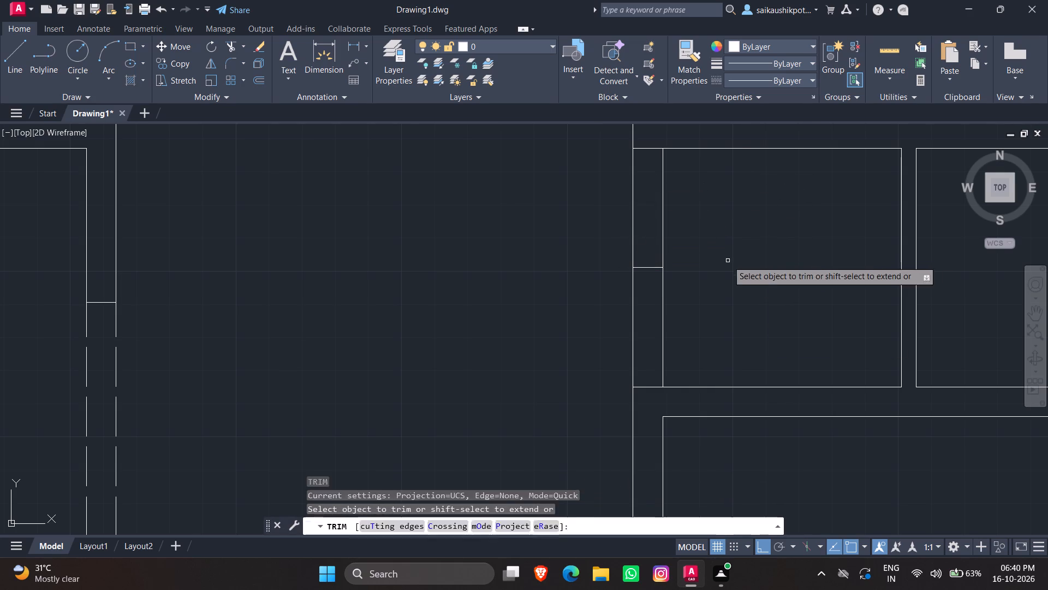
pyautogui.click(733, 230)
pyautogui.click(583, 214)
pyautogui.moveTo(717, 286); pyautogui.dragTo(712, 286)
pyautogui.click(485, 286)
pyautogui.press('Escape')
# Erase the leftover short horizontal line in the middle of the new opening.
pyautogui.click(680, 277)
pyautogui.click(626, 233)
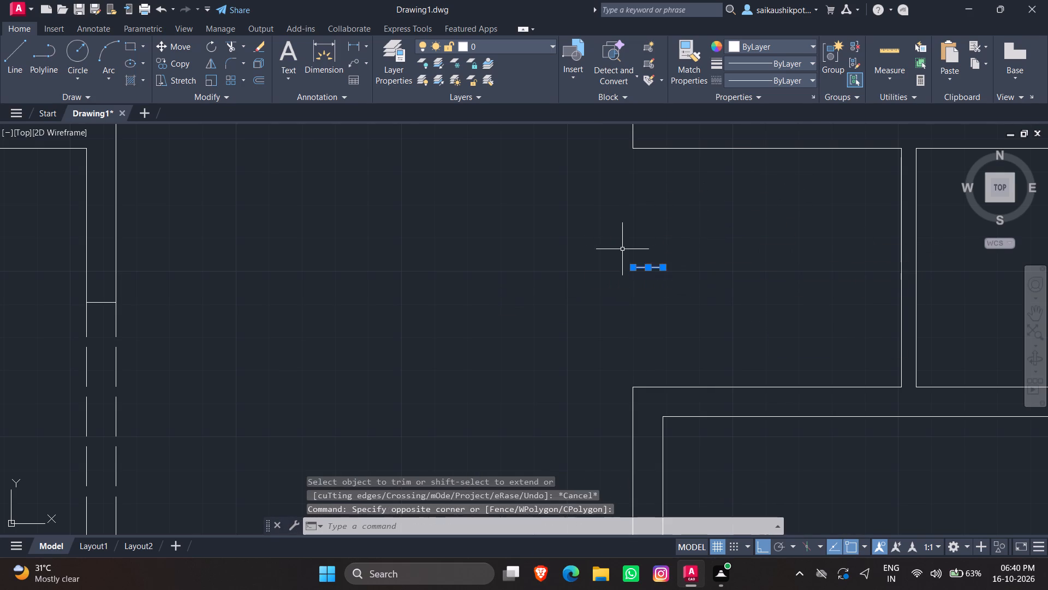
pyautogui.press('Escape')
pyautogui.click(667, 291)
pyautogui.moveTo(669, 291); pyautogui.dragTo(656, 271)
pyautogui.click(609, 206)
pyautogui.click(700, 310)
pyautogui.click(664, 279)
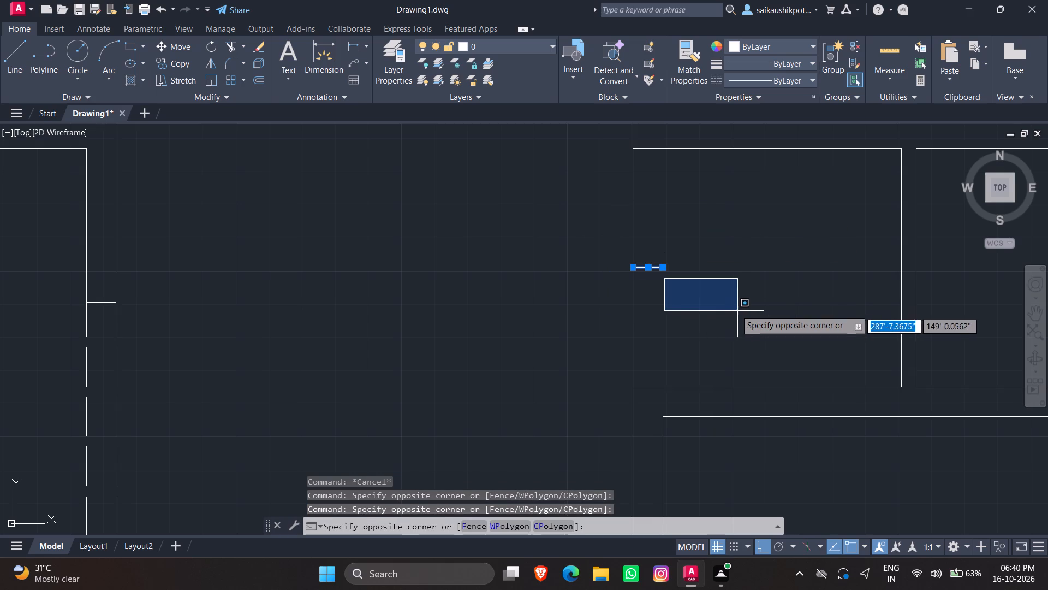
pyautogui.press('Delete')
pyautogui.press('Escape')
pyautogui.press('Escape')
pyautogui.press('Escape')
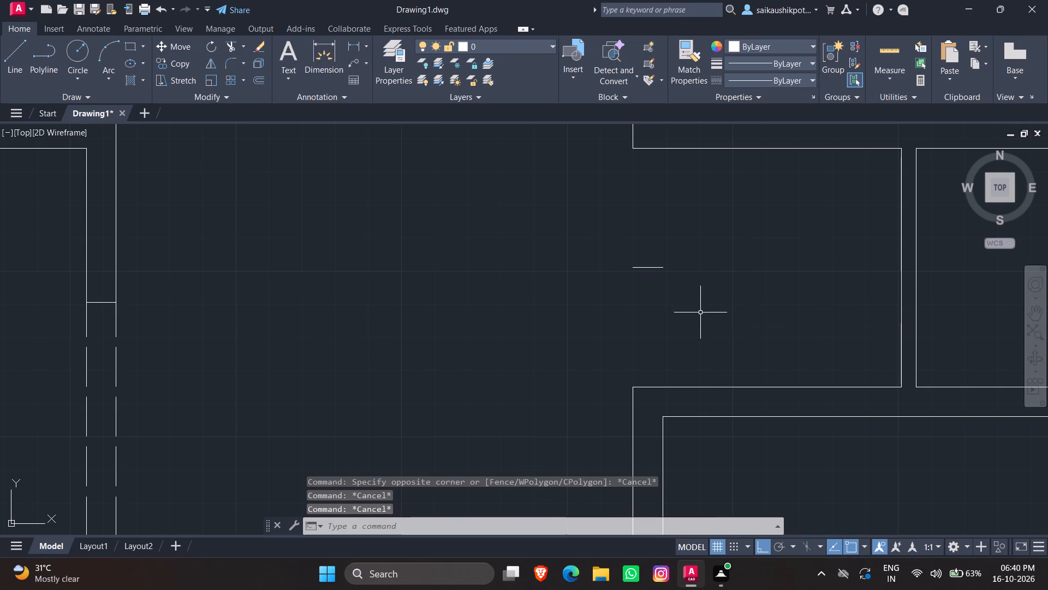
pyautogui.moveTo(703, 304); pyautogui.dragTo(693, 297)
pyautogui.click(573, 237)
pyautogui.press('Delete')
pyautogui.press('Delete')
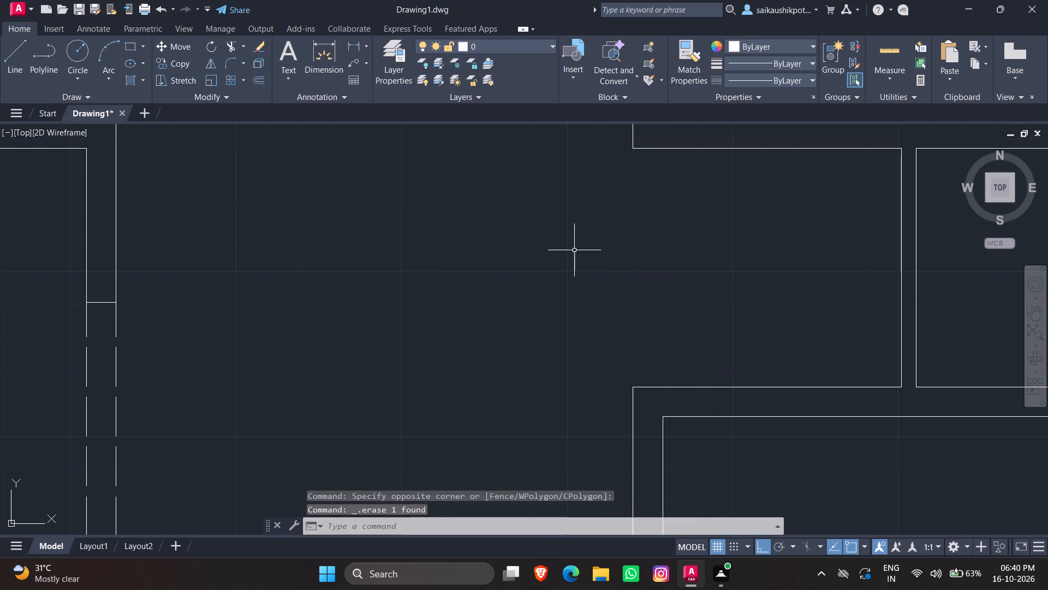
# Draw two vertical lines across the opening, one along the wall's outer face and one along its inner face.
pyautogui.press('l')
pyautogui.press('Return')
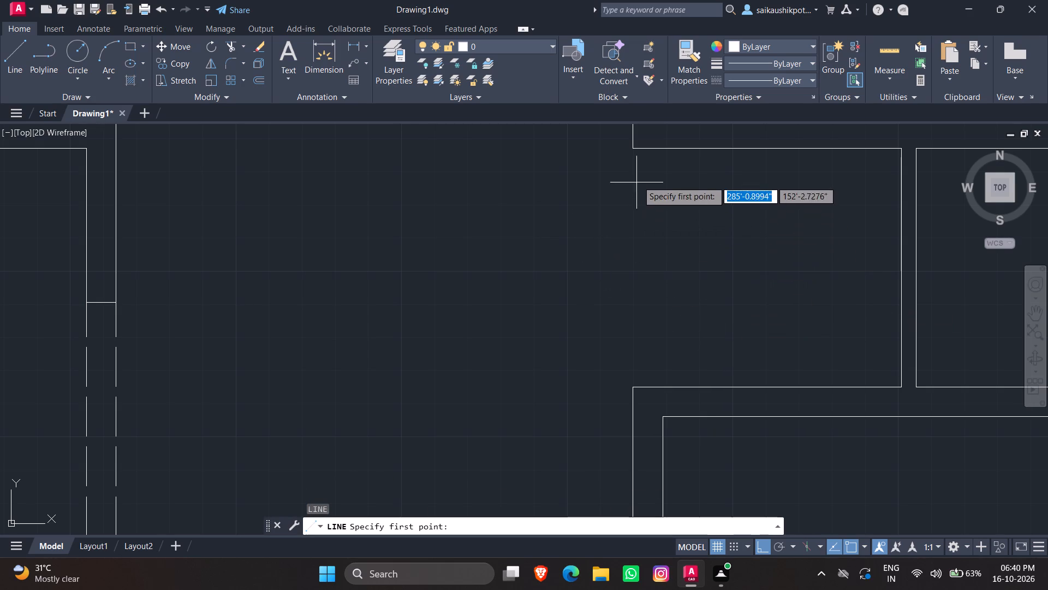
pyautogui.click(635, 150)
pyautogui.click(639, 388)
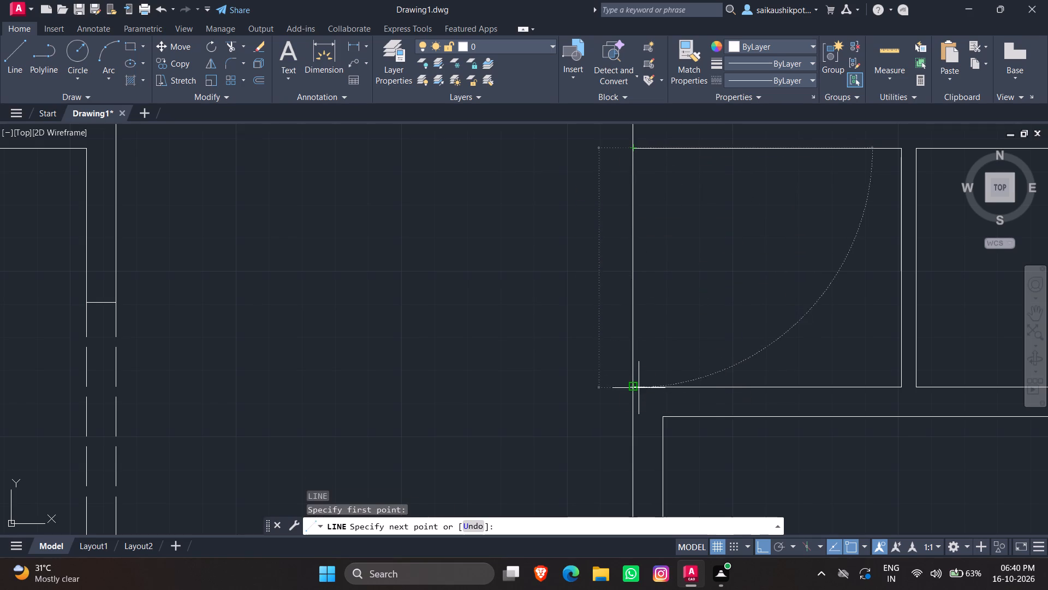
pyautogui.press('Escape')
pyautogui.press('space')
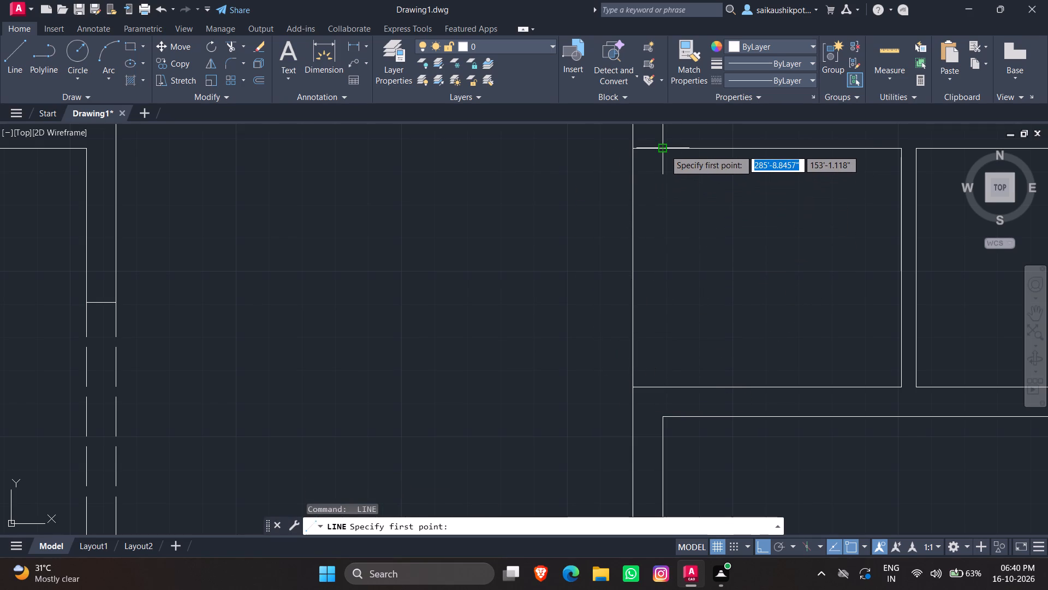
pyautogui.click(664, 156)
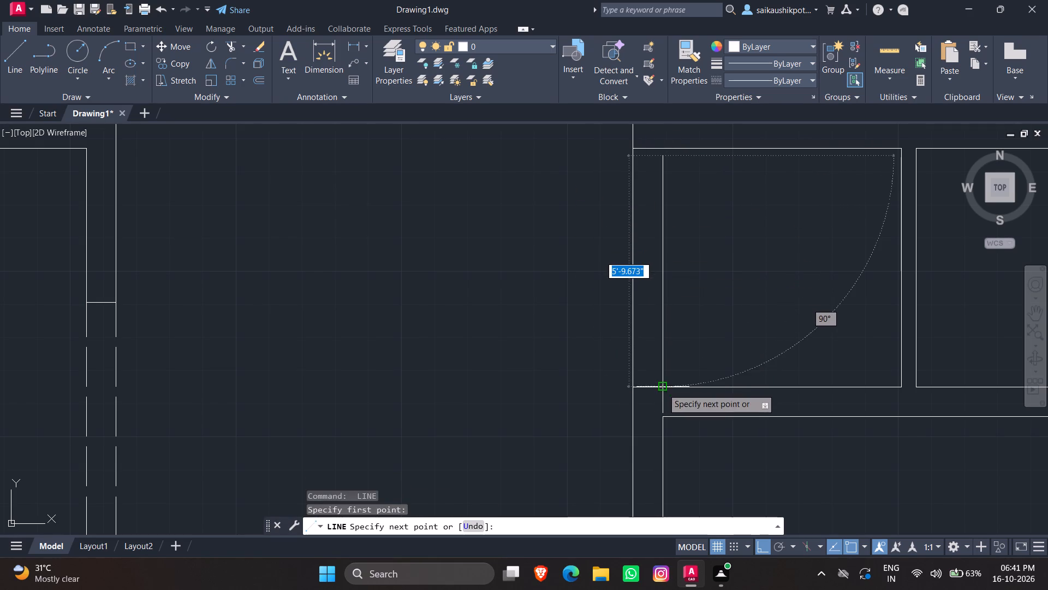
pyautogui.click(663, 388)
pyautogui.press('Escape')
# Stretch the upper end of the inner-face line up to the middle room's top wall line.
pyautogui.moveTo(704, 239); pyautogui.dragTo(681, 240)
pyautogui.click(661, 241)
pyautogui.scroll(1, 662, 191)
pyautogui.scroll(-2, 659, 235)
pyautogui.scroll(1, 658, 164)
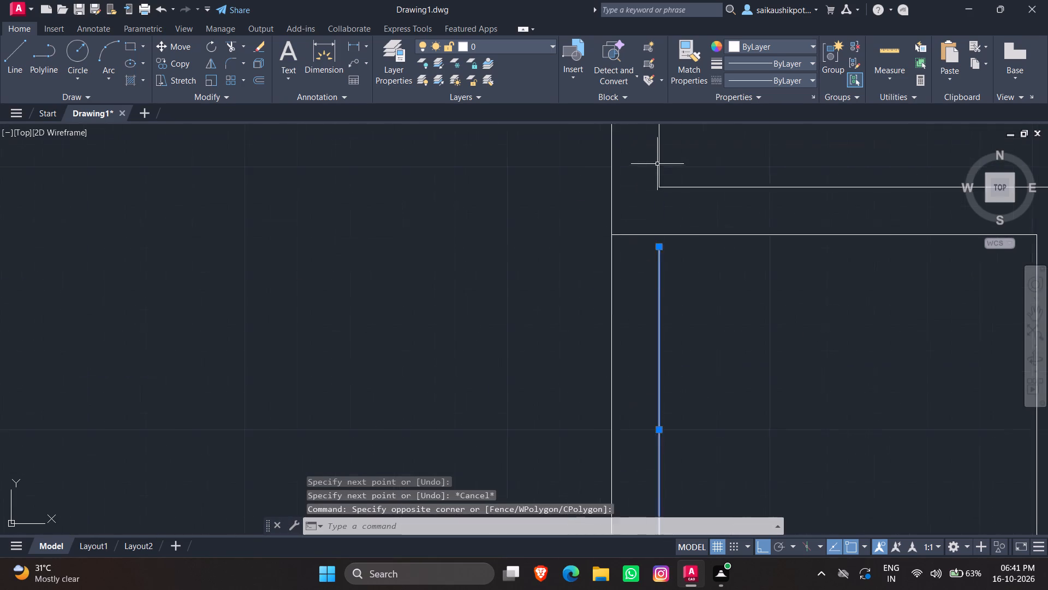
pyautogui.scroll(3, 657, 164)
pyautogui.click(666, 339)
pyautogui.click(633, 332)
pyautogui.click(660, 326)
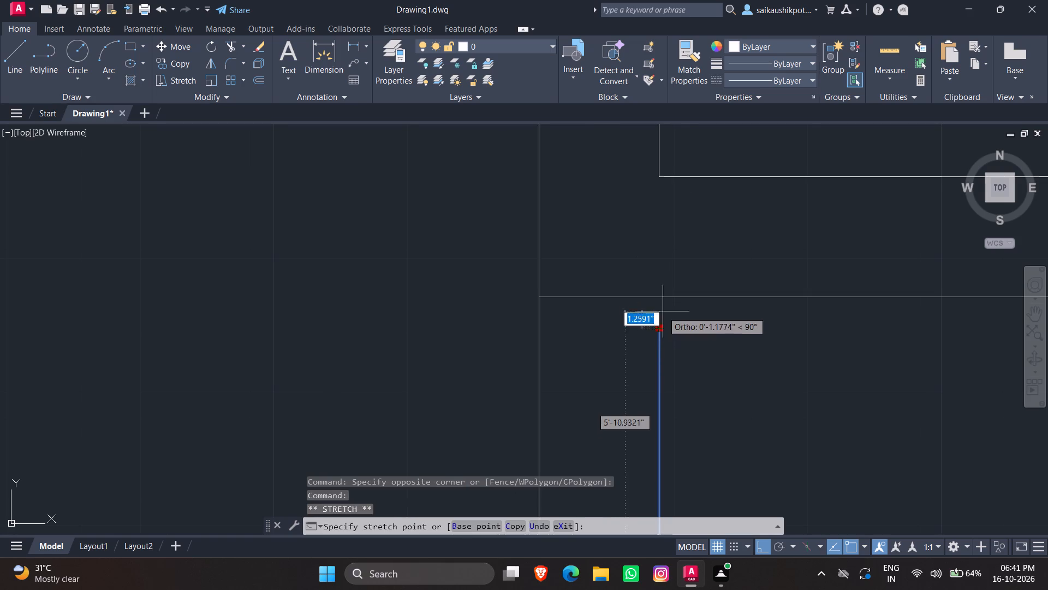
pyautogui.click(660, 296)
pyautogui.press('Escape')
pyautogui.press('Escape')
# Set the linetype of both vertical lines across the opening to ACAD_ISO02W100.
pyautogui.scroll(-4, 684, 327)
pyautogui.scroll(1, 681, 318)
pyautogui.moveTo(685, 324); pyautogui.dragTo(676, 322)
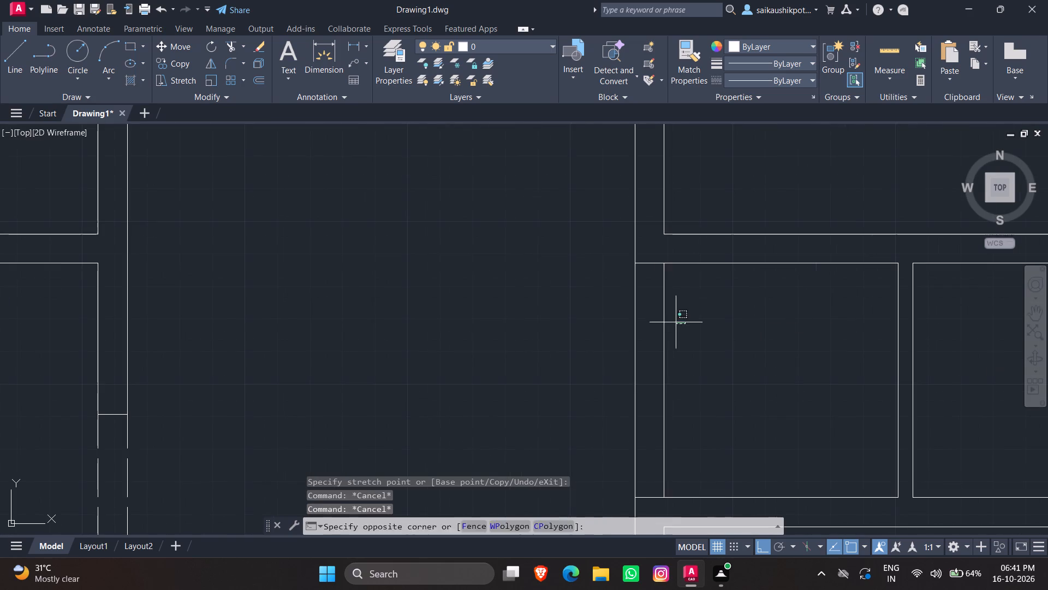
pyautogui.click(558, 313)
pyautogui.click(737, 79)
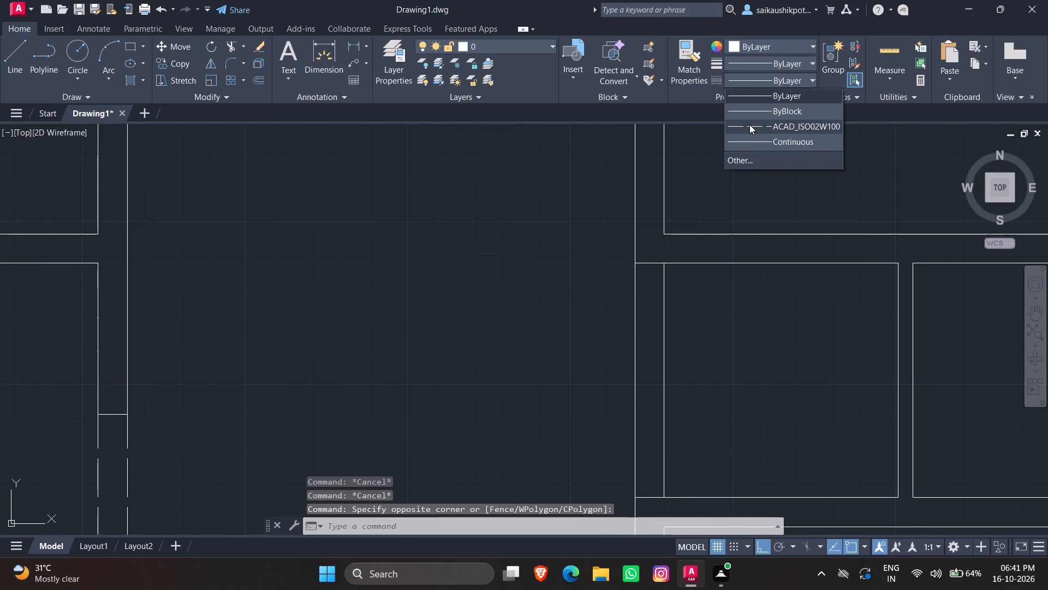
pyautogui.click(750, 127)
pyautogui.press('Escape')
pyautogui.scroll(-2, 700, 226)
pyautogui.press('Escape')
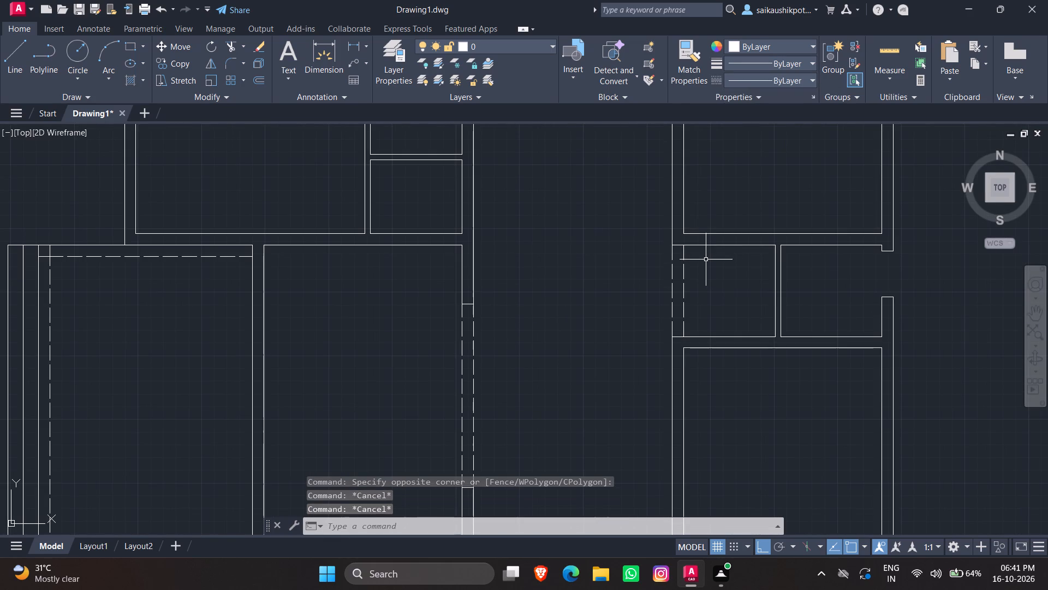
# Measure the width of the central hall between its left and right inner wall faces near the top.
pyautogui.scroll(-1, 719, 302)
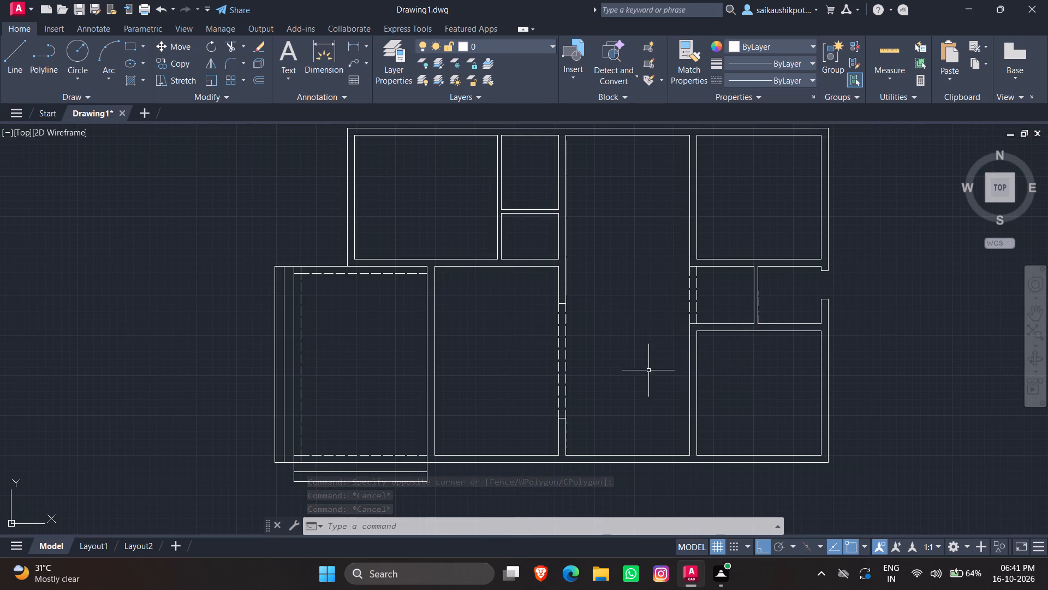
pyautogui.scroll(-1, 650, 364)
pyautogui.scroll(2, 633, 285)
pyautogui.scroll(-2, 634, 313)
pyautogui.scroll(2, 645, 255)
pyautogui.press('Escape')
pyautogui.press('Escape')
pyautogui.press('Escape')
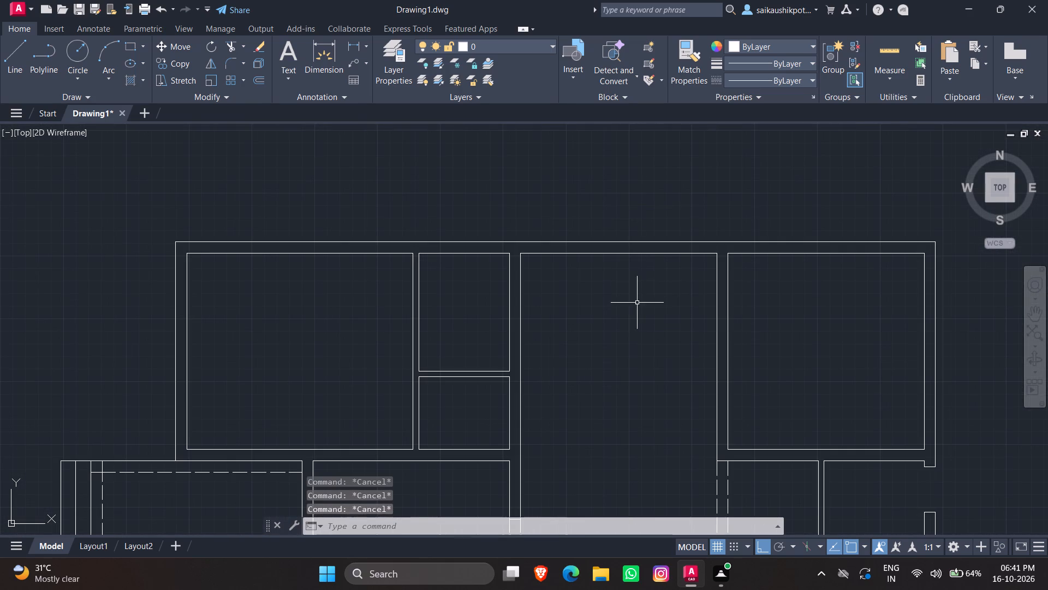
pyautogui.press('Escape')
pyautogui.click(889, 46)
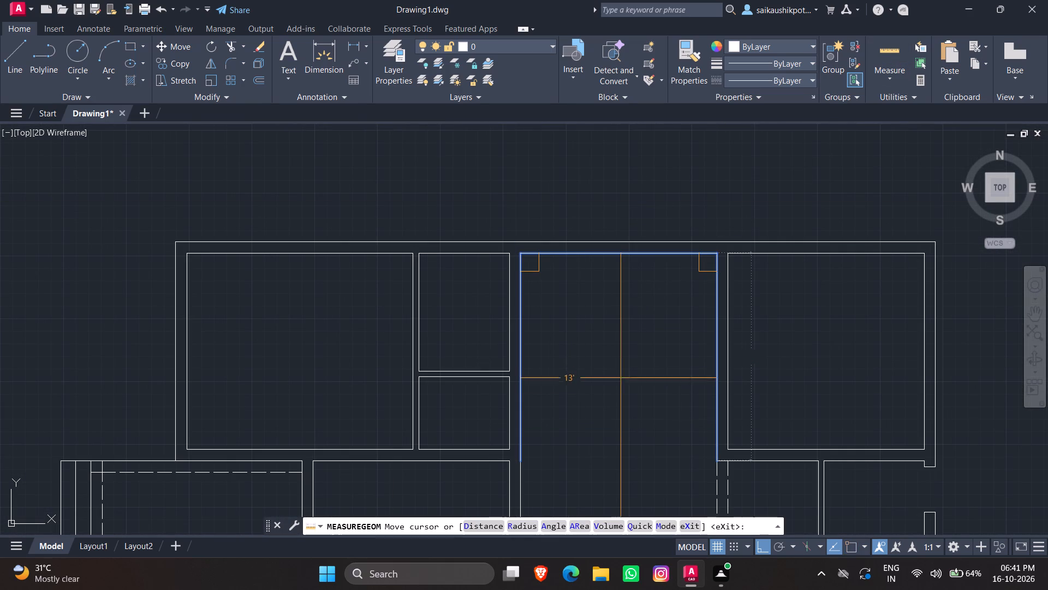
pyautogui.press('Escape')
pyautogui.press('Escape')
pyautogui.press('Escape')
pyautogui.press('Escape')
pyautogui.press('Escape')
pyautogui.press('Escape')
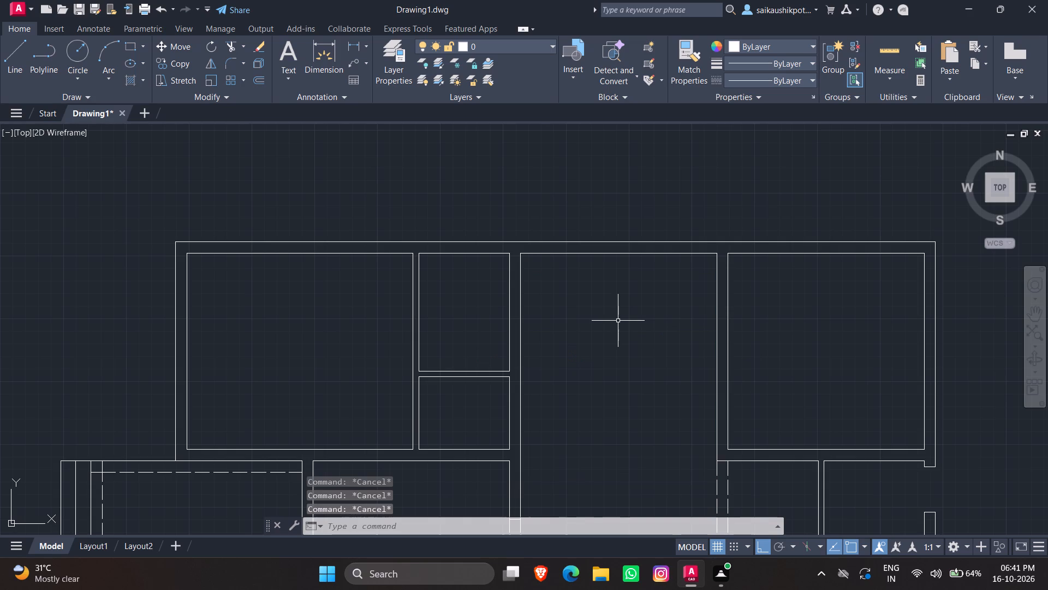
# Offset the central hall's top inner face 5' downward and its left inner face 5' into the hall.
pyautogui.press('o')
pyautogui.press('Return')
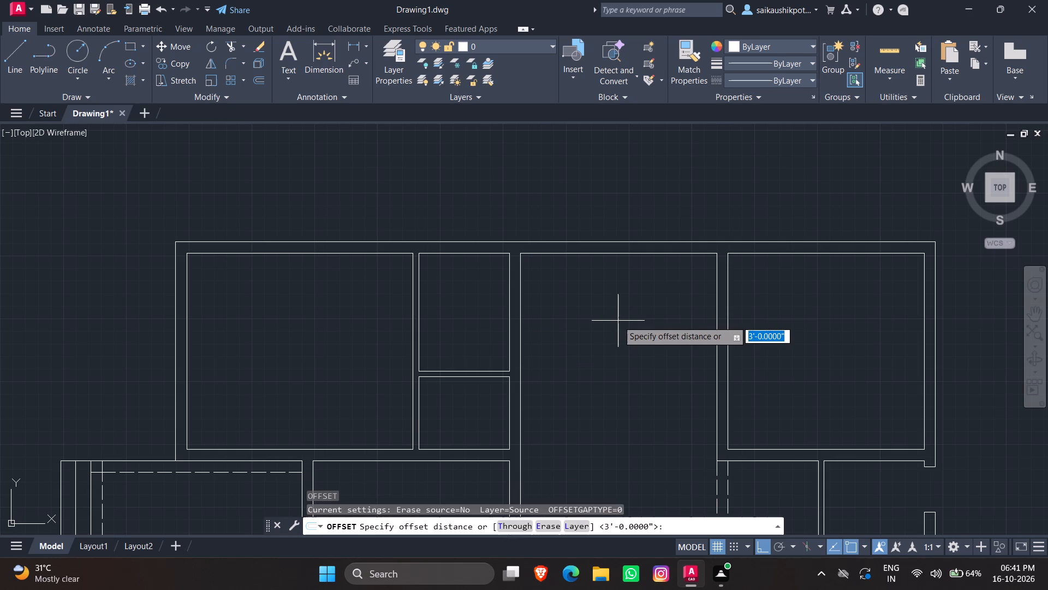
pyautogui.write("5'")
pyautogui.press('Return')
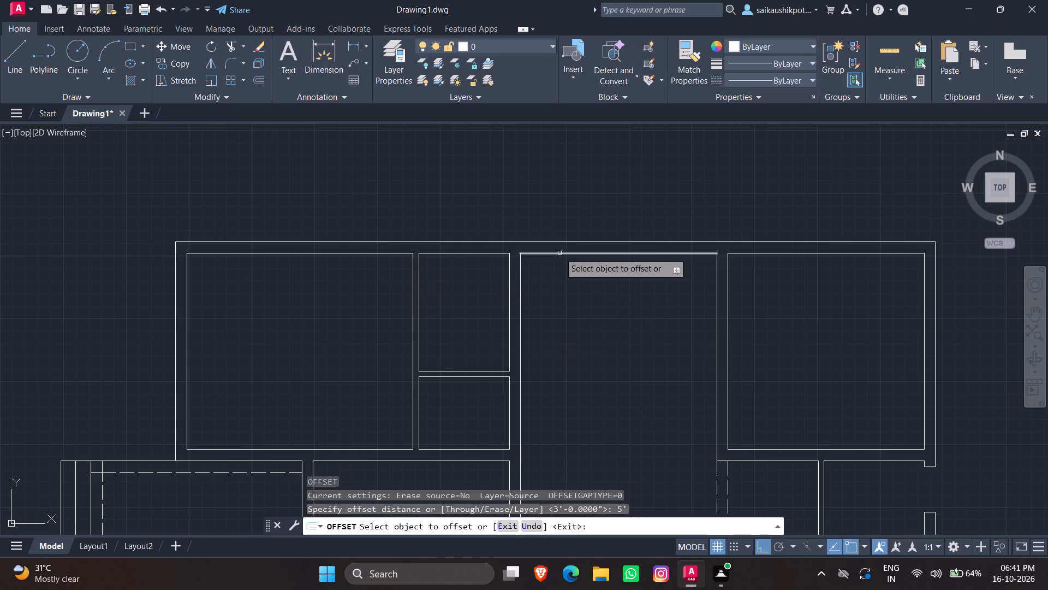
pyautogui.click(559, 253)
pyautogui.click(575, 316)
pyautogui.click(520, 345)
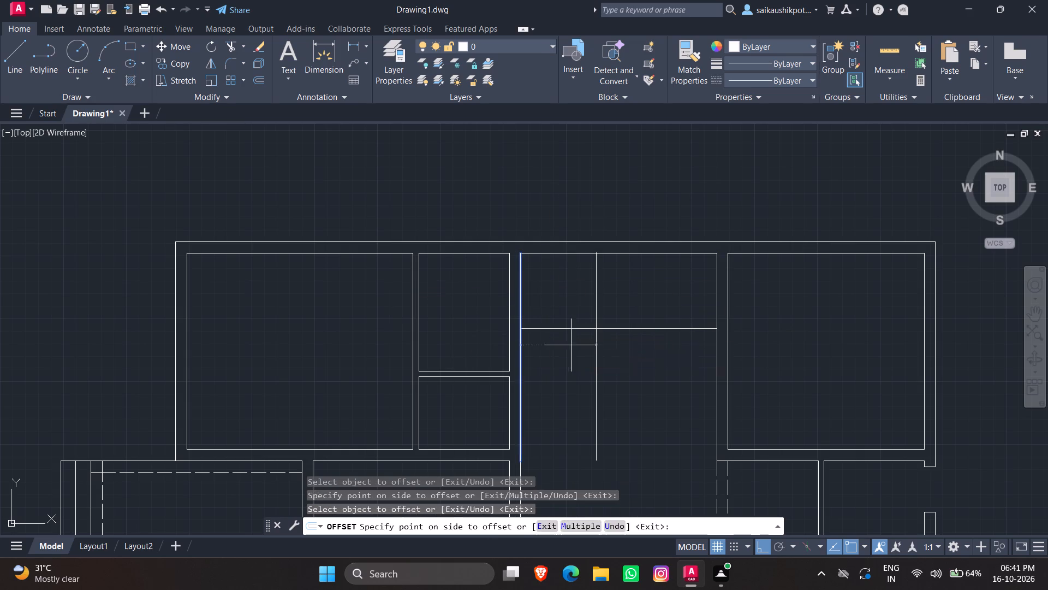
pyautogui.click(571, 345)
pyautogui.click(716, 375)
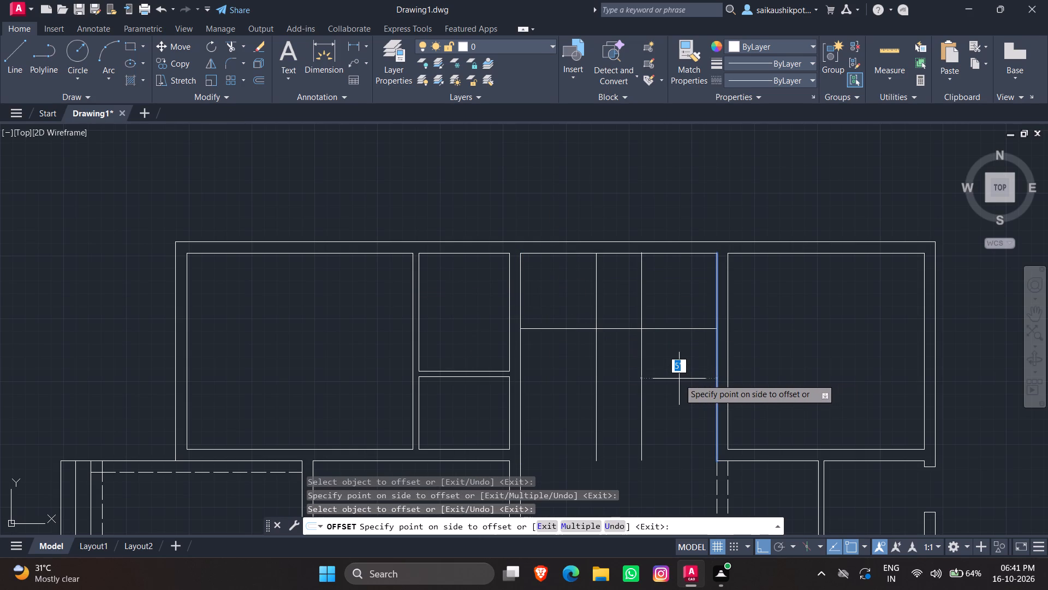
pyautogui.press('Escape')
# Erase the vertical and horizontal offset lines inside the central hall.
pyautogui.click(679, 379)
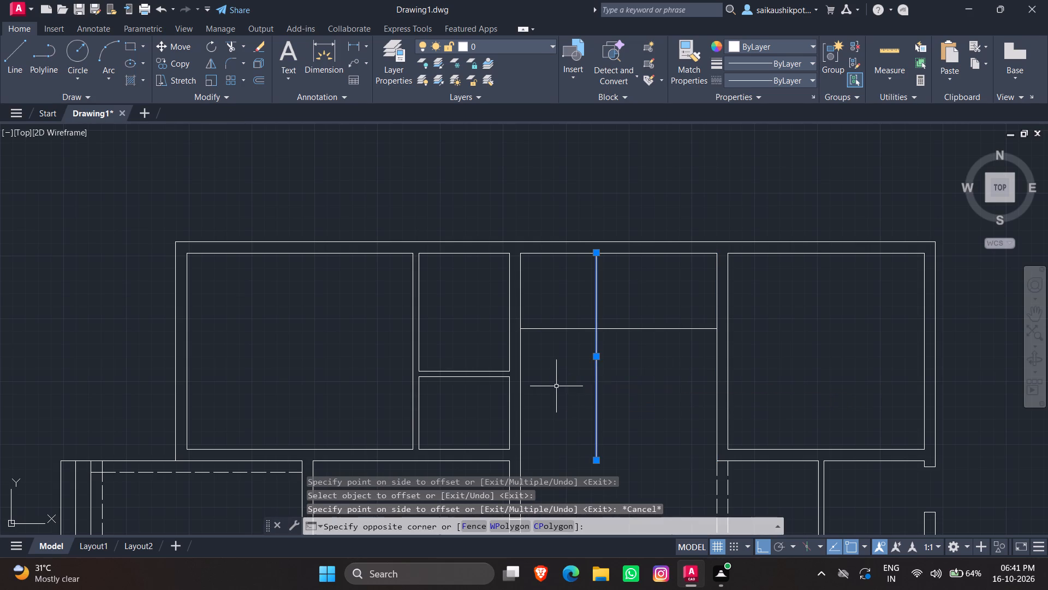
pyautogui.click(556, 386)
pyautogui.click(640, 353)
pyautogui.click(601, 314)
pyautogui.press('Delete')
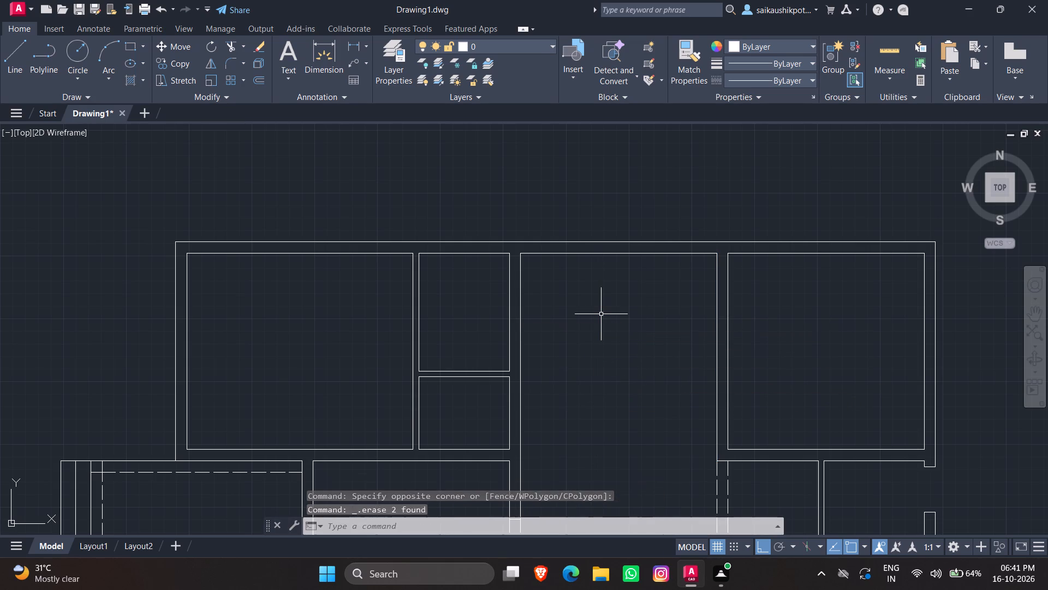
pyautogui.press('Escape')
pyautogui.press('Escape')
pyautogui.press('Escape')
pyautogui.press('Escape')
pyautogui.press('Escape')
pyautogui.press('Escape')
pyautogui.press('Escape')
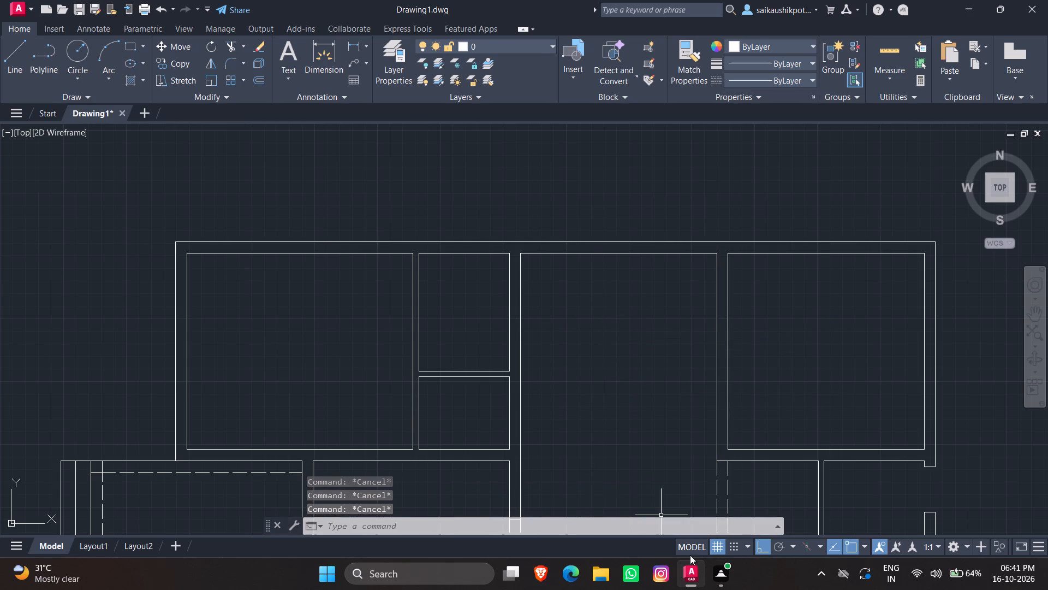
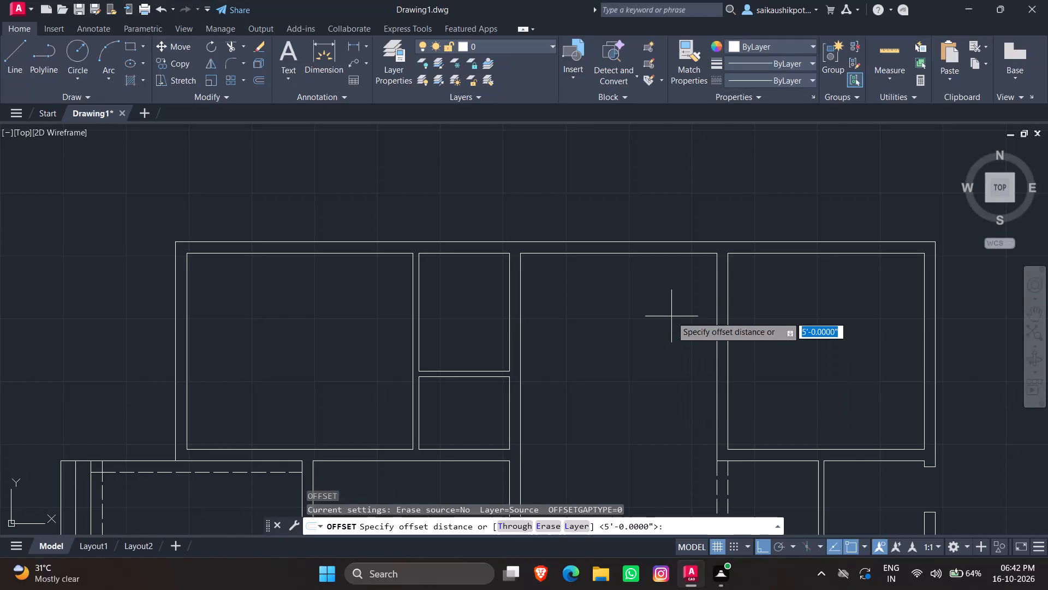
# Offset the central hall's left inner face 4.3' into the hall, and offset that copy another 4.3' in the same direction.
pyautogui.write('4.3')
pyautogui.press("'")
pyautogui.press('Return')
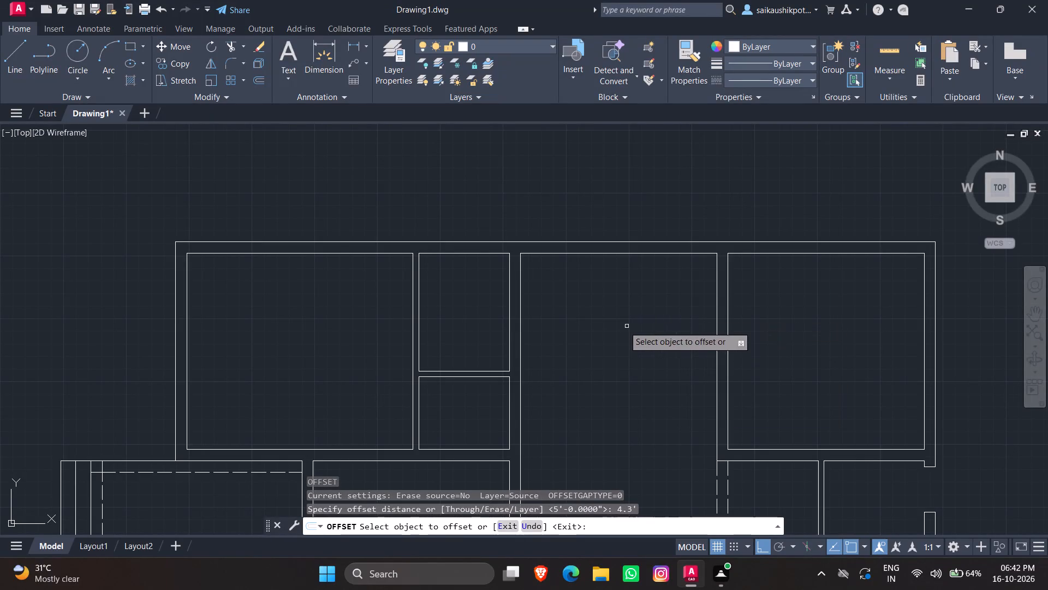
pyautogui.click(522, 312)
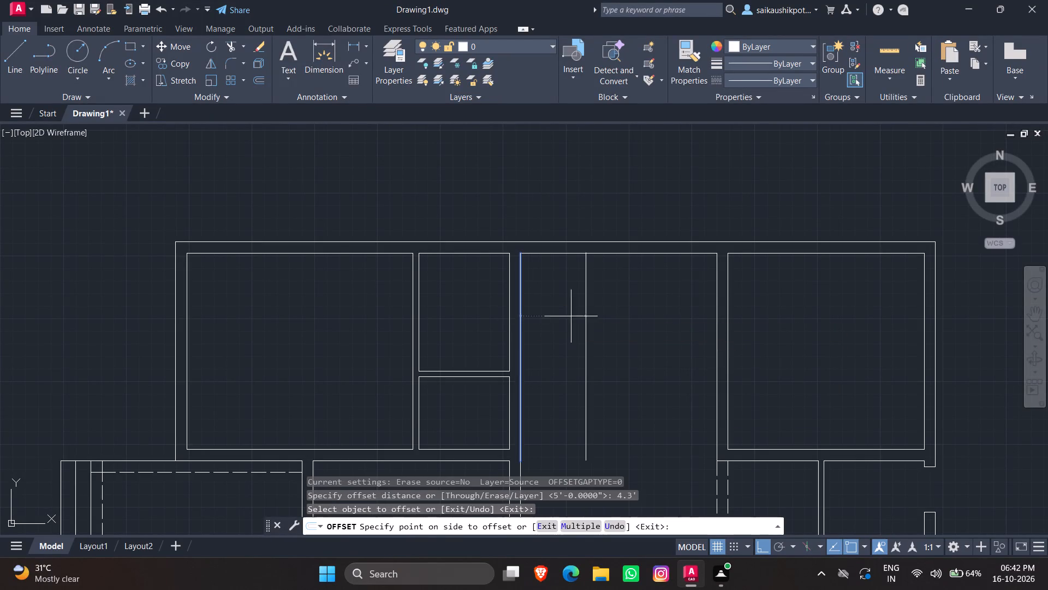
pyautogui.click(571, 316)
pyautogui.click(585, 315)
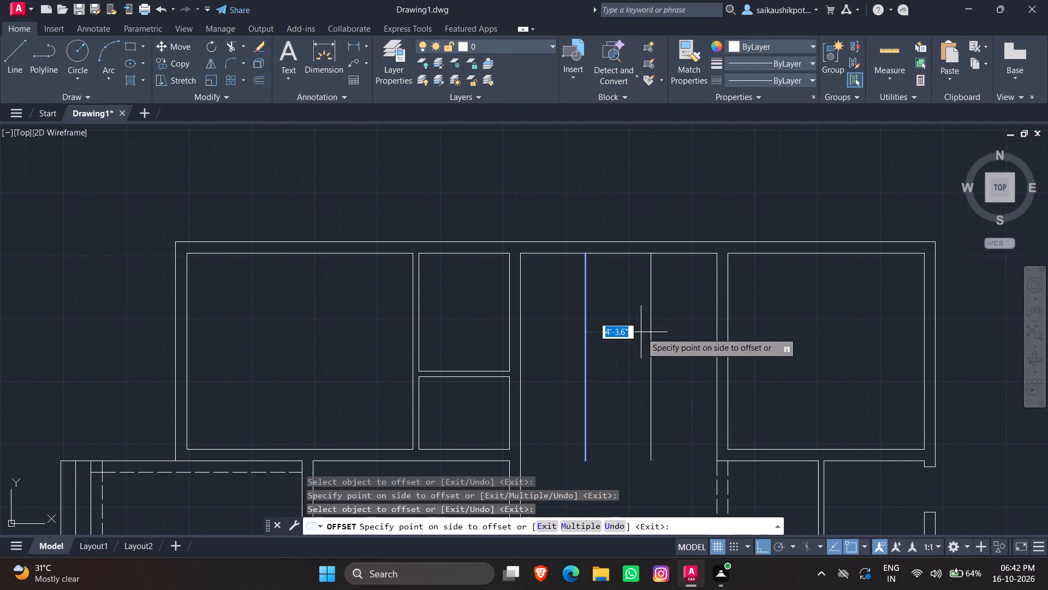
pyautogui.click(641, 332)
pyautogui.click(651, 330)
pyautogui.press('Escape')
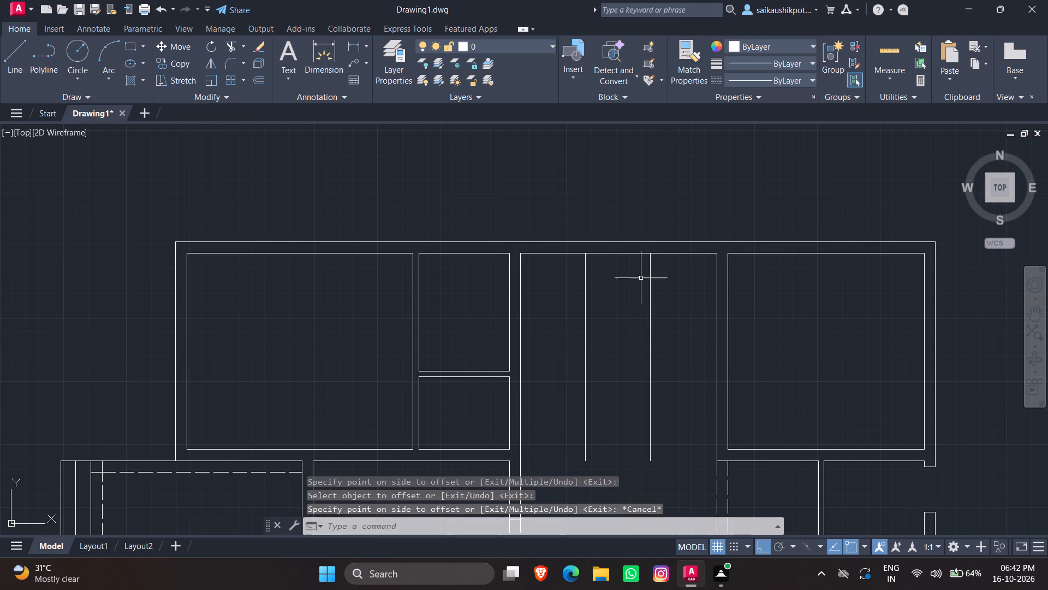
# Offset the central hall's top inner face 4.3' downward.
pyautogui.press('space')
pyautogui.press('space')
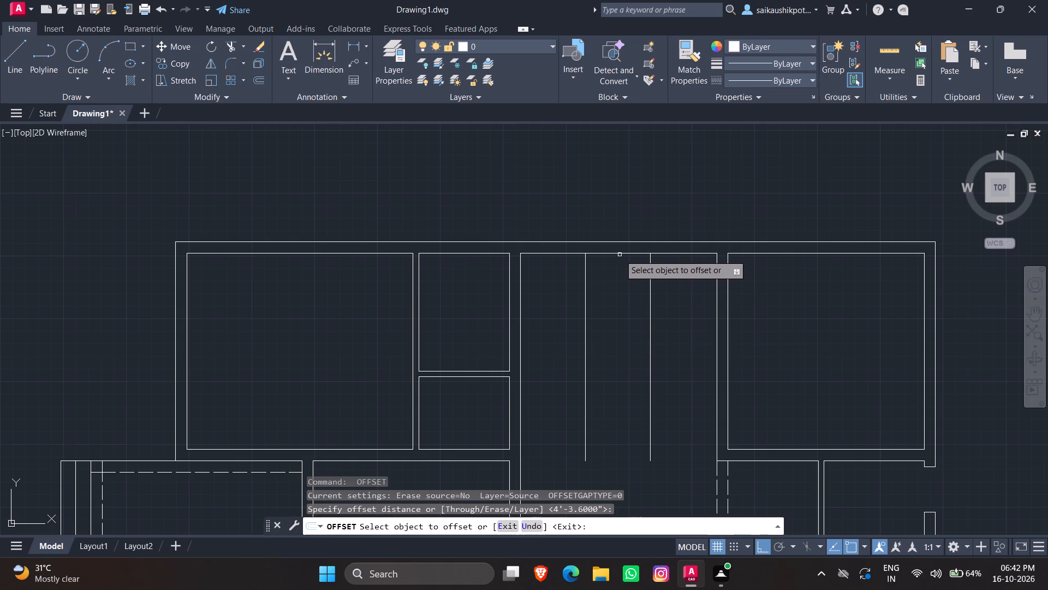
pyautogui.click(618, 254)
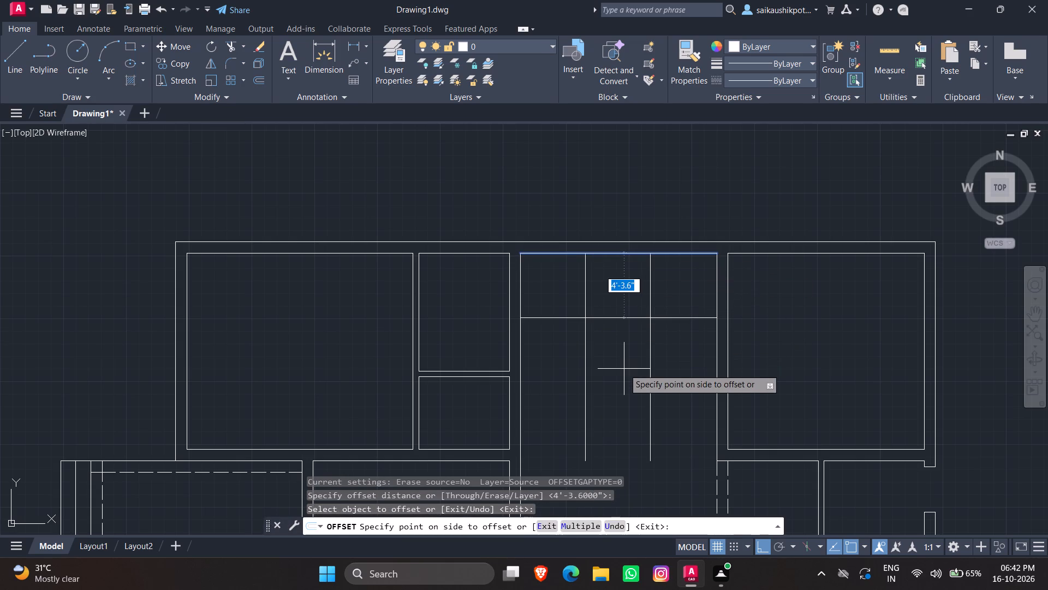
pyautogui.click(624, 369)
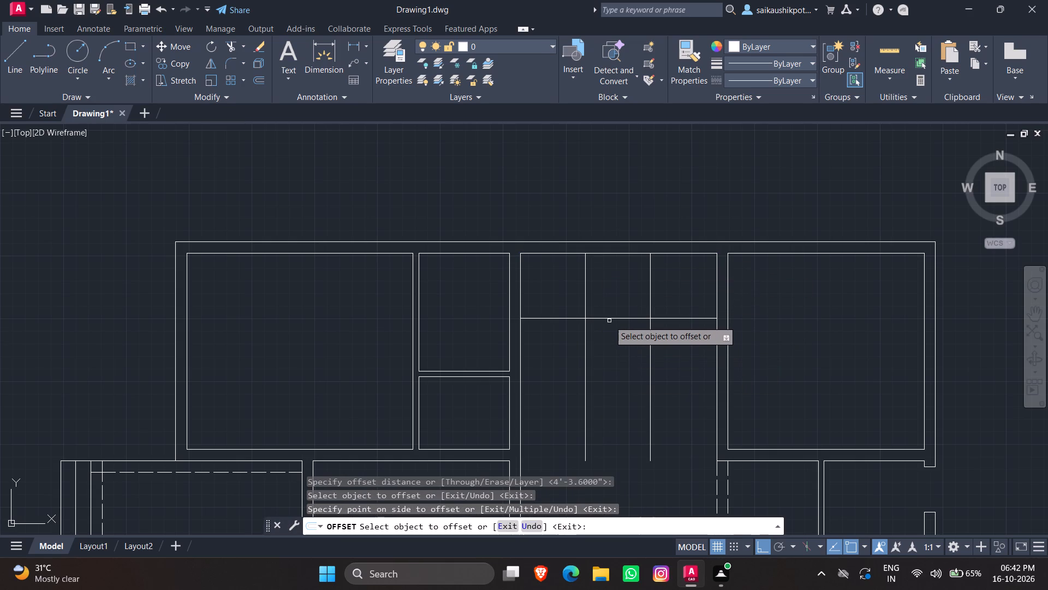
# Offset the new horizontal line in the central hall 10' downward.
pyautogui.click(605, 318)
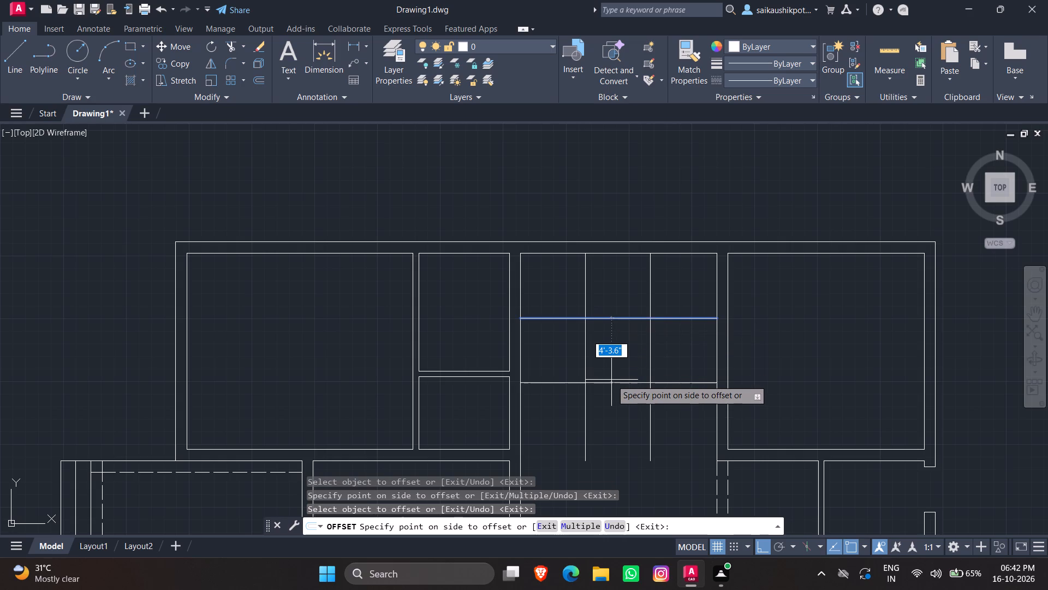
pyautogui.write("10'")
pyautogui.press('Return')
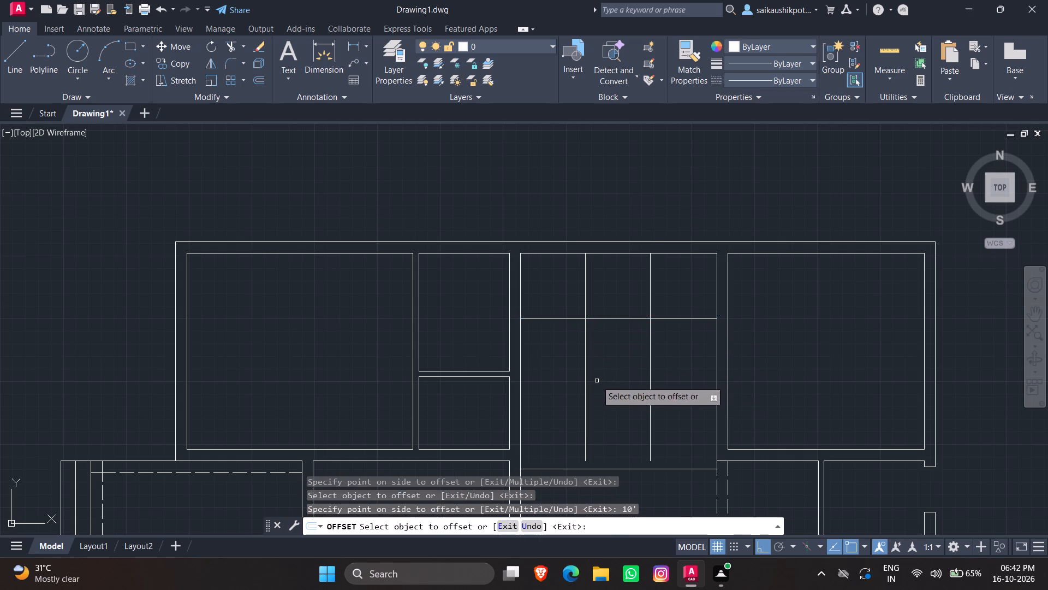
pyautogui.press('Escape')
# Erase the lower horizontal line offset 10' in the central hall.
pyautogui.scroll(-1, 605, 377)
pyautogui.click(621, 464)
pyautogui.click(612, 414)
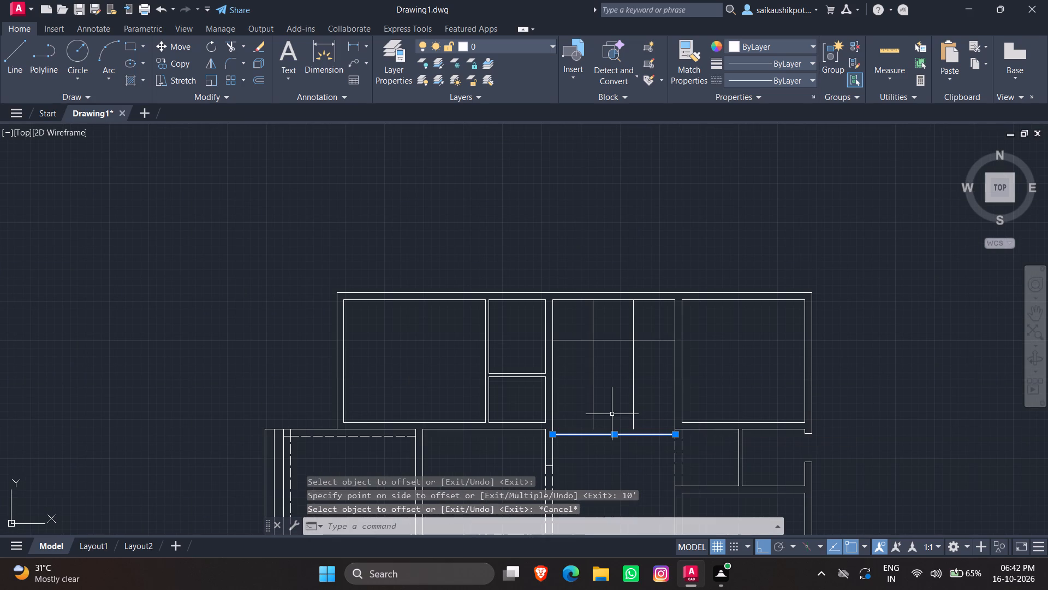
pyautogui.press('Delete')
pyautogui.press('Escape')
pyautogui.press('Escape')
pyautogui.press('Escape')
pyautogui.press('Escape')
# Offset the horizontal line below the central hall's top face 8' downward.
pyautogui.press('o')
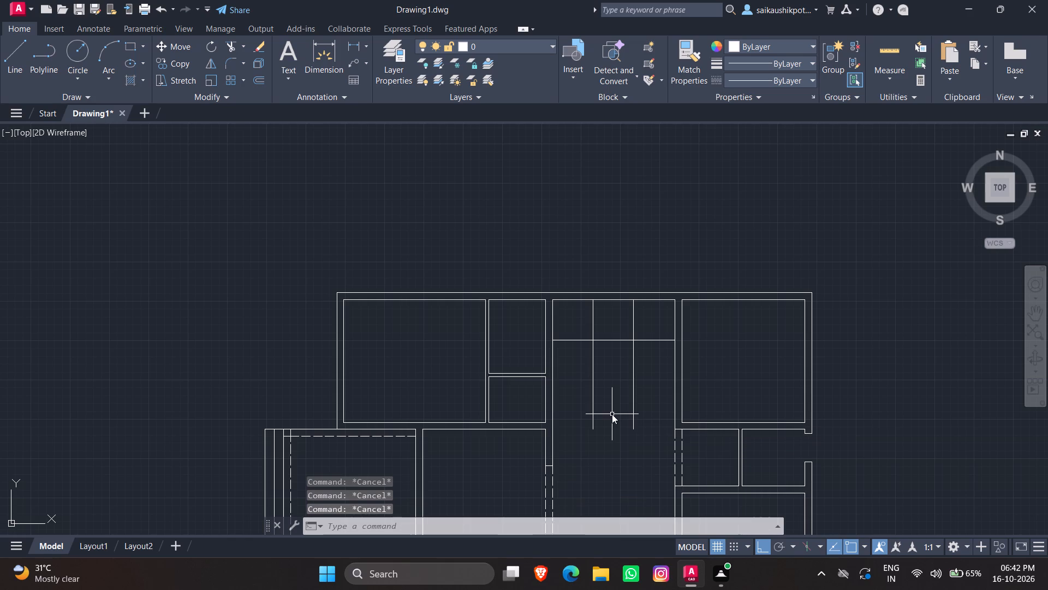
pyautogui.press('Return')
pyautogui.write("8'")
pyautogui.press('Return')
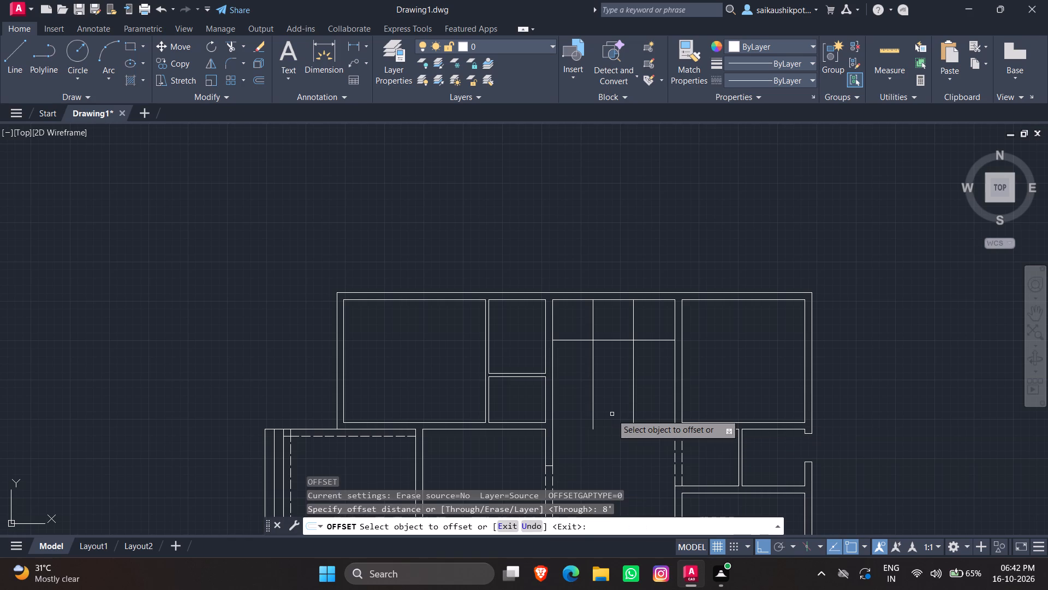
pyautogui.click(612, 341)
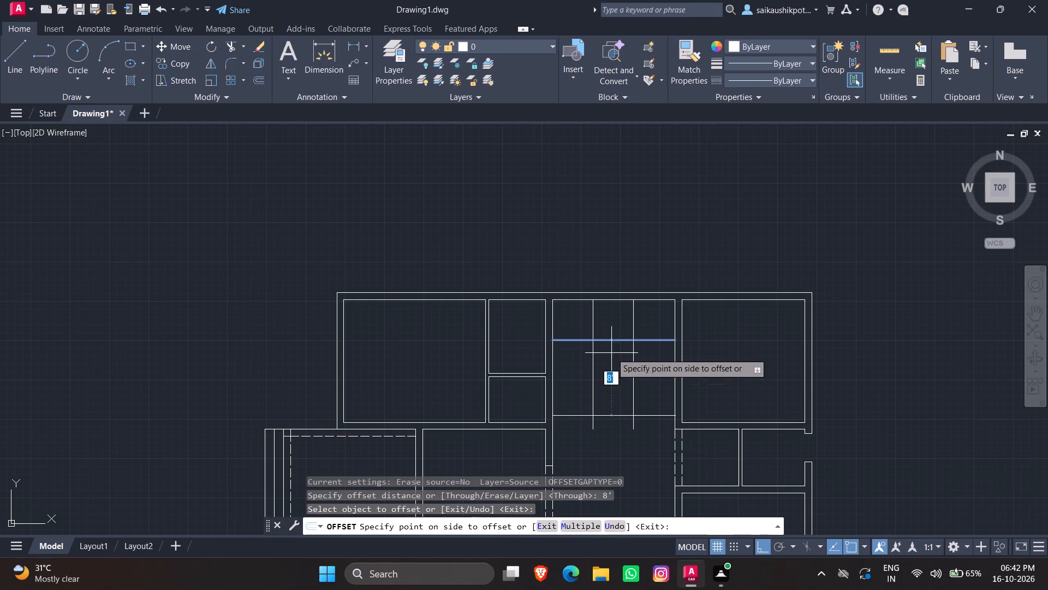
pyautogui.click(615, 386)
pyautogui.press('Escape')
# Trim the ends of the two vertical offset lines that extend below the central hall's lower horizontal line.
pyautogui.write('tr')
pyautogui.press('Return')
pyautogui.scroll(1, 634, 433)
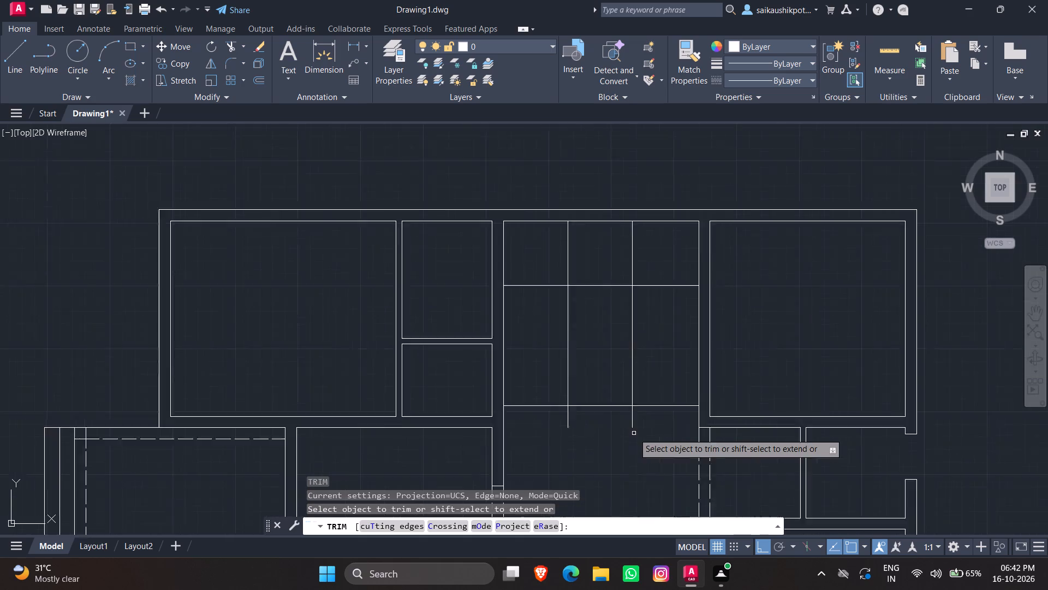
pyautogui.scroll(2, 634, 433)
pyautogui.moveTo(647, 406); pyautogui.dragTo(413, 414)
pyautogui.click(413, 414)
pyautogui.click(475, 416)
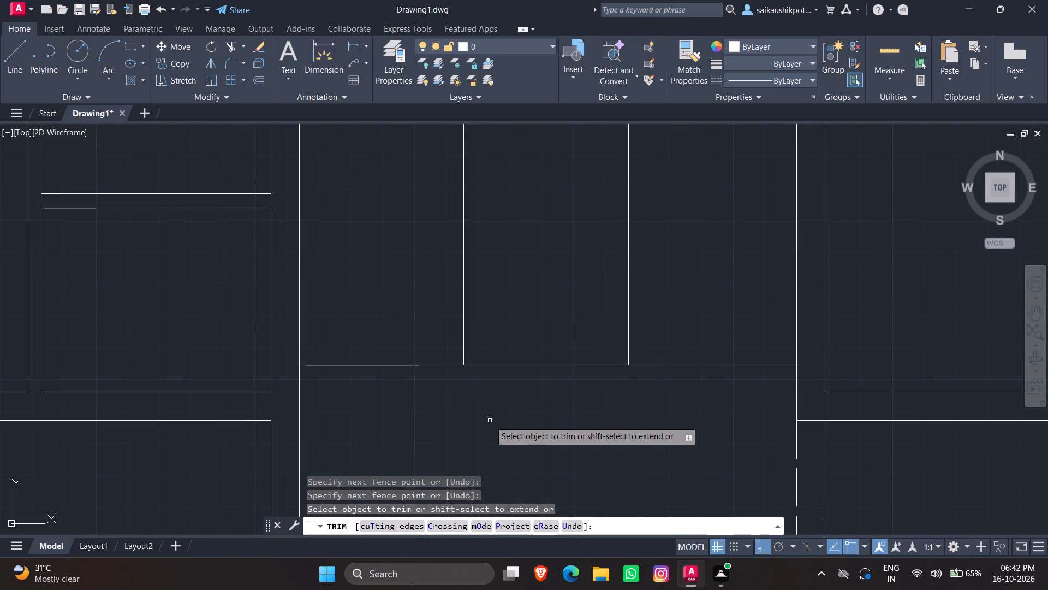
pyautogui.press('Escape')
pyautogui.press('Escape')
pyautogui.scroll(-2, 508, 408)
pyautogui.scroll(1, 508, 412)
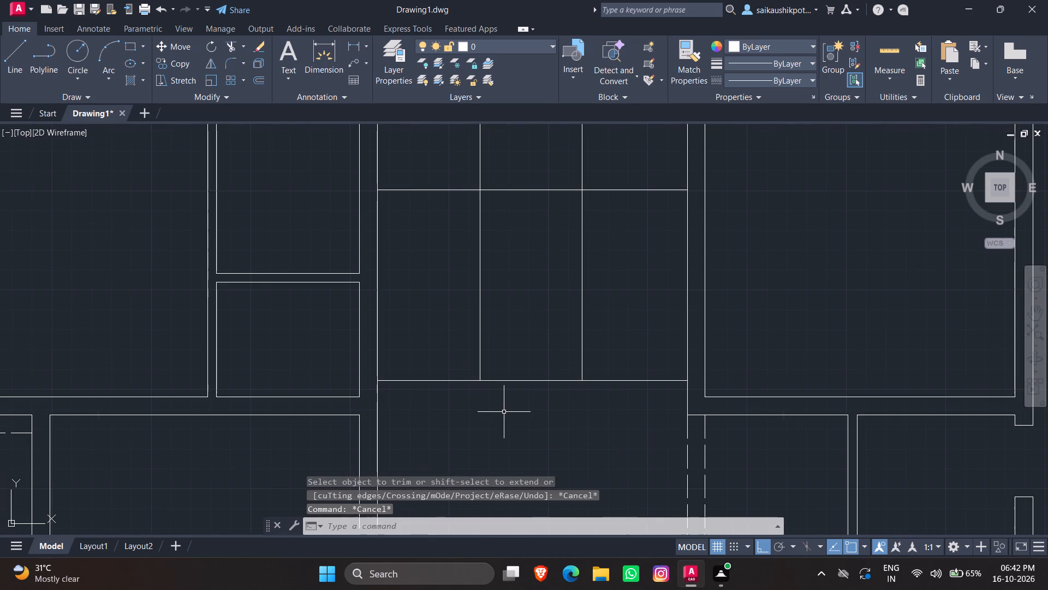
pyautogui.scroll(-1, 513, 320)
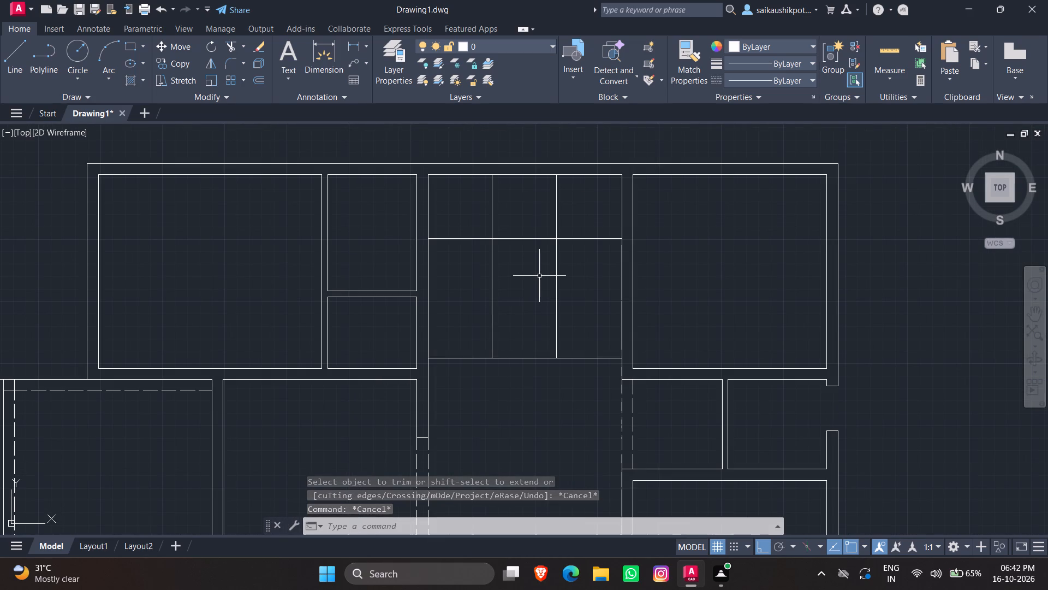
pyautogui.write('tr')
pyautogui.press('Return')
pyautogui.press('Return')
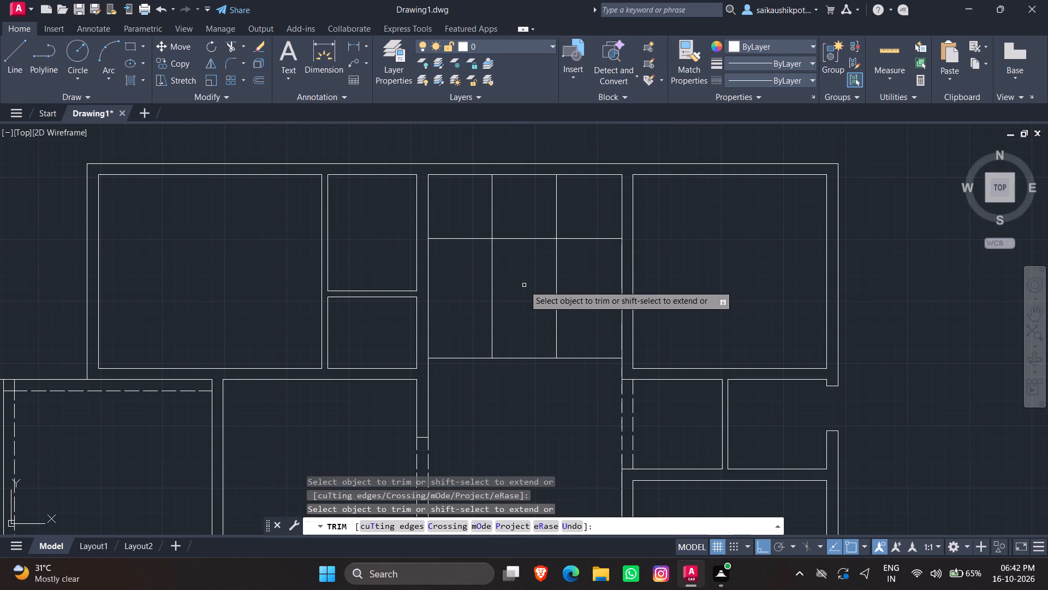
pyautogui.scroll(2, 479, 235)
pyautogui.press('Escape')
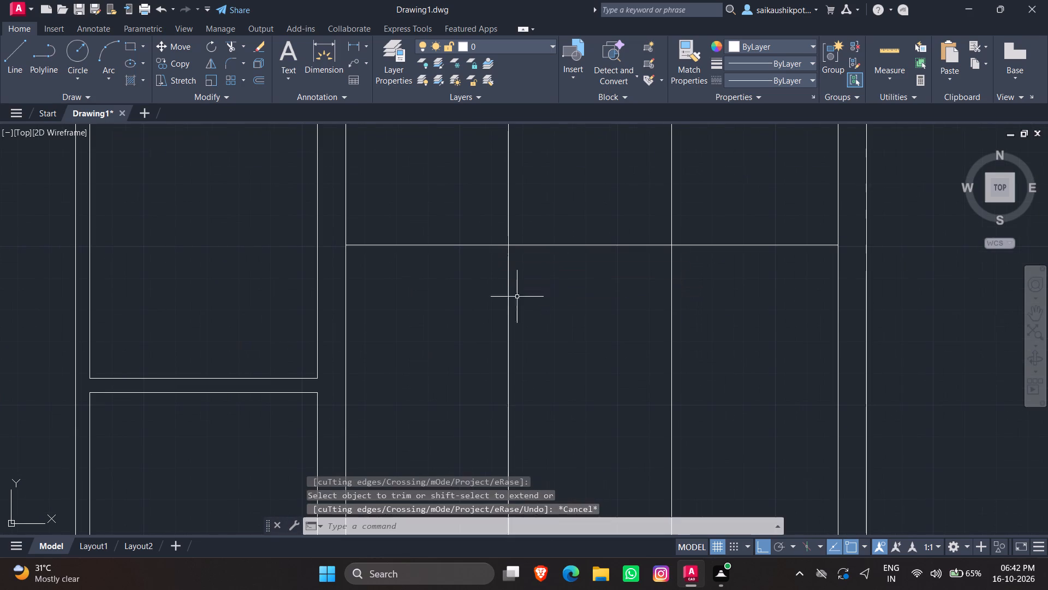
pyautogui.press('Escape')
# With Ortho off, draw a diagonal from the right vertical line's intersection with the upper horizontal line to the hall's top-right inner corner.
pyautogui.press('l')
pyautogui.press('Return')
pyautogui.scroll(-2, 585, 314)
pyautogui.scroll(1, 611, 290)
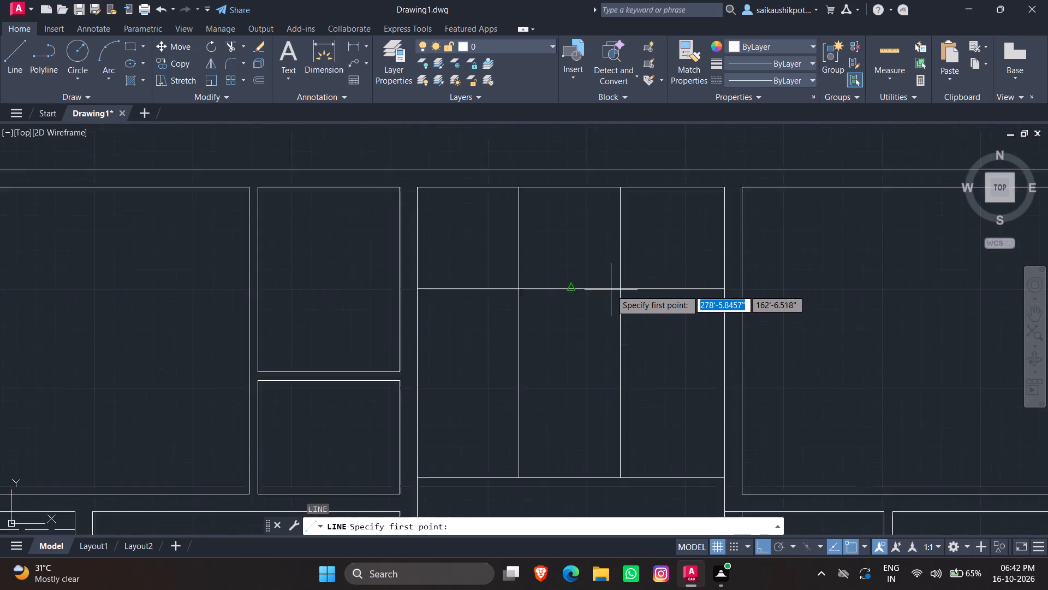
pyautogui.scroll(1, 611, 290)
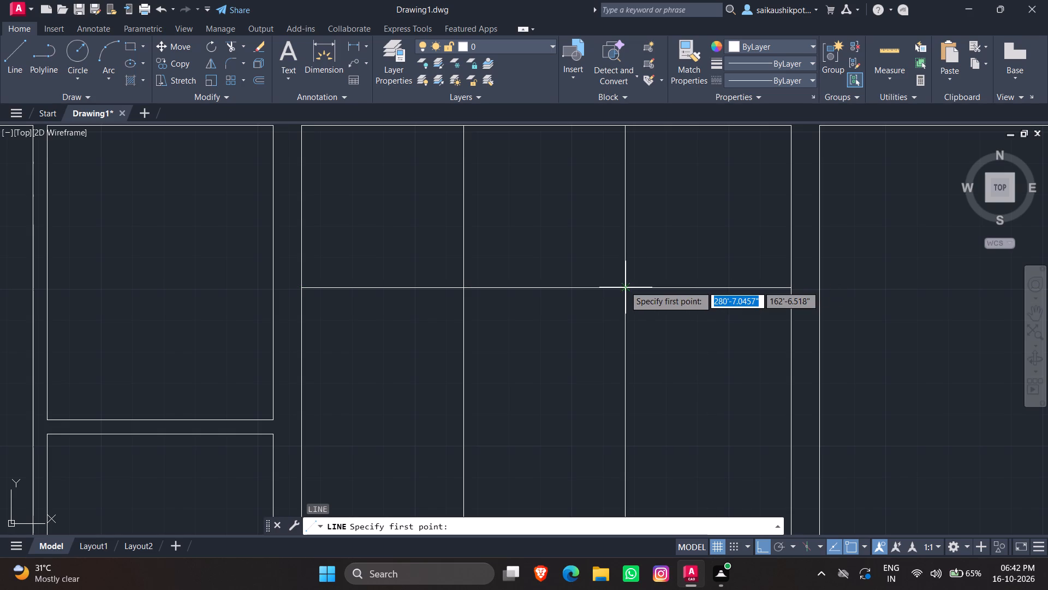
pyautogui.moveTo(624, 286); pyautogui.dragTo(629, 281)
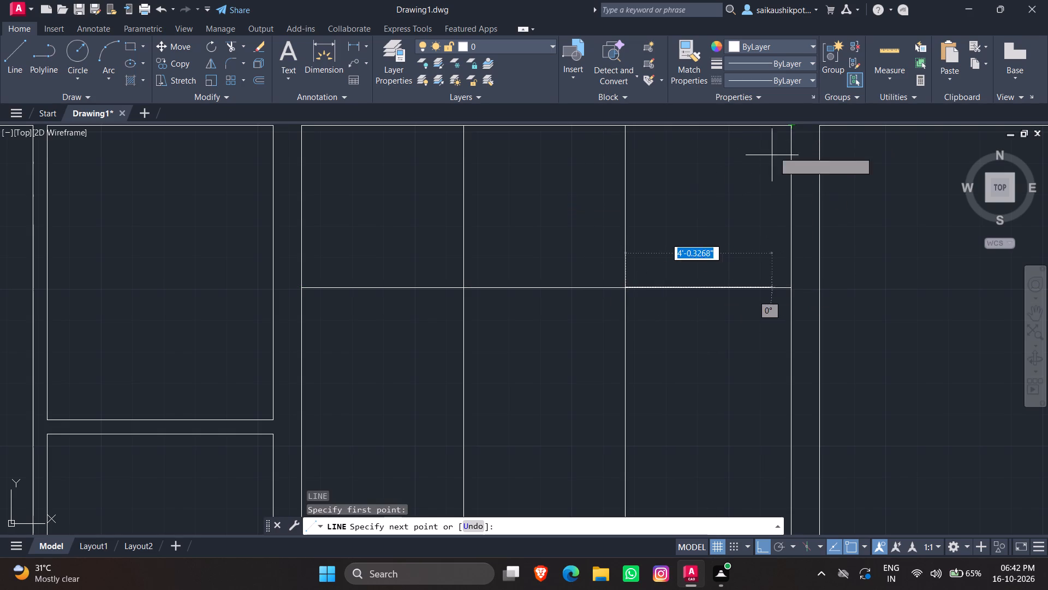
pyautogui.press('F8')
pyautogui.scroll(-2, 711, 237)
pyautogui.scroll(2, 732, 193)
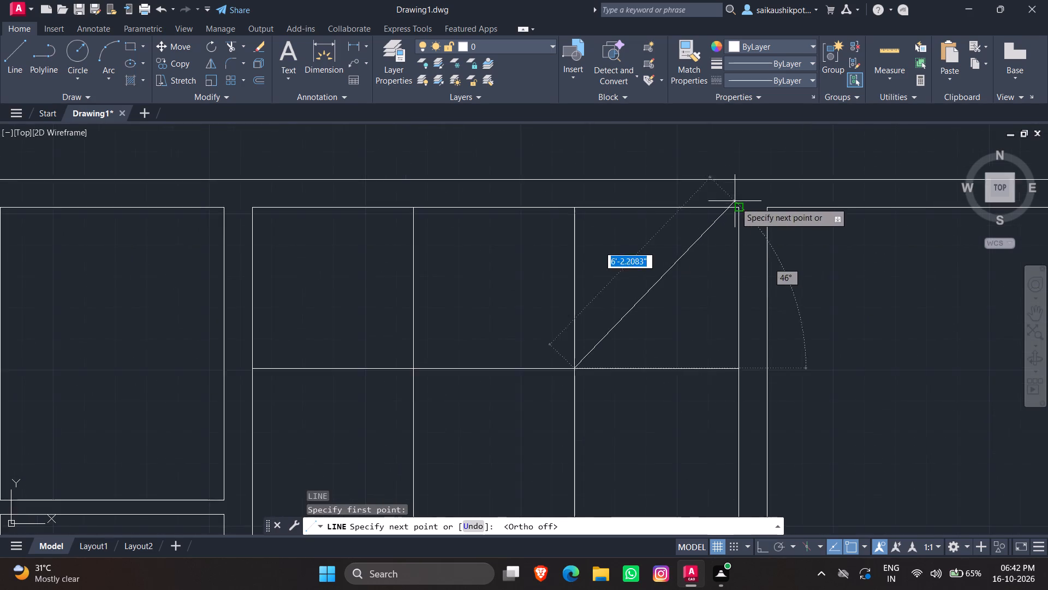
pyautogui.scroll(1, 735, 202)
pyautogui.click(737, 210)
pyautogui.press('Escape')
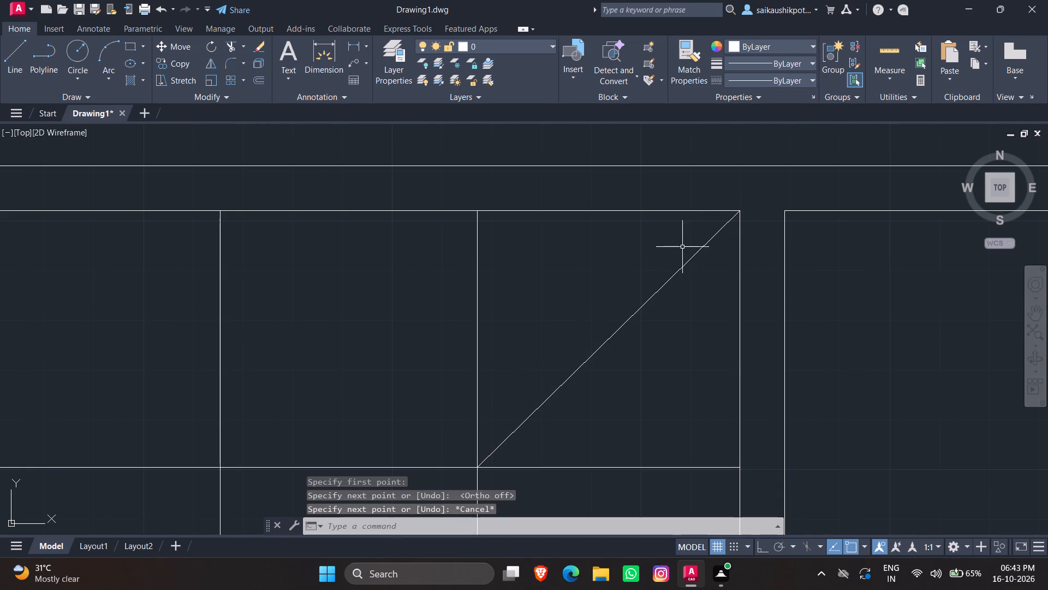
# Draw a diagonal line from the left vertical line's intersection with the upper horizontal line to the hall's top-left inner corner.
pyautogui.press('space')
pyautogui.scroll(-3, 585, 283)
pyautogui.scroll(3, 496, 348)
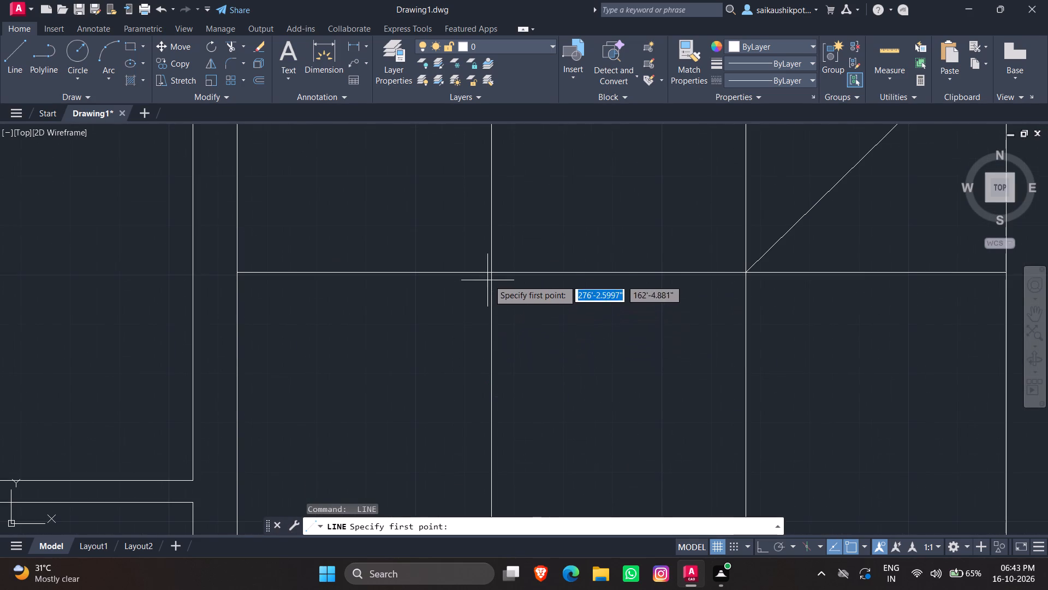
pyautogui.click(492, 268)
pyautogui.scroll(-3, 538, 327)
pyautogui.scroll(1, 479, 256)
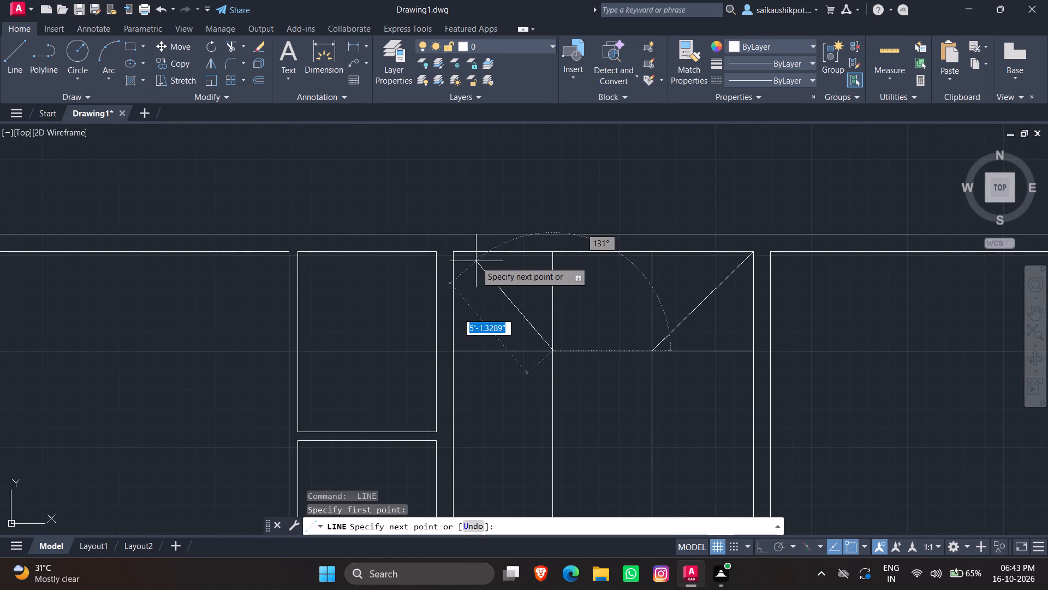
pyautogui.click(454, 251)
pyautogui.press('Escape')
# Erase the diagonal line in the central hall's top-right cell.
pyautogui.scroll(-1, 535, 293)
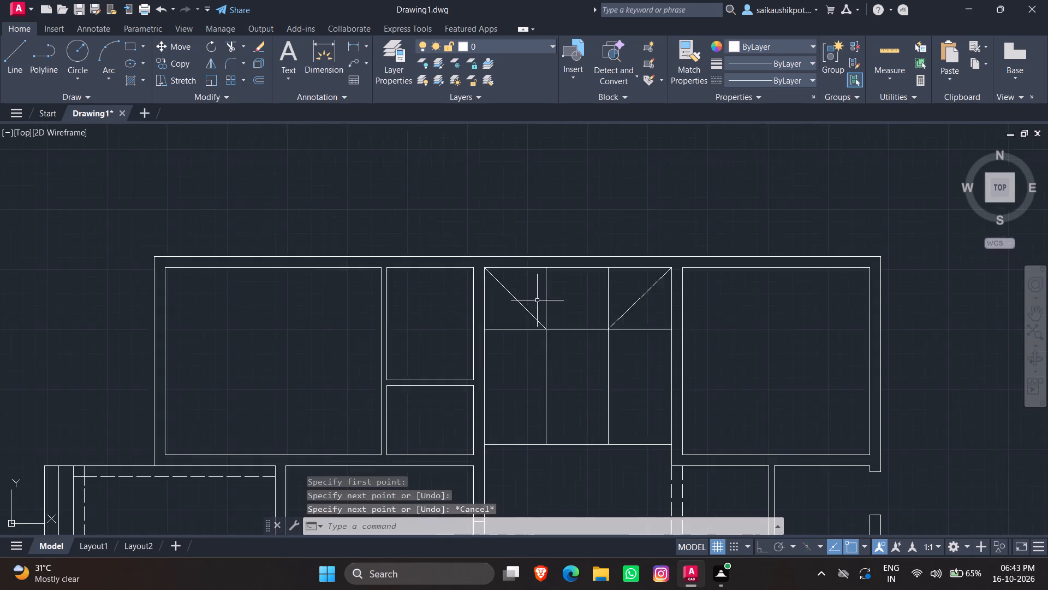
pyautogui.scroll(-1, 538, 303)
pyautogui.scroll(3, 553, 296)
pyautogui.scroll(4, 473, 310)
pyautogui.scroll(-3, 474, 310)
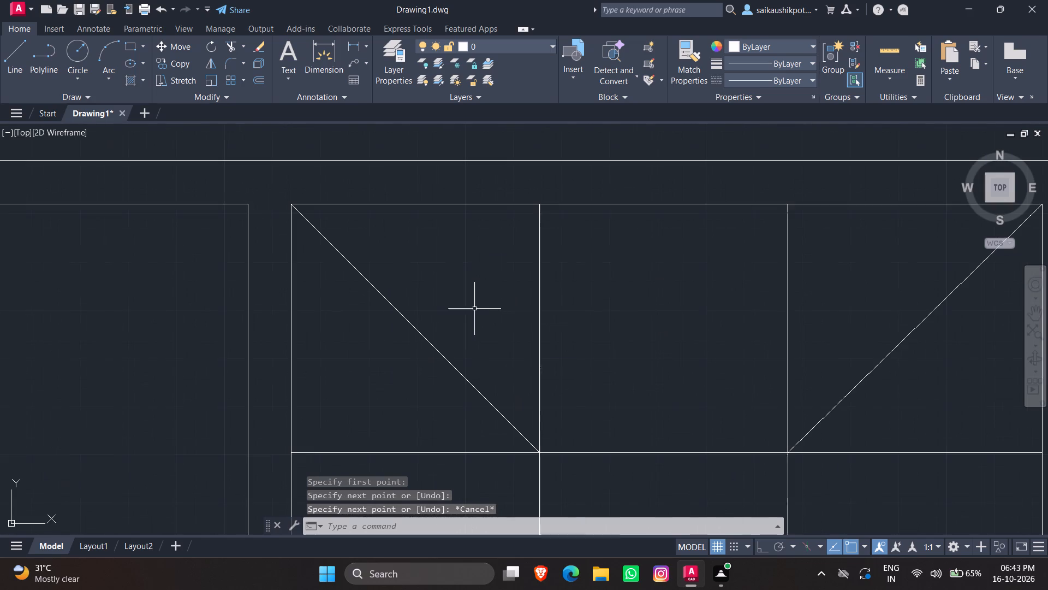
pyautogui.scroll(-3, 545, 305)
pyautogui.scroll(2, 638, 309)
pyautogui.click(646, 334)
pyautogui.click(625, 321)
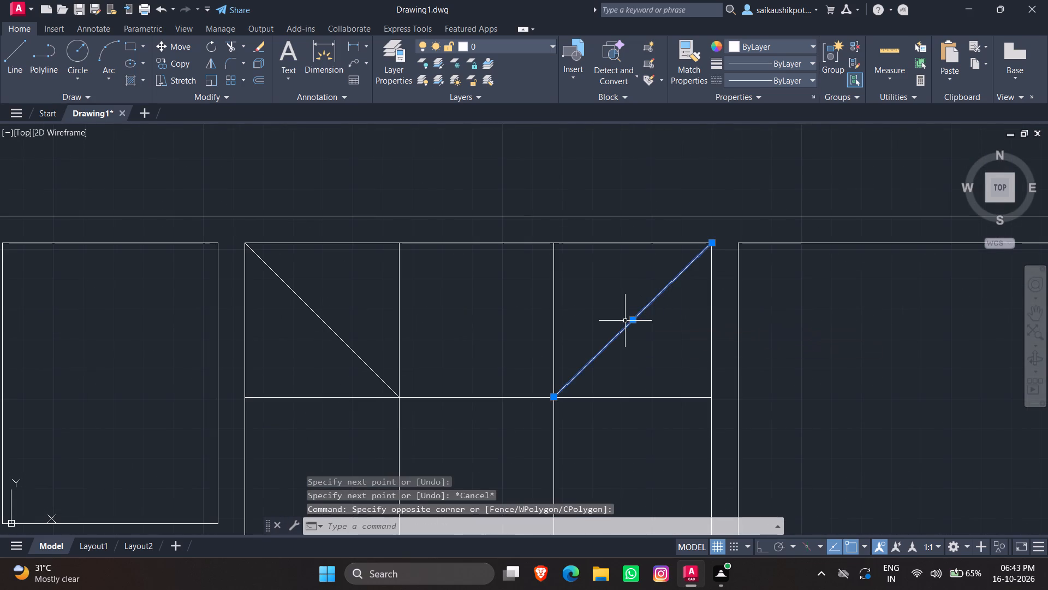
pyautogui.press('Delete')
# Draw a diagonal line from the top-right cell's lower-left intersection to the central hall's top-right inner corner.
pyautogui.press('l')
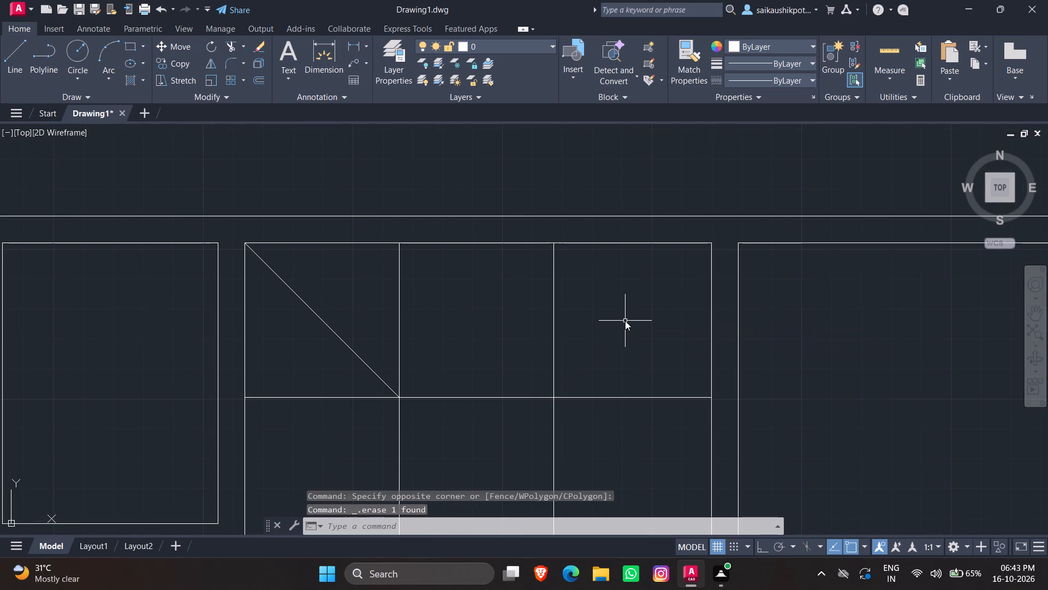
pyautogui.press('Return')
pyautogui.click(555, 396)
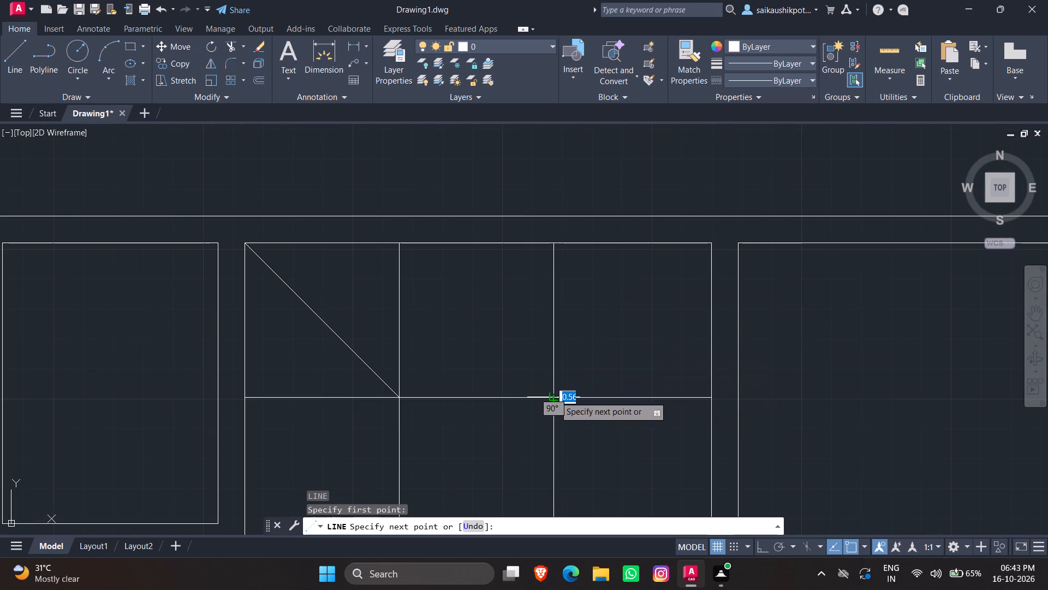
pyautogui.click(712, 243)
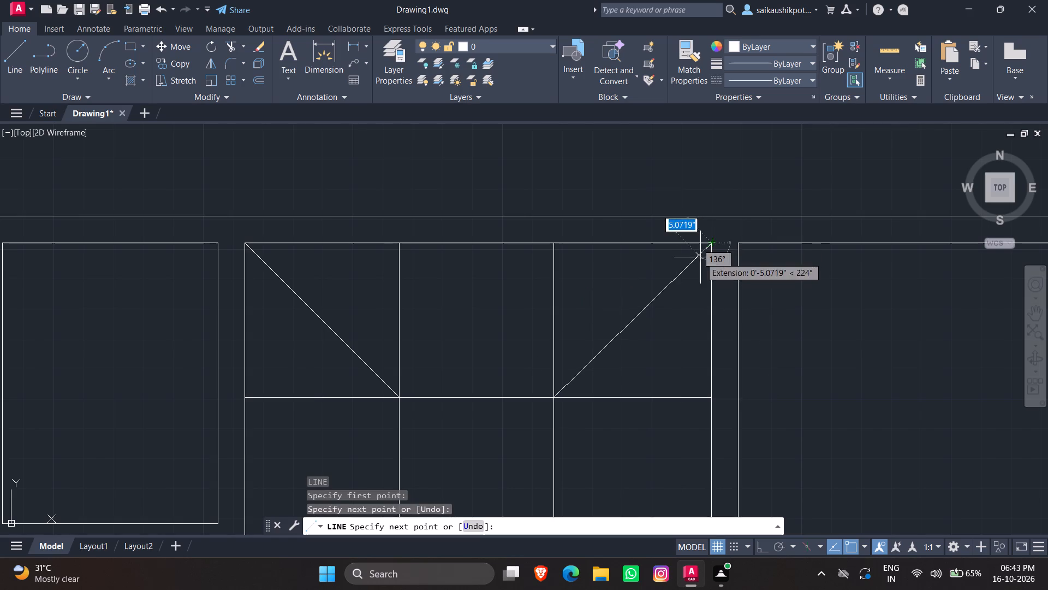
pyautogui.press('Escape')
pyautogui.scroll(1, 672, 311)
pyautogui.press('Escape')
pyautogui.press('Escape')
pyautogui.press('Escape')
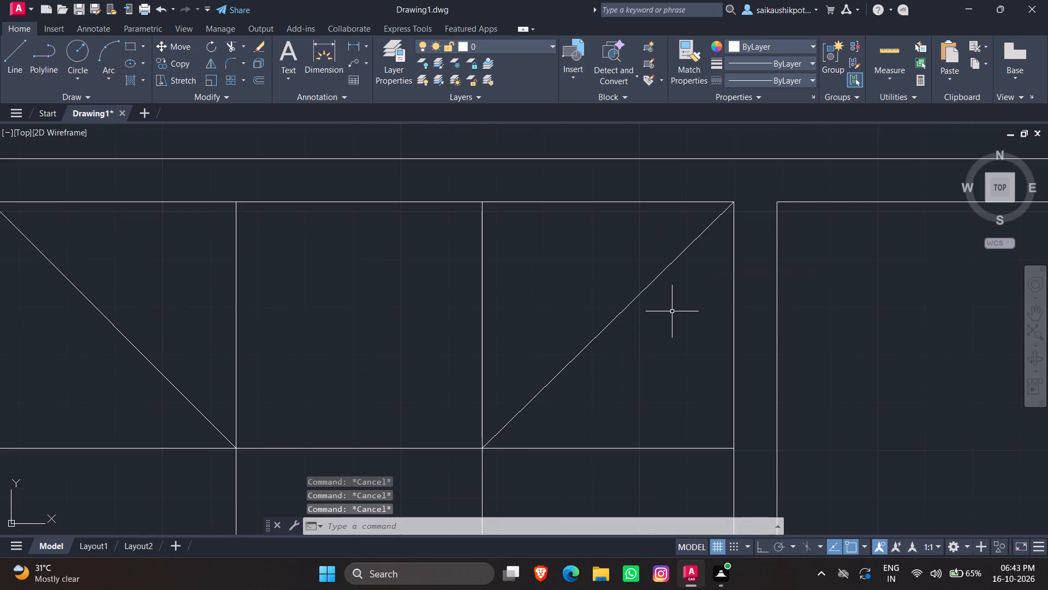
pyautogui.press('Escape')
pyautogui.press('Escape')
pyautogui.press('Escape')
pyautogui.press('Escape')
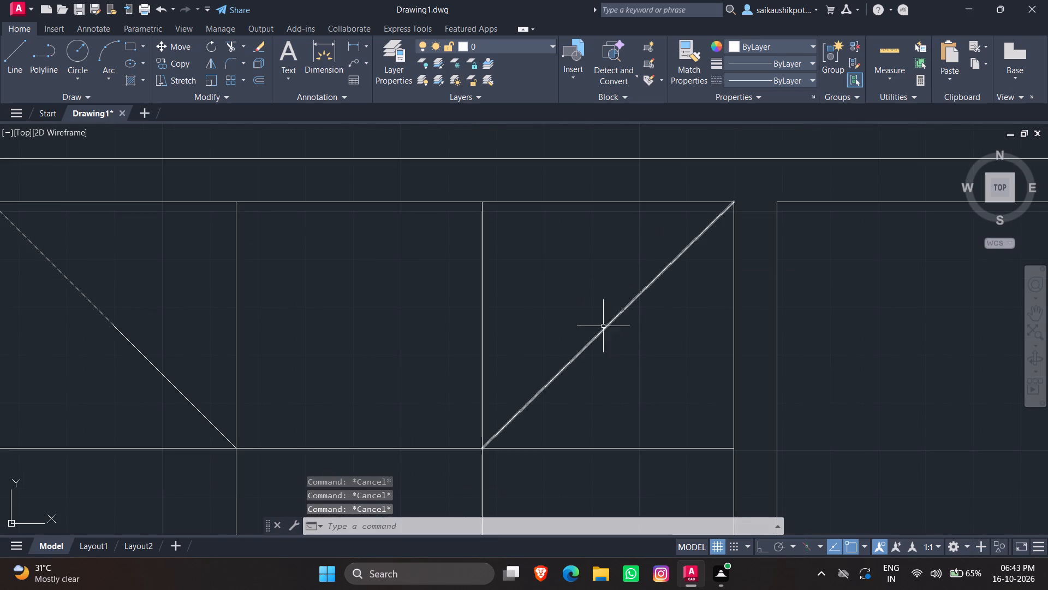
# Measure the spacing of the grid lines in the central hall's top middle cell with Quick measure.
pyautogui.click(891, 54)
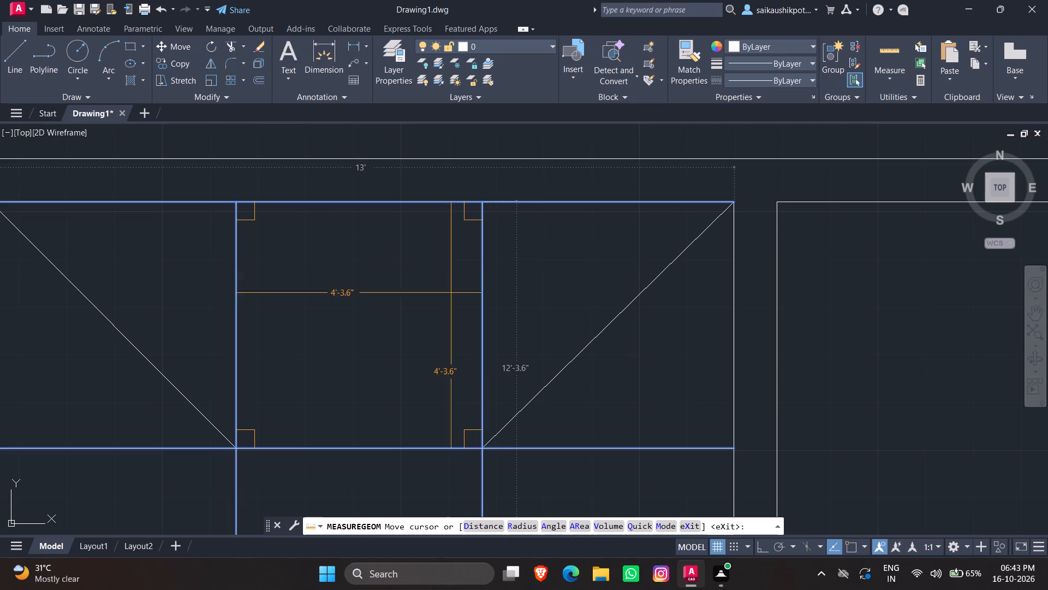
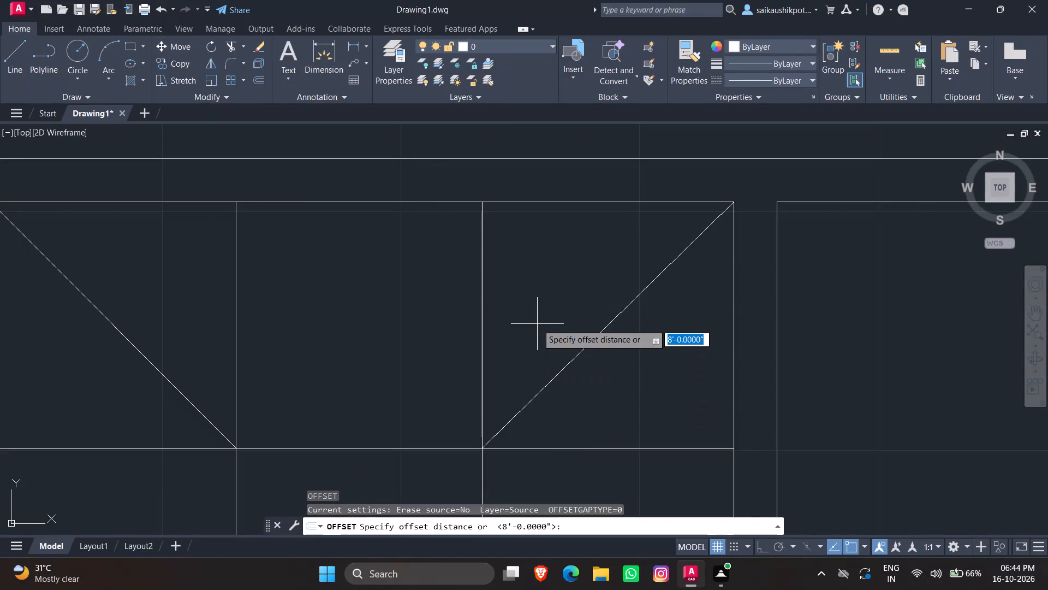
# Offset the upper horizontal grid line in the central hall 2.15' upward, toward the hall's top wall.
pyautogui.write('2.2')
pyautogui.press('BackSpace')
pyautogui.write("15'")
pyautogui.press('Return')
pyautogui.scroll(-2, 463, 320)
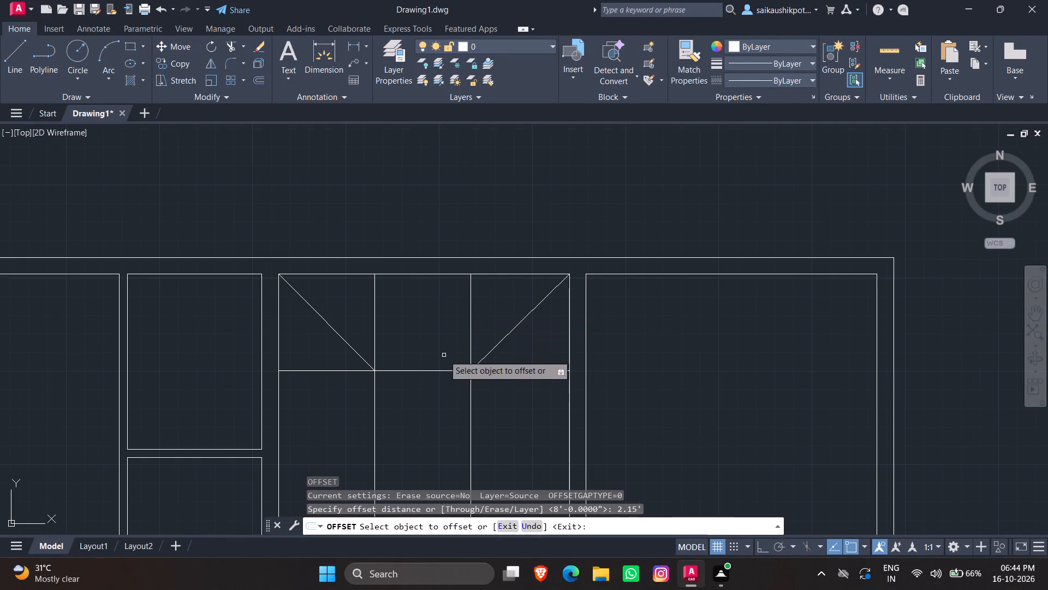
pyautogui.click(426, 370)
pyautogui.click(427, 338)
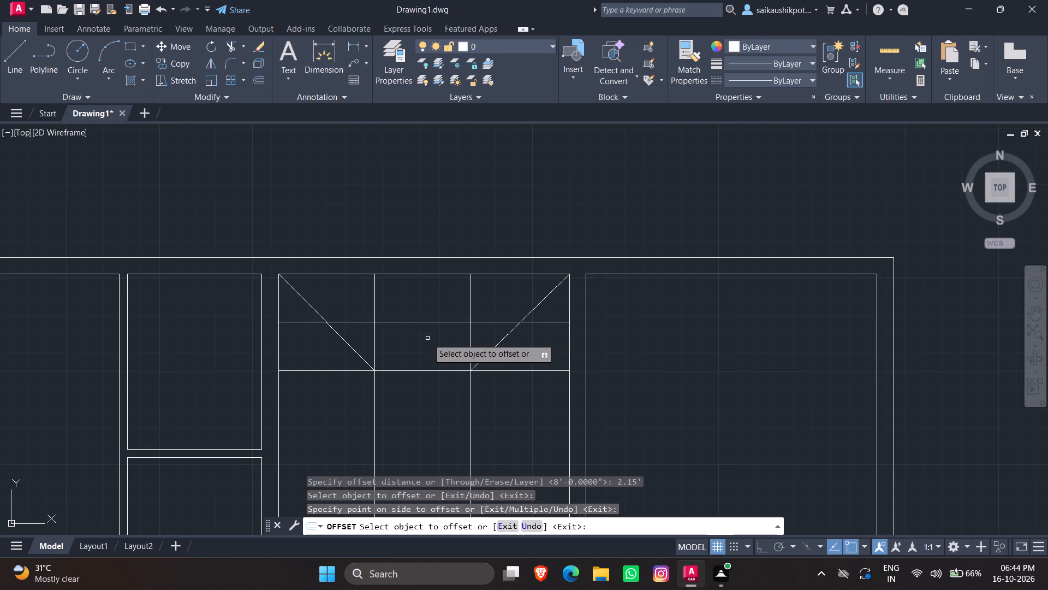
# Offset the central hall's two vertical grid lines 2.15' outward, each toward its nearest side wall.
pyautogui.scroll(-2, 404, 375)
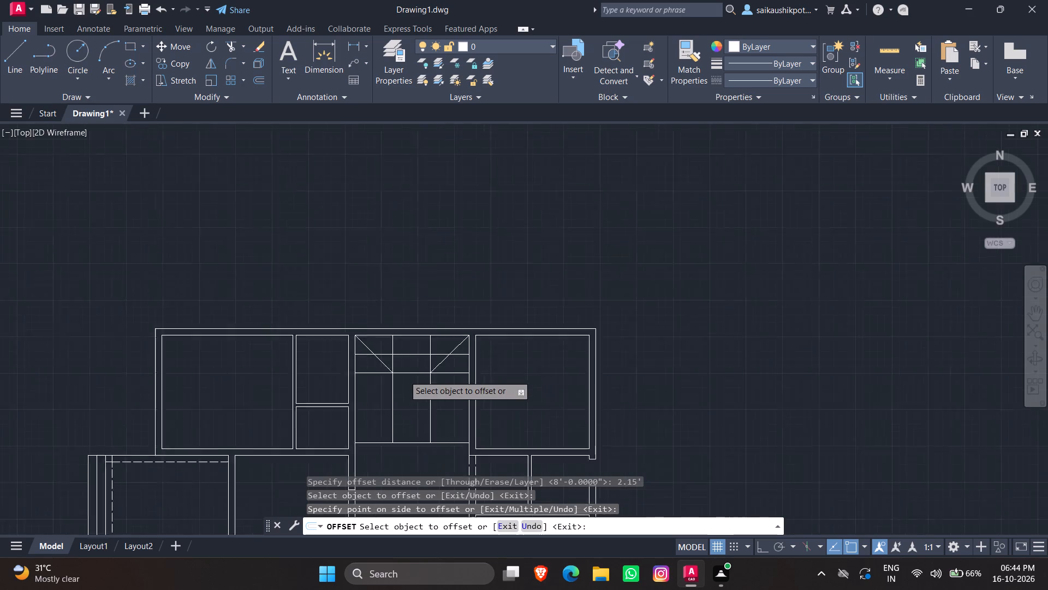
pyautogui.scroll(-1, 404, 375)
pyautogui.scroll(2, 402, 391)
pyautogui.click(385, 389)
pyautogui.click(355, 393)
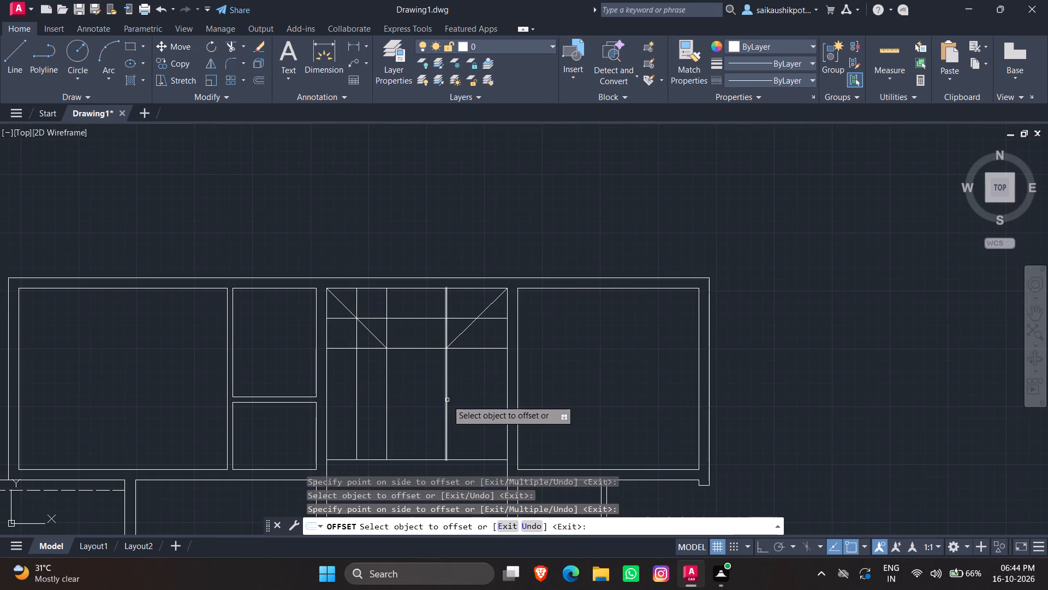
pyautogui.click(447, 398)
pyautogui.click(479, 402)
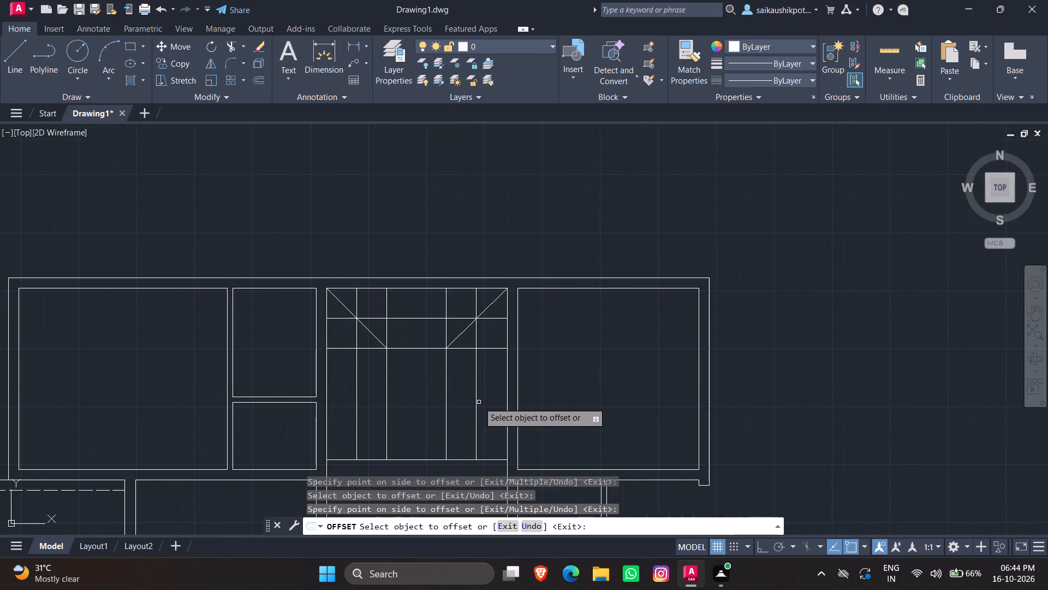
pyautogui.press('Escape')
pyautogui.press('Escape')
pyautogui.press('Escape')
# Trim the new offset lines where they run past the two diagonals toward the hall's top and side walls.
pyautogui.write('tr')
pyautogui.press('Return')
pyautogui.press('Return')
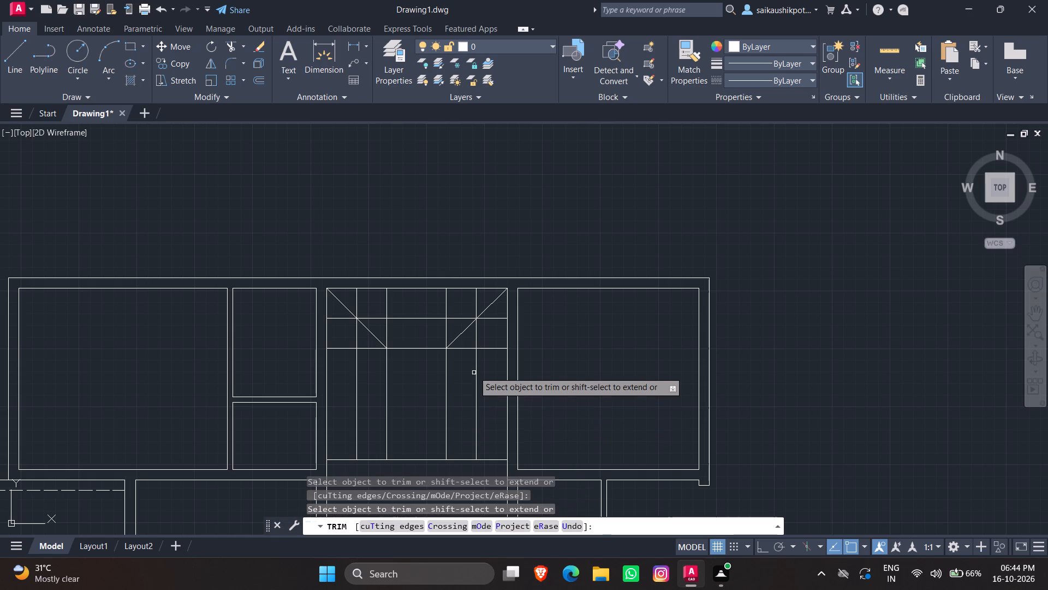
pyautogui.scroll(2, 473, 327)
pyautogui.click(479, 267)
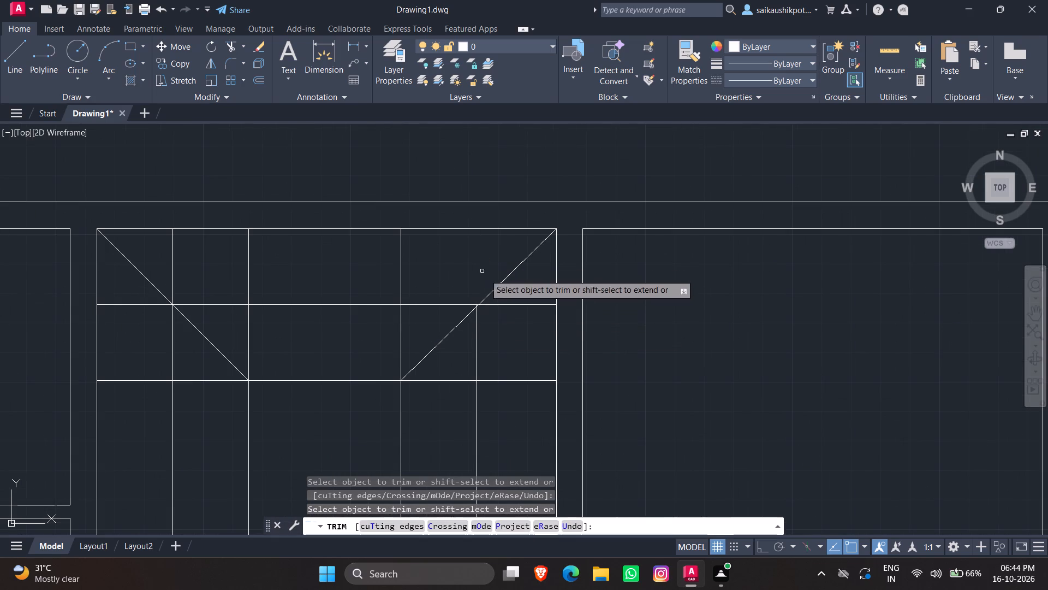
pyautogui.click(515, 305)
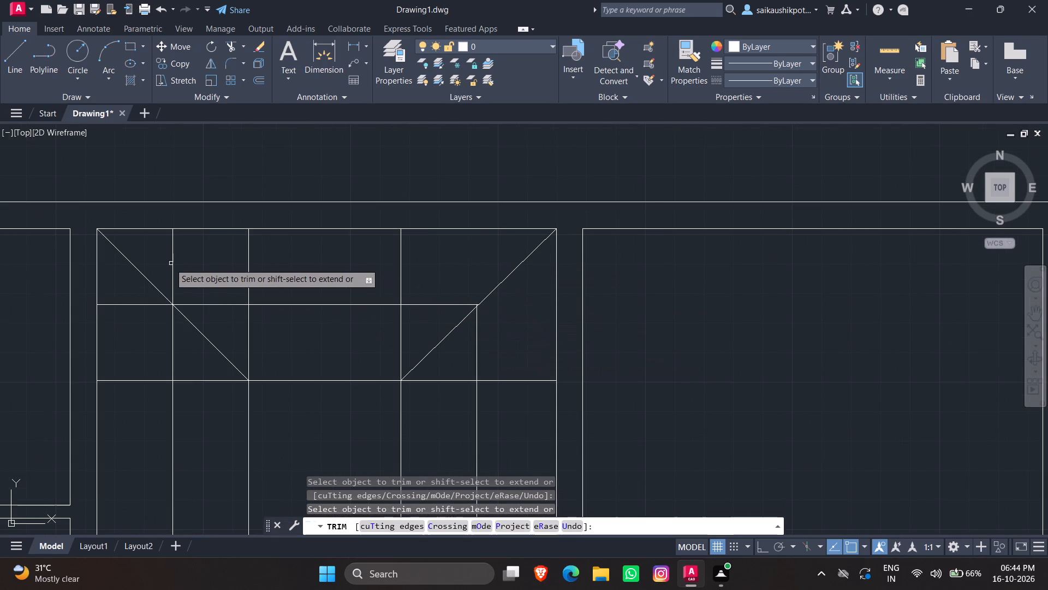
pyautogui.click(173, 265)
pyautogui.click(132, 302)
pyautogui.click(131, 319)
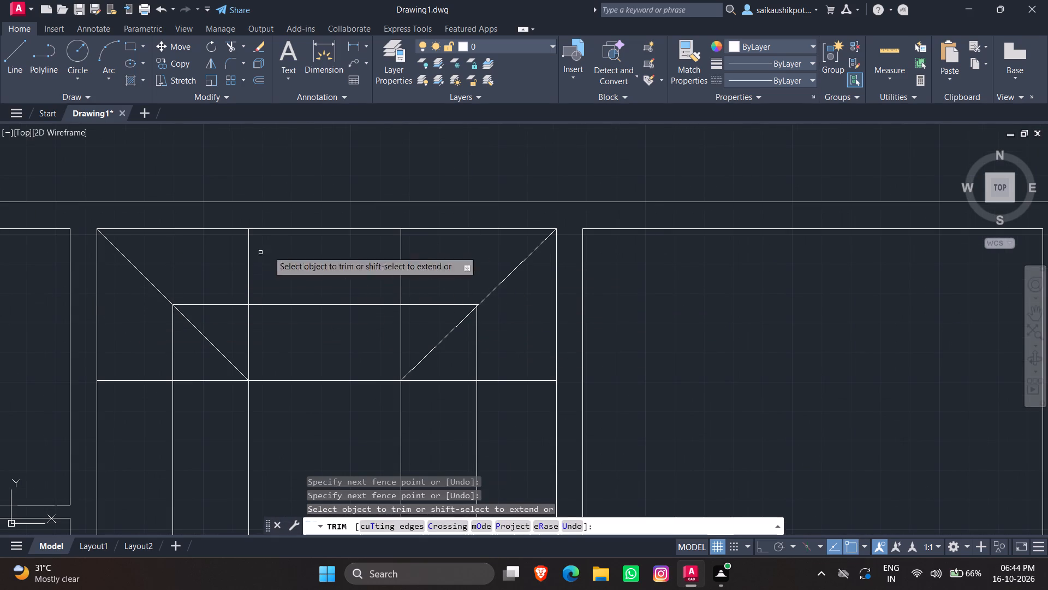
pyautogui.scroll(-1, 342, 352)
pyautogui.scroll(-2, 363, 240)
pyautogui.scroll(2, 383, 329)
pyautogui.press('Escape')
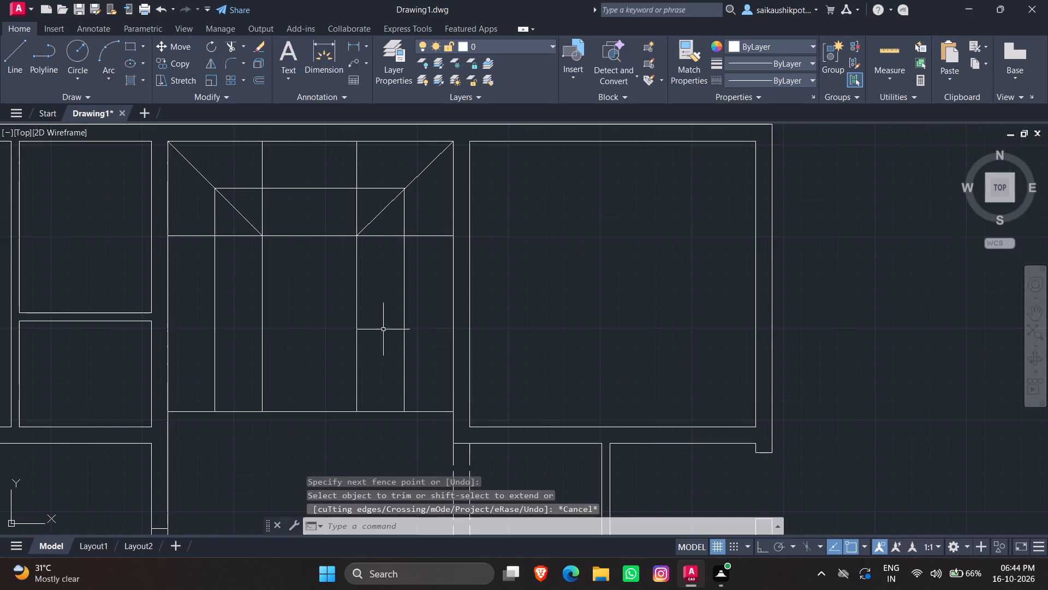
pyautogui.press('Escape')
pyautogui.press('Escape')
# Offset the horizontal line at the diagonals' lower ends downward seven times at 1' spacing to form the stair treads.
pyautogui.press('o')
pyautogui.press('Return')
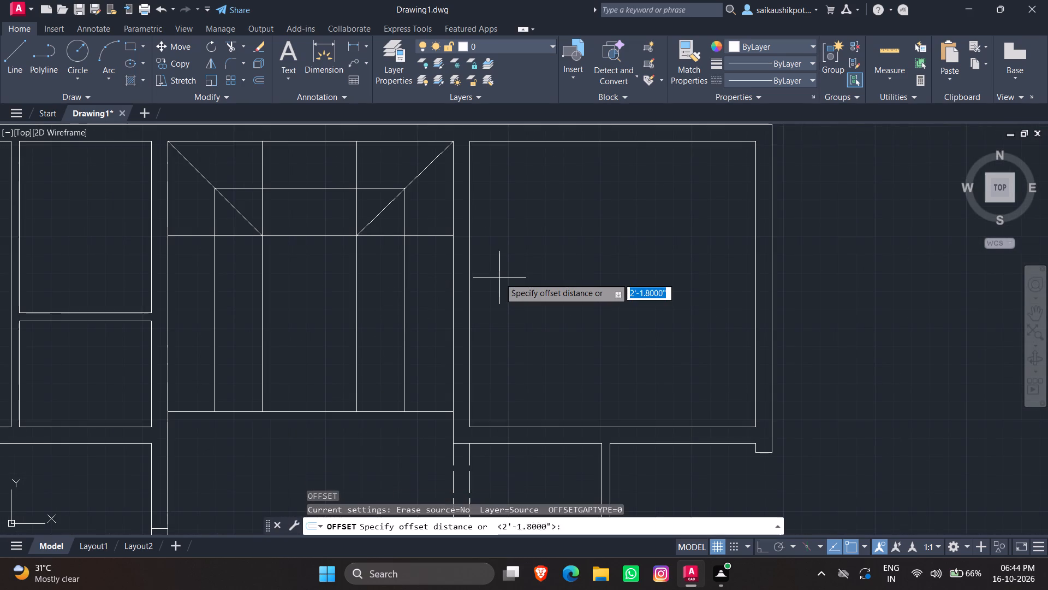
pyautogui.write("1'")
pyautogui.press('Return')
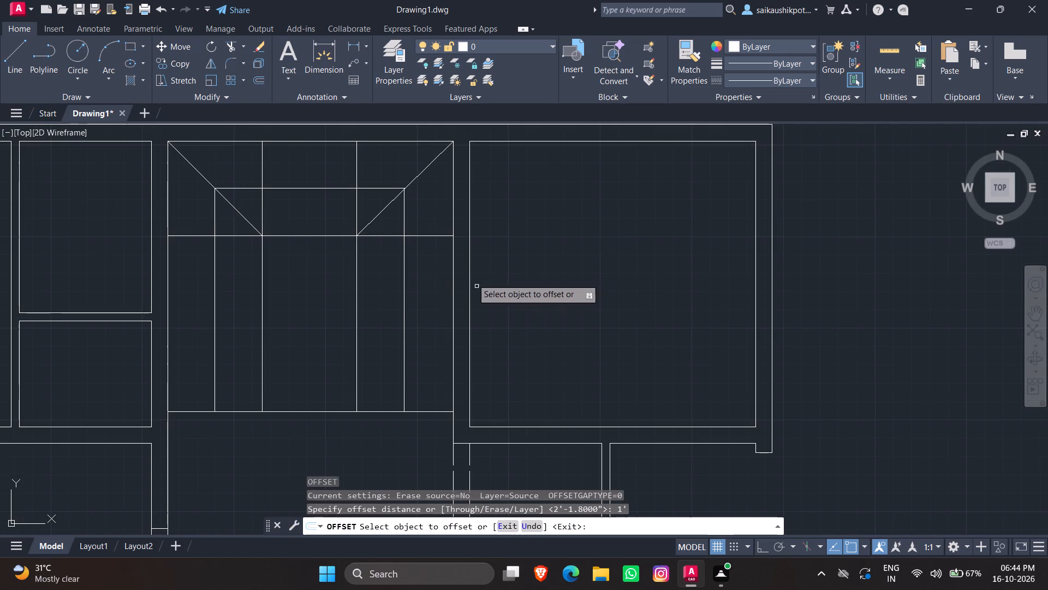
pyautogui.click(343, 235)
pyautogui.click(341, 269)
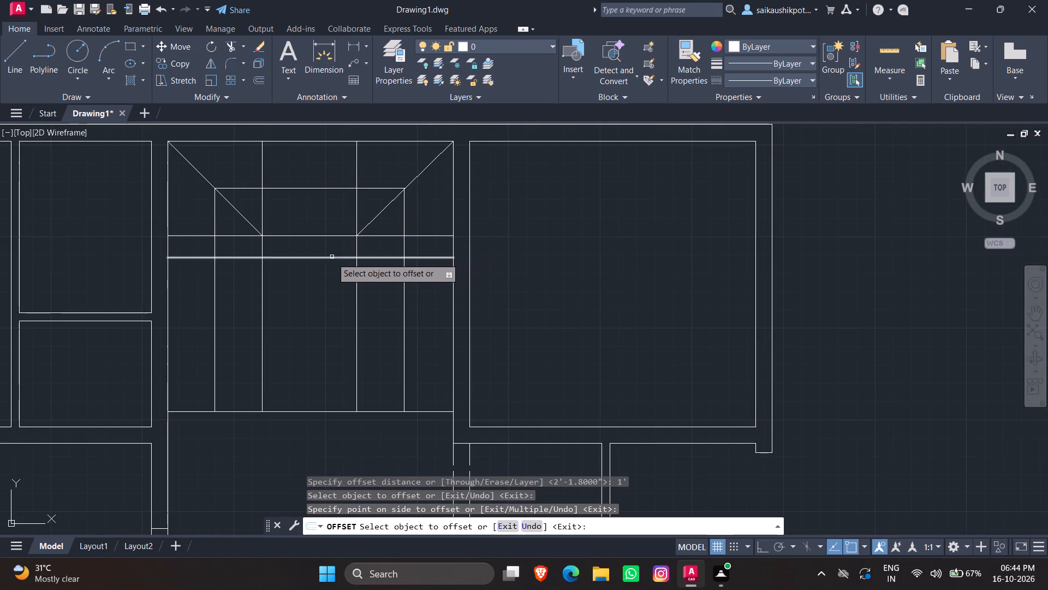
pyautogui.click(330, 259)
pyautogui.click(326, 293)
pyautogui.click(307, 281)
pyautogui.click(312, 311)
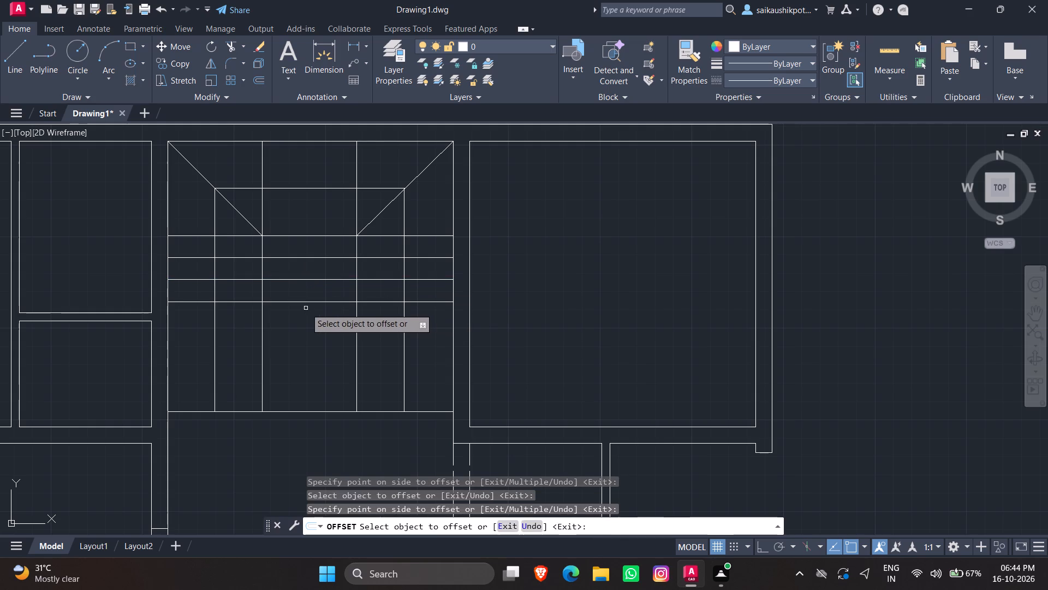
pyautogui.click(297, 303)
pyautogui.click(306, 322)
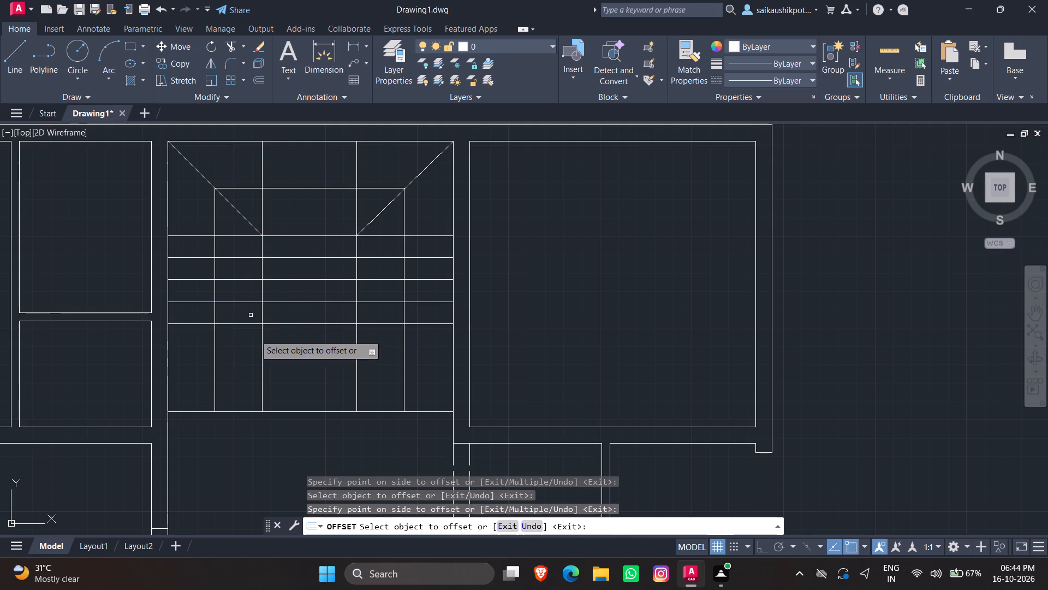
pyautogui.click(273, 323)
pyautogui.click(273, 352)
pyautogui.click(270, 345)
pyautogui.click(274, 366)
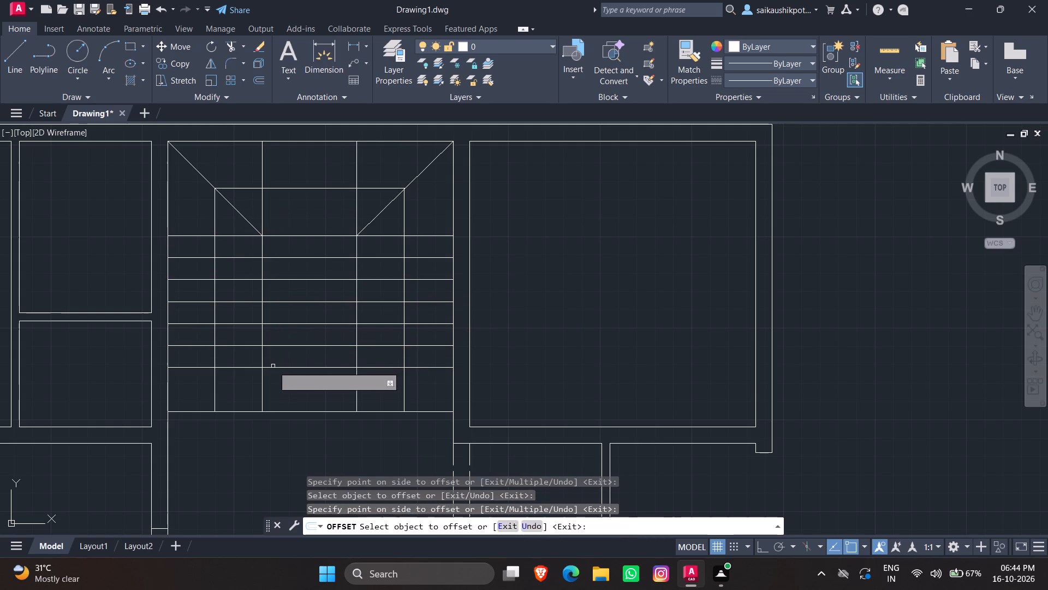
pyautogui.click(274, 369)
pyautogui.click(274, 388)
pyautogui.press('Escape')
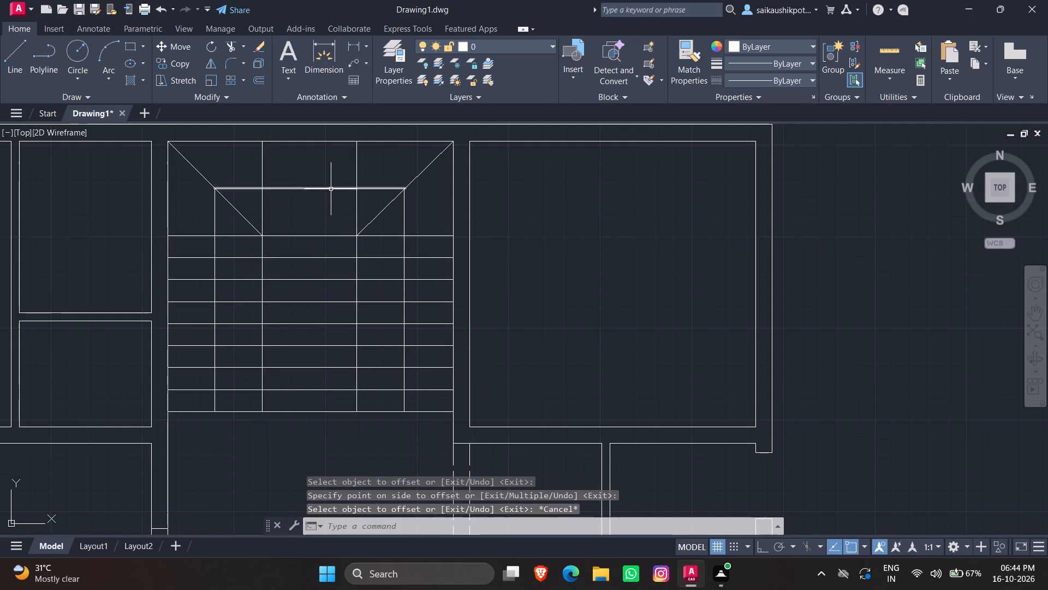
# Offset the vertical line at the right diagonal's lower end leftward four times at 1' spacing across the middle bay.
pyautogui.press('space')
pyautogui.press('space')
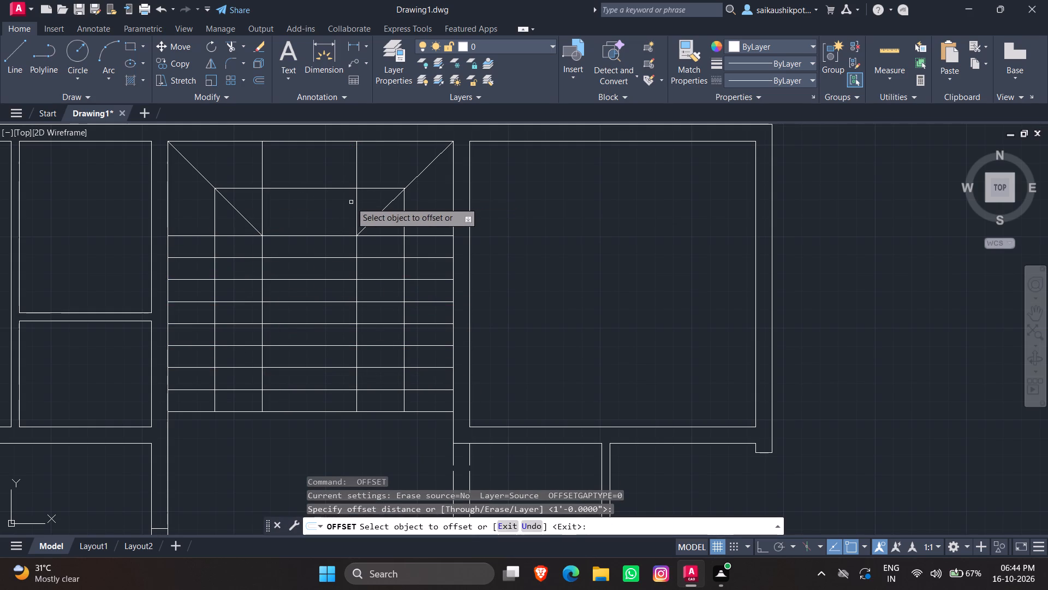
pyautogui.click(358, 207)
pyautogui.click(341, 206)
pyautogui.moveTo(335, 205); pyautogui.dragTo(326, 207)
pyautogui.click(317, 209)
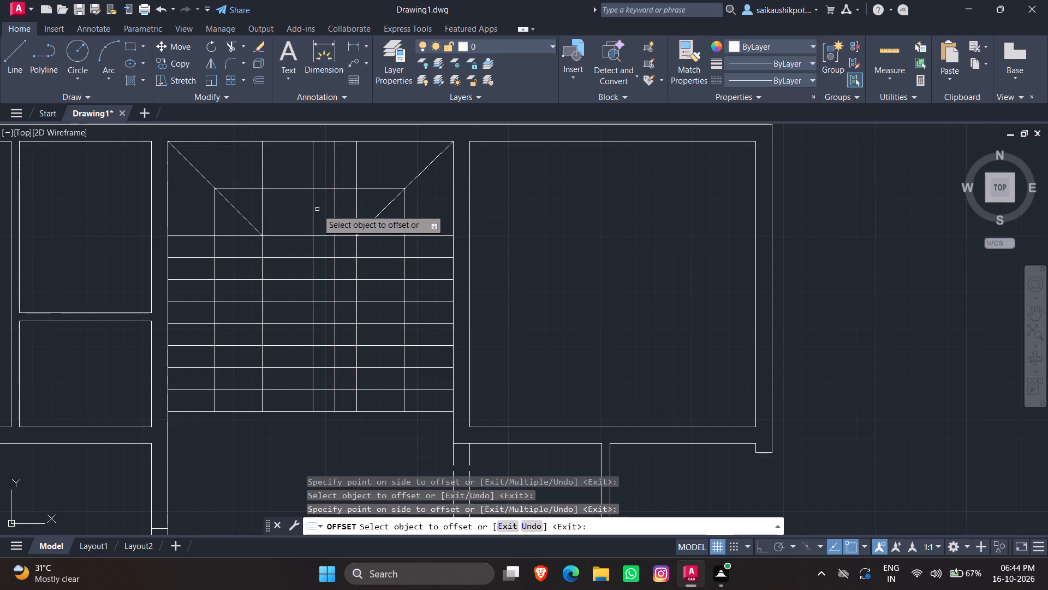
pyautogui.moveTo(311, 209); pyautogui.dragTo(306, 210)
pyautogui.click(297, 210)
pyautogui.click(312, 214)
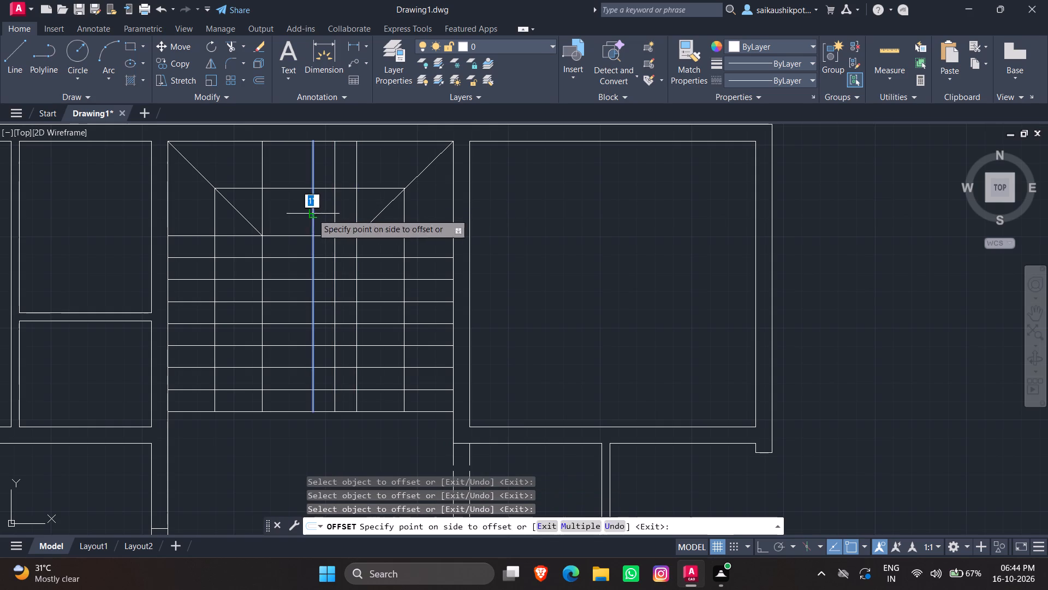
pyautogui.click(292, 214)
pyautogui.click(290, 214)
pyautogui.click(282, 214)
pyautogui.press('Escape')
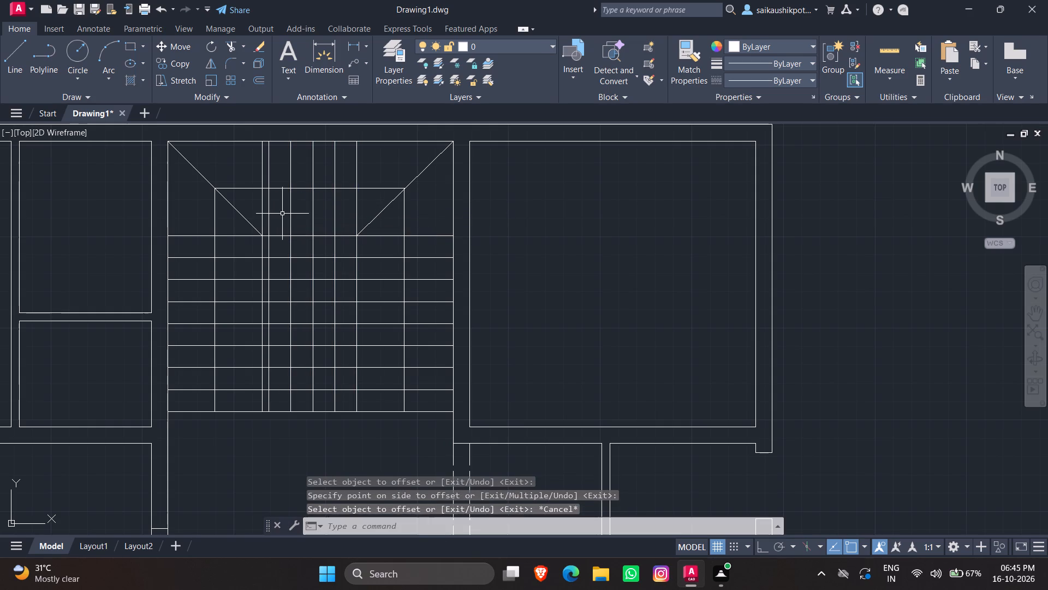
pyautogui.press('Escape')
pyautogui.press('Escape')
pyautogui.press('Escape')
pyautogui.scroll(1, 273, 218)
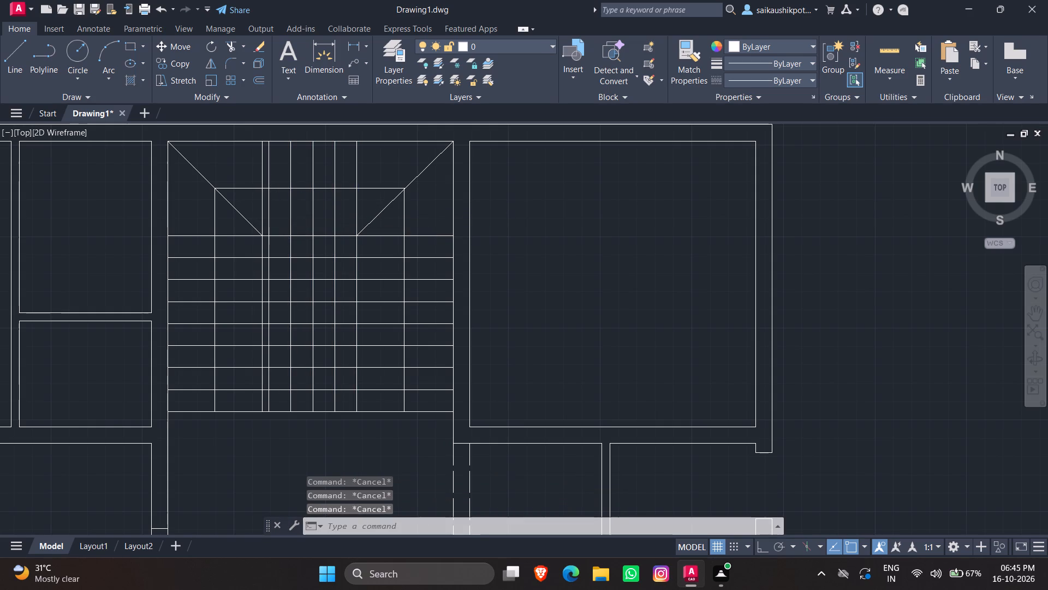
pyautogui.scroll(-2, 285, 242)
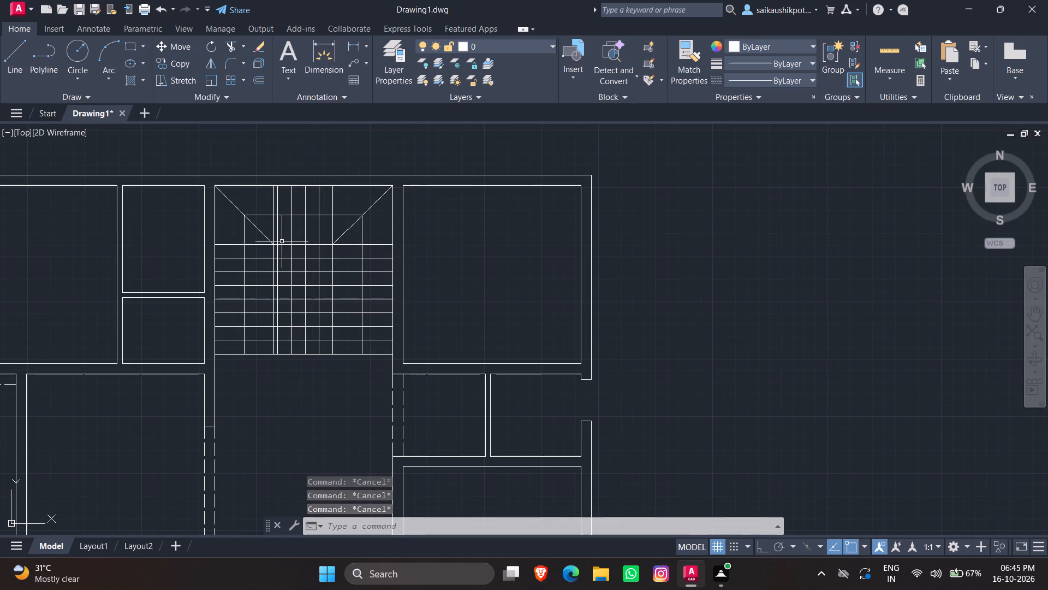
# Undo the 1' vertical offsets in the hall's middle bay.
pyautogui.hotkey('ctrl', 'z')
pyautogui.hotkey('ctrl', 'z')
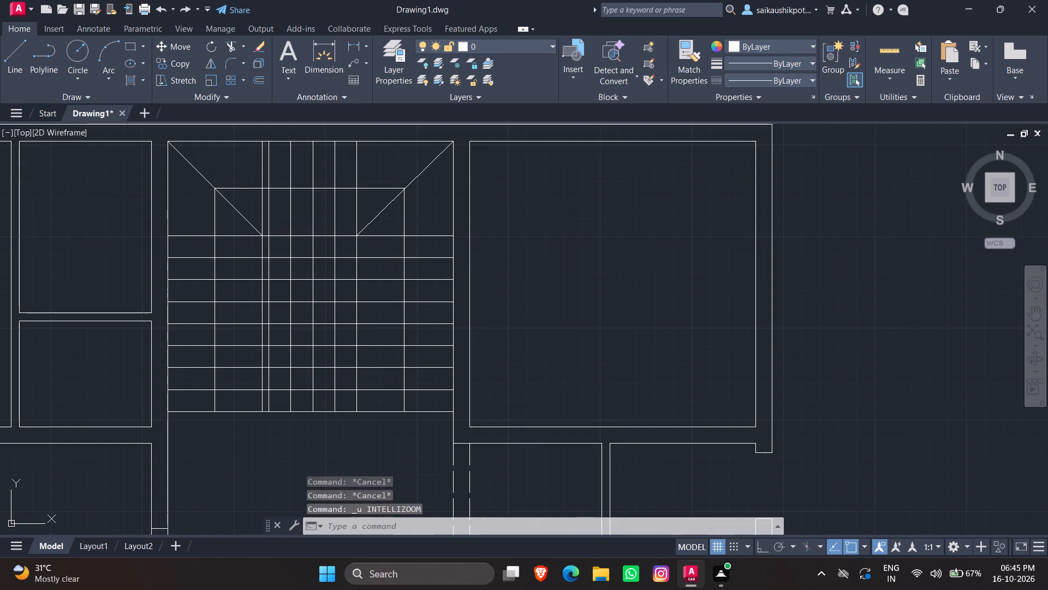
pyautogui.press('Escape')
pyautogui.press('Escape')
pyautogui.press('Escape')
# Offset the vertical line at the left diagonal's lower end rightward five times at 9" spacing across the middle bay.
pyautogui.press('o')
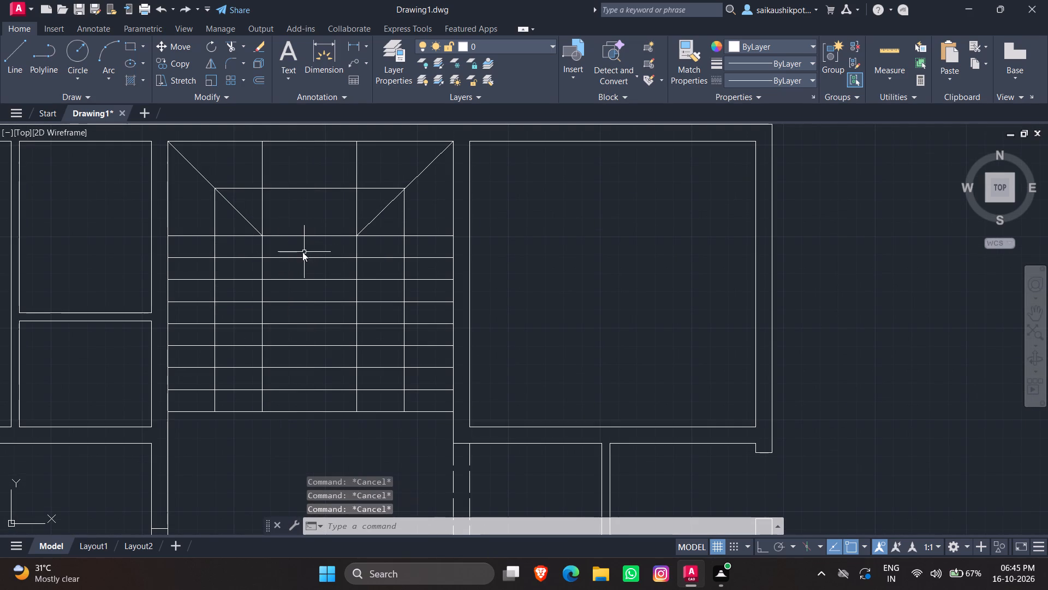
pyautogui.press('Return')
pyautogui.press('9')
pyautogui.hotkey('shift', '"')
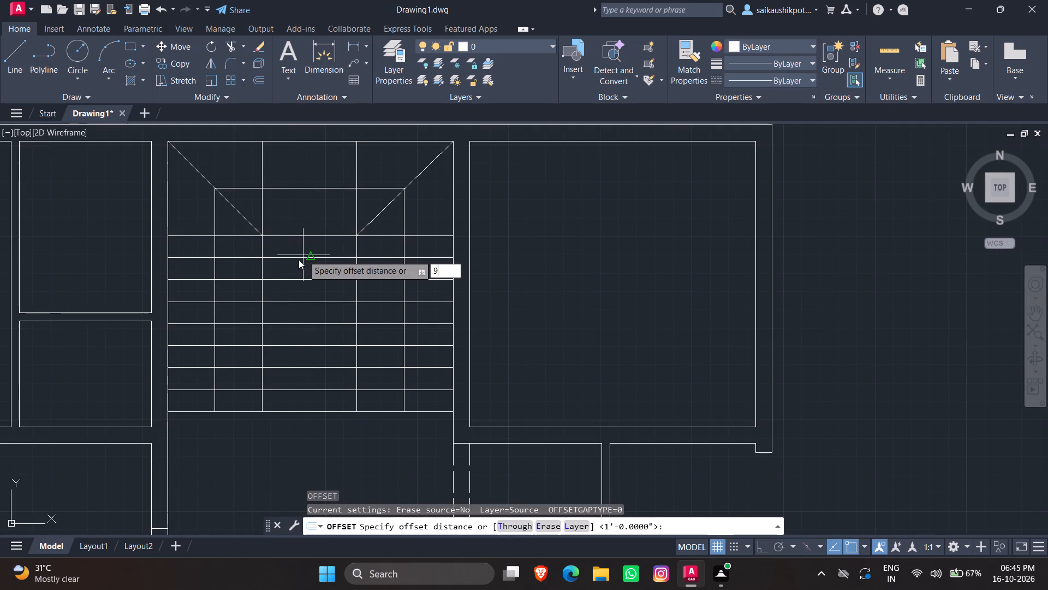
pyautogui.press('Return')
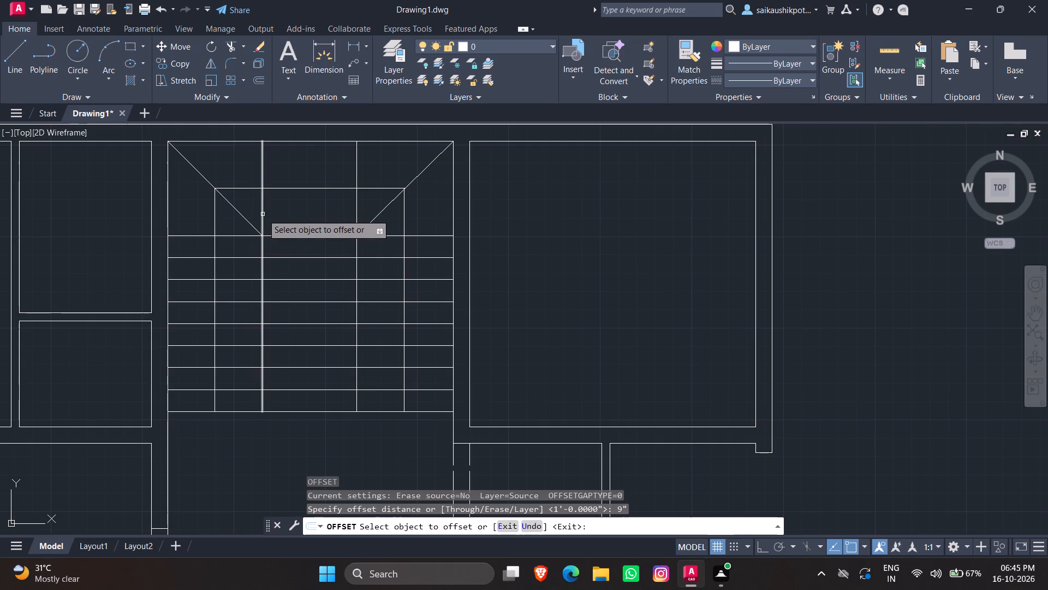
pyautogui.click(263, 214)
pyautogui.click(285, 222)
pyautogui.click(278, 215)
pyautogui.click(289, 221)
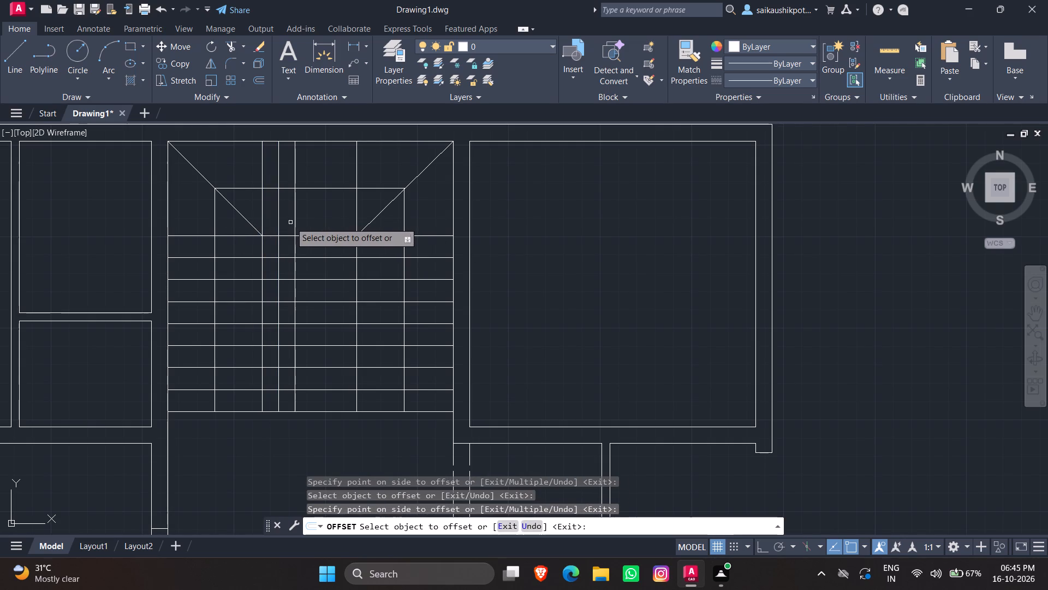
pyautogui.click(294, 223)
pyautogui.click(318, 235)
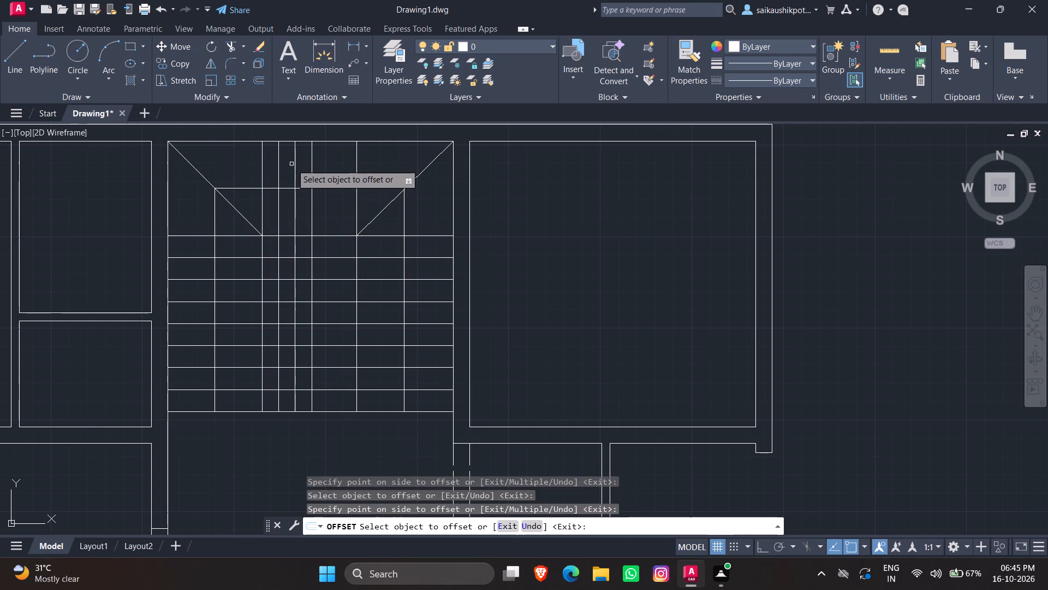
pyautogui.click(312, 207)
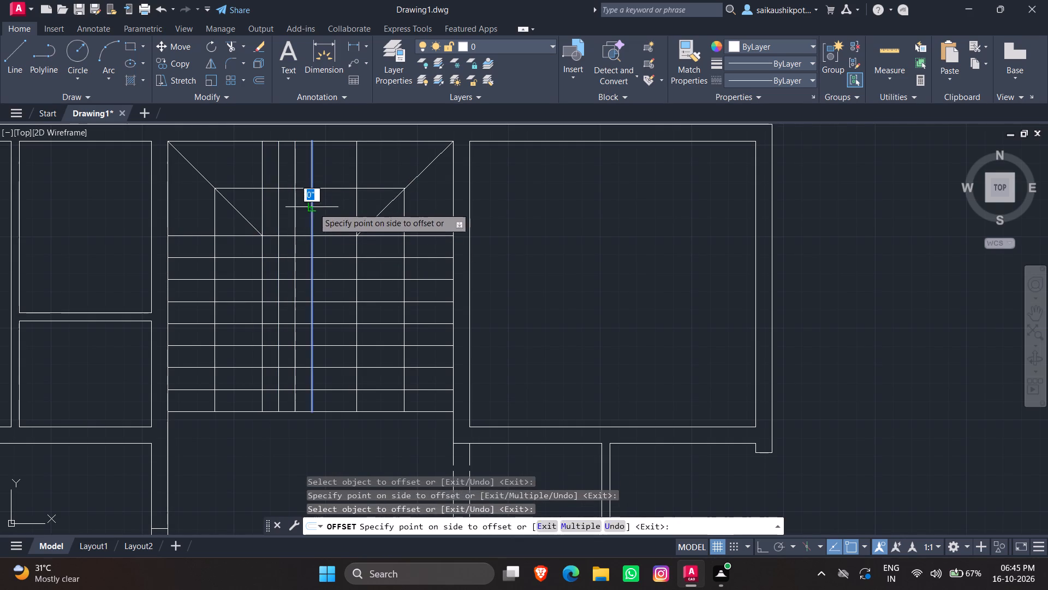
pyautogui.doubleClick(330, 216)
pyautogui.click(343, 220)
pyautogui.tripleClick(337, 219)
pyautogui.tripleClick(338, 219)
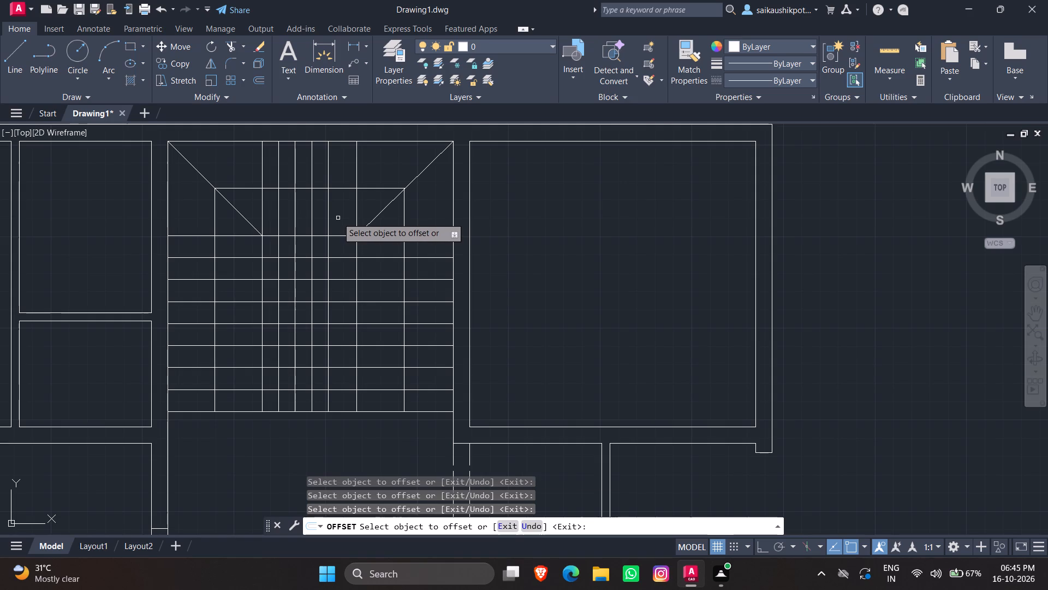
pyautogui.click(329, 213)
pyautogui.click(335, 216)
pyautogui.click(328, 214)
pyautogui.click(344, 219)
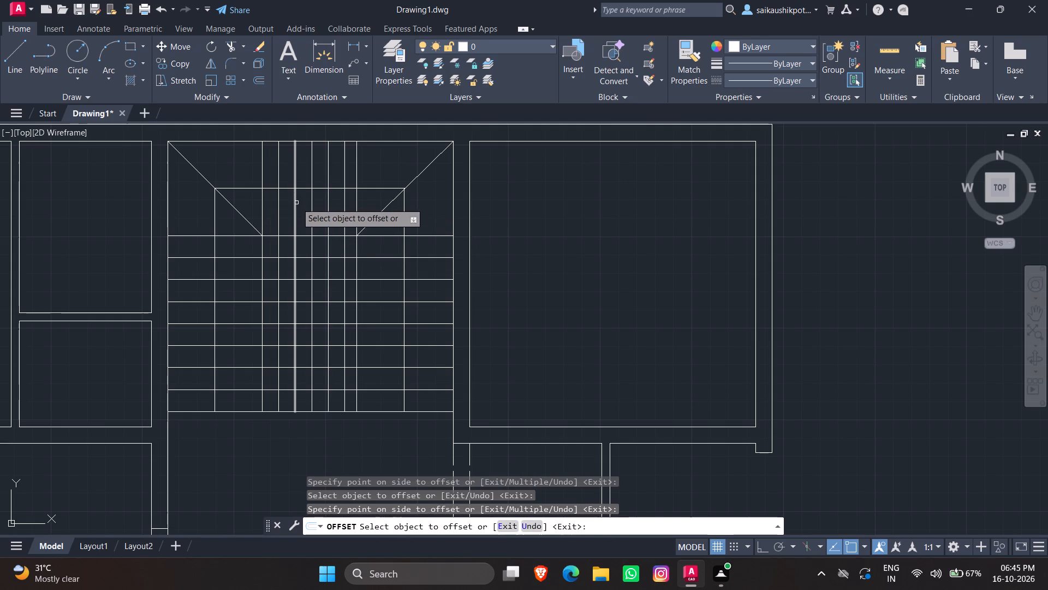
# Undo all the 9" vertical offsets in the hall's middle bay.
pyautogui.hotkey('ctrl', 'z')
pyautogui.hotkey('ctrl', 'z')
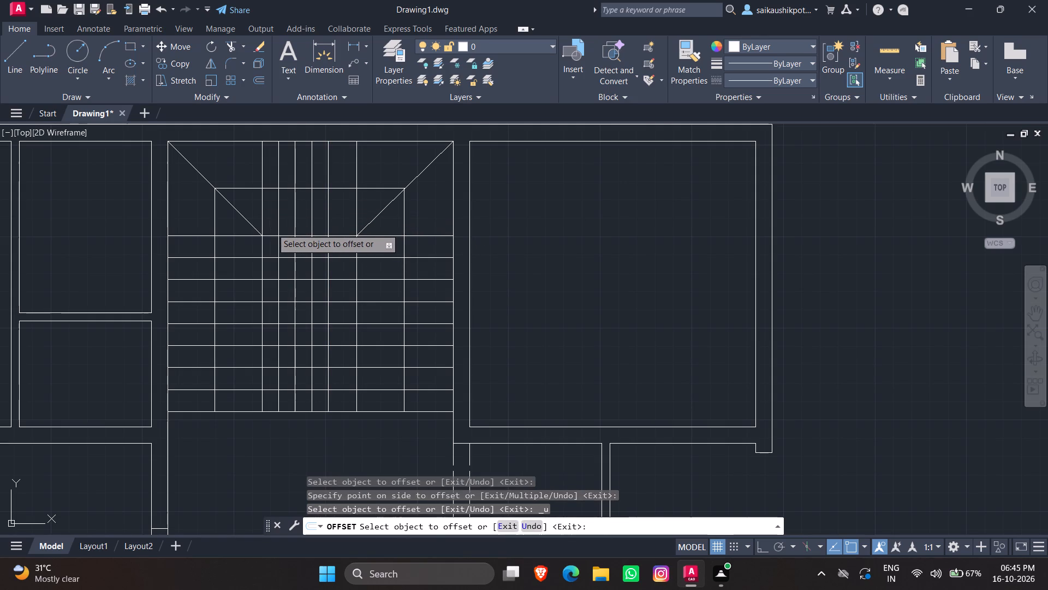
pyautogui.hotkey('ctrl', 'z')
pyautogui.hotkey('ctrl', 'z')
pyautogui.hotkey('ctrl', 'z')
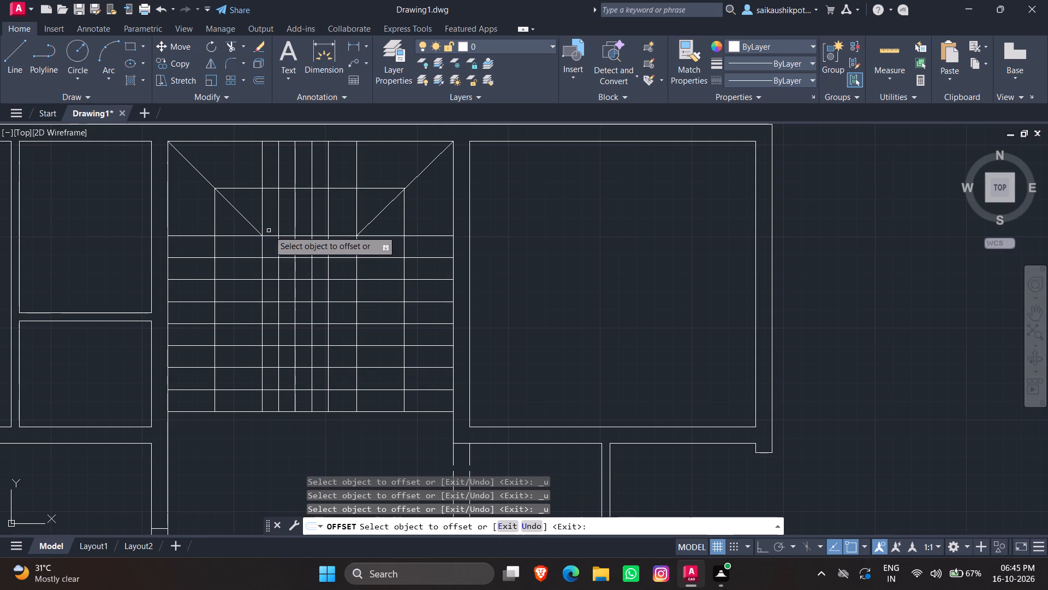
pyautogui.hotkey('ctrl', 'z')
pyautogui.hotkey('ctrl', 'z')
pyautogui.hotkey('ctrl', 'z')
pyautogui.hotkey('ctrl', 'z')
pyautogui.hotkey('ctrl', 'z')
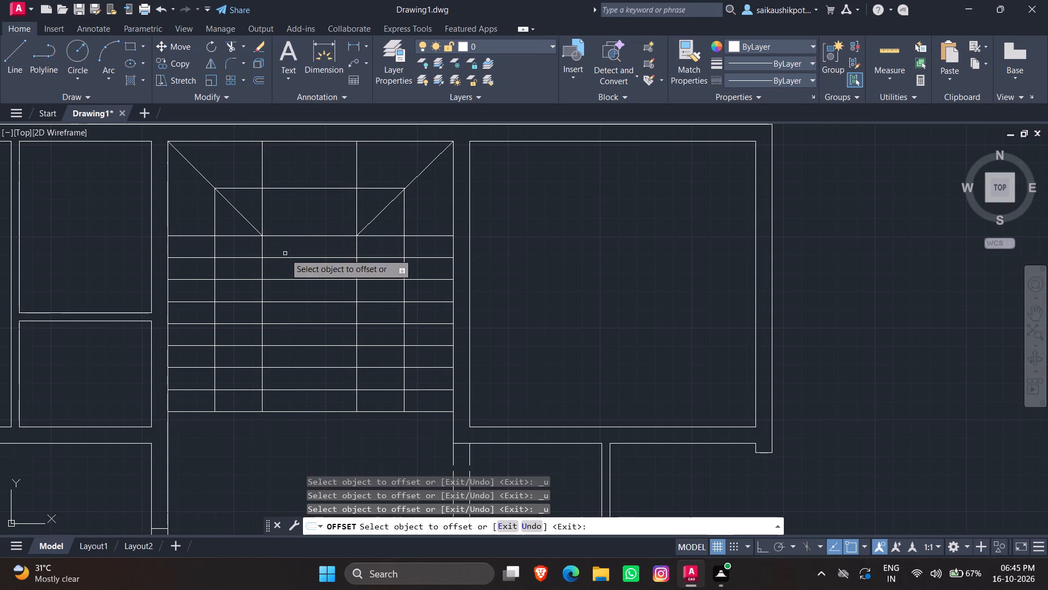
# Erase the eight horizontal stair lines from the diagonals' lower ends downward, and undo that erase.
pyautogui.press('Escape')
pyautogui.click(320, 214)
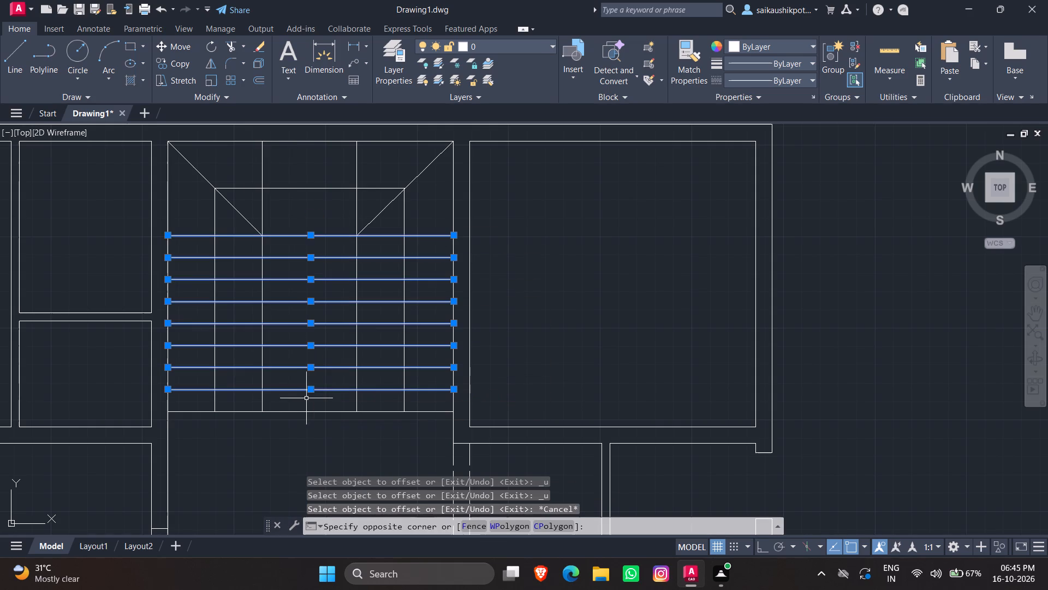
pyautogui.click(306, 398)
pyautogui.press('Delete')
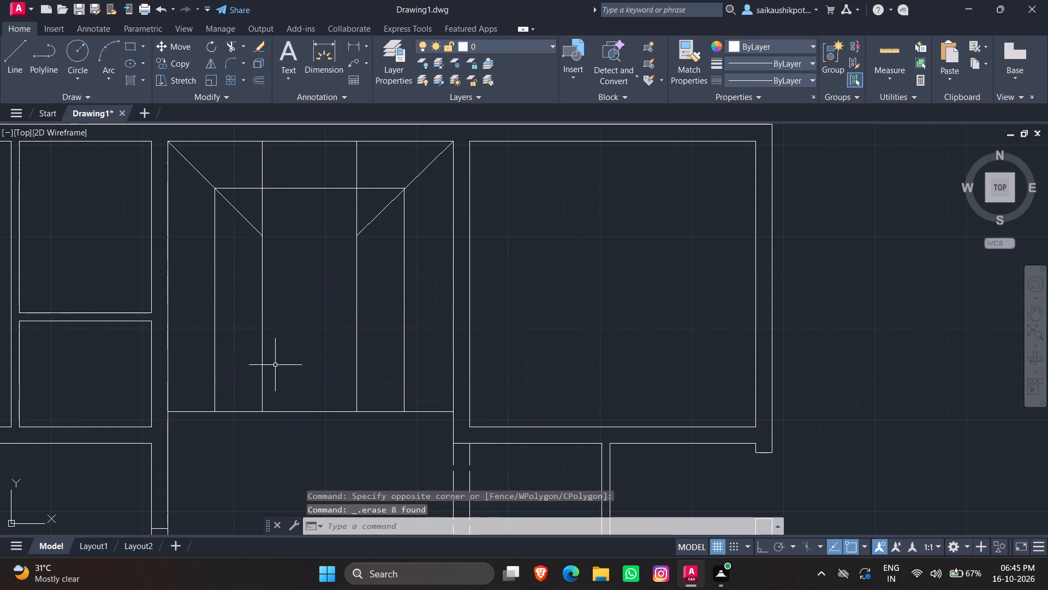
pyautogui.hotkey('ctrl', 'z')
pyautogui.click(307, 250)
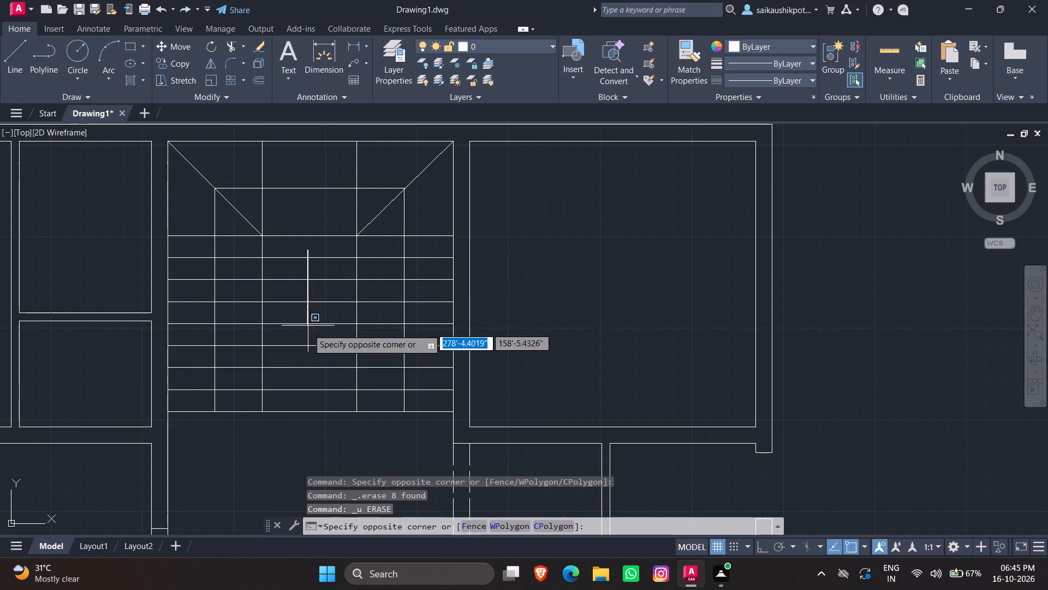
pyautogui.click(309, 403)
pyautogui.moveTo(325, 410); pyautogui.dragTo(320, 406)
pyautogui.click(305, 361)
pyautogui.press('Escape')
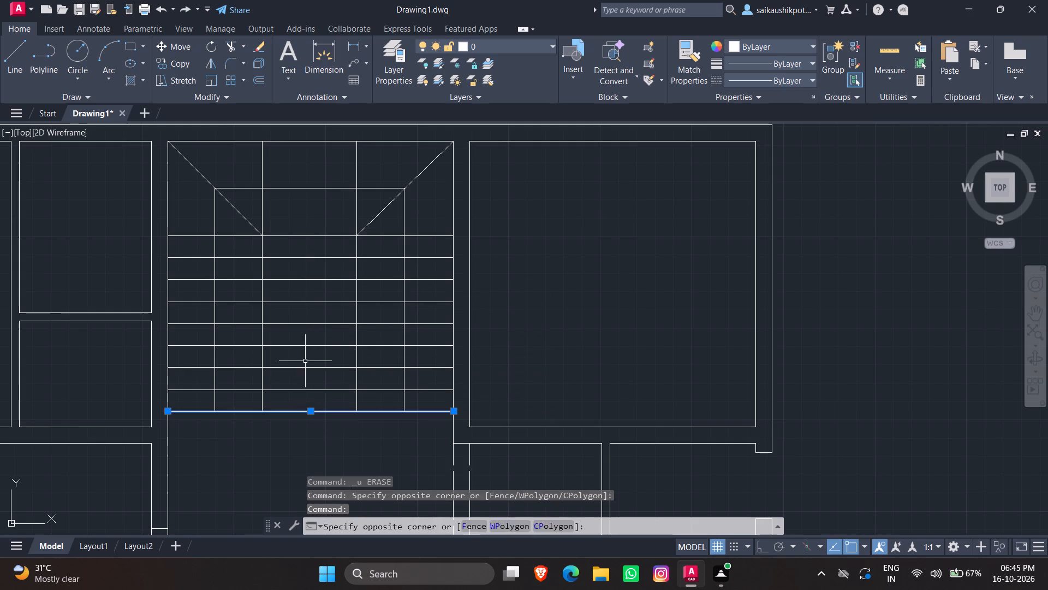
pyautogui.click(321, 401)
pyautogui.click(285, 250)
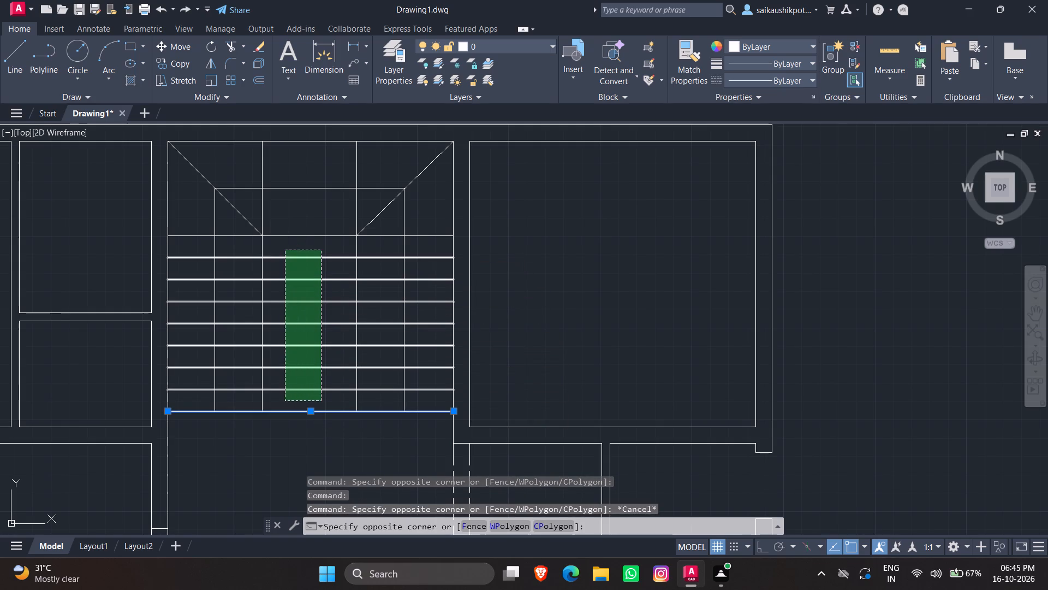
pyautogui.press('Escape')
# Erase the seven horizontal tread lines between the line at the diagonals' lower ends and the staircase's bottom line.
pyautogui.click(308, 403)
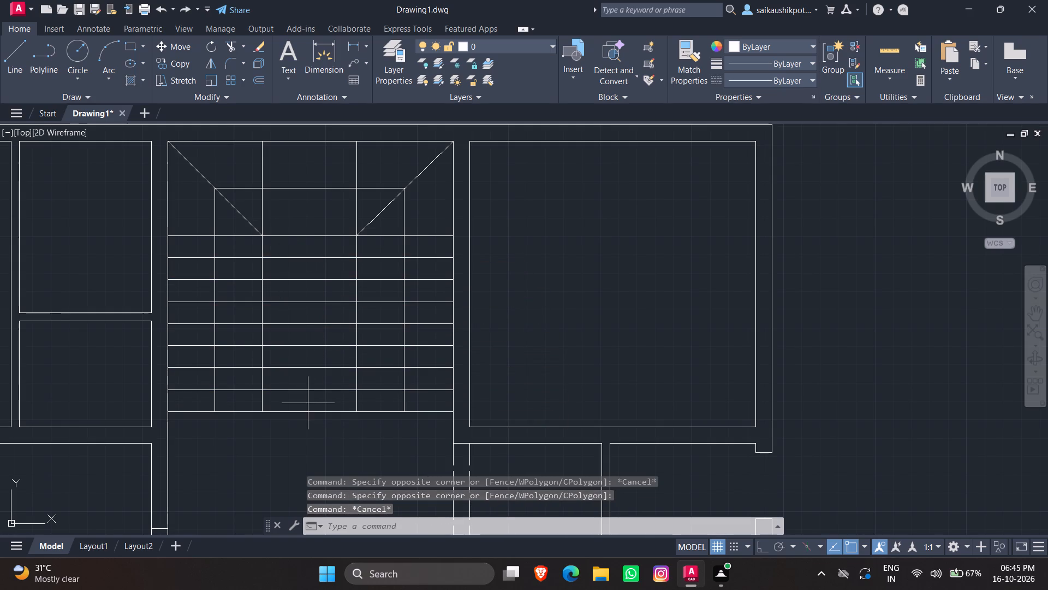
pyautogui.click(289, 251)
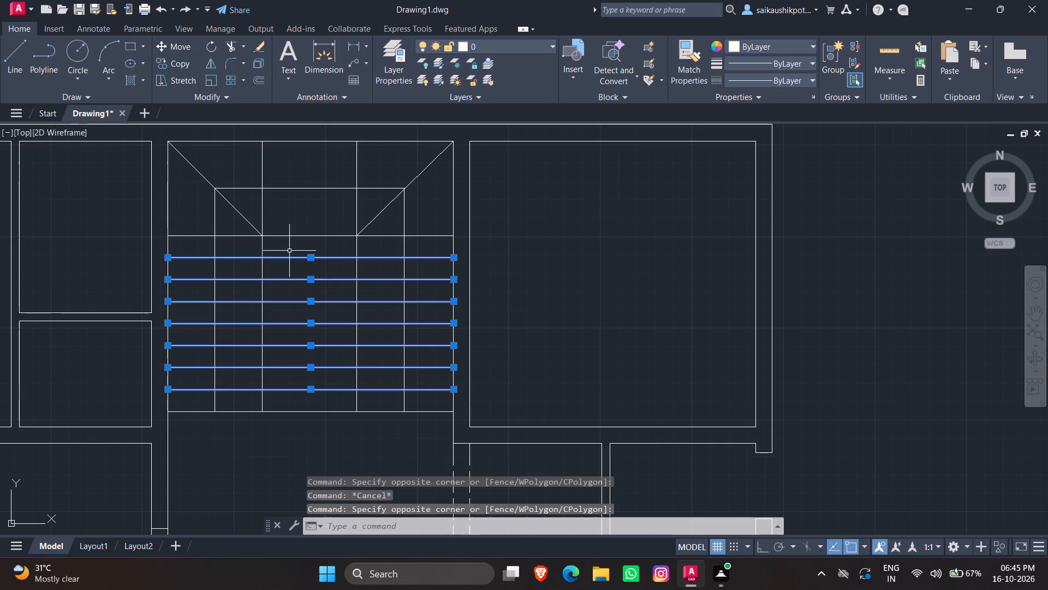
pyautogui.press('Delete')
pyautogui.press('Escape')
pyautogui.press('Escape')
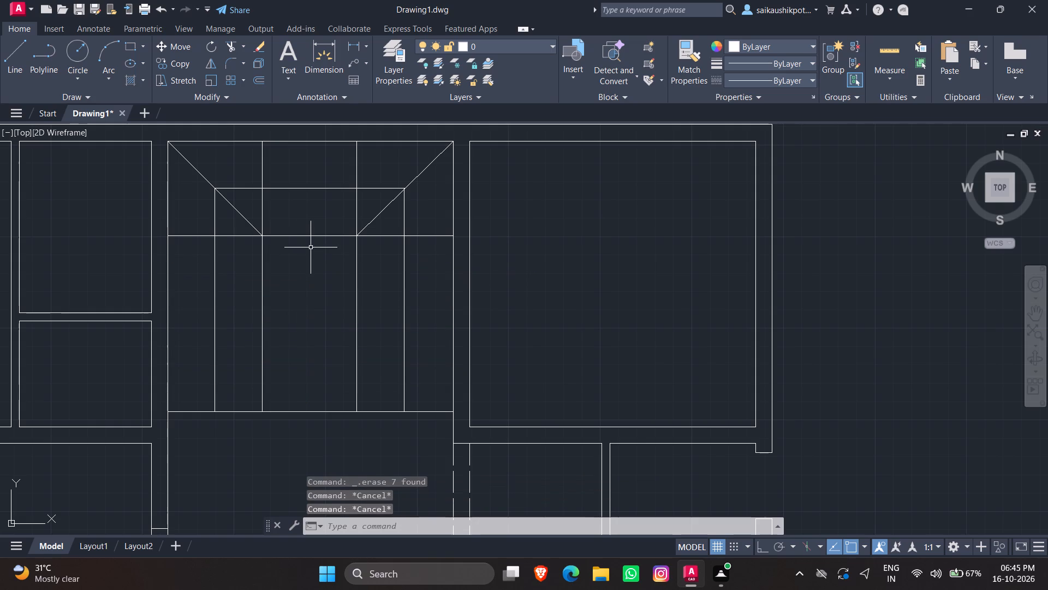
pyautogui.press('Escape')
pyautogui.press('Escape')
pyautogui.press('Escape')
pyautogui.press('Escape')
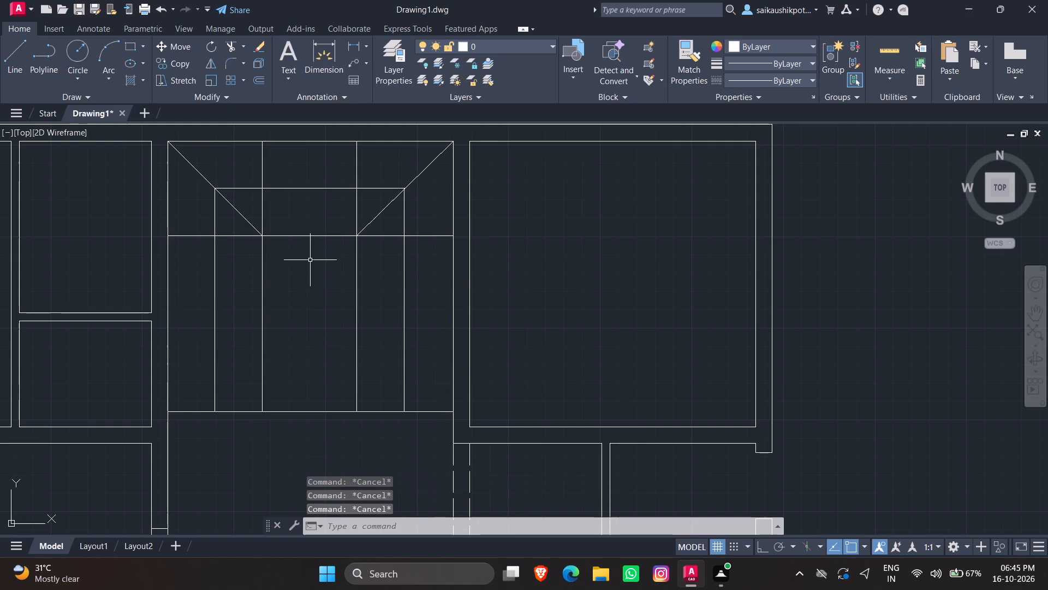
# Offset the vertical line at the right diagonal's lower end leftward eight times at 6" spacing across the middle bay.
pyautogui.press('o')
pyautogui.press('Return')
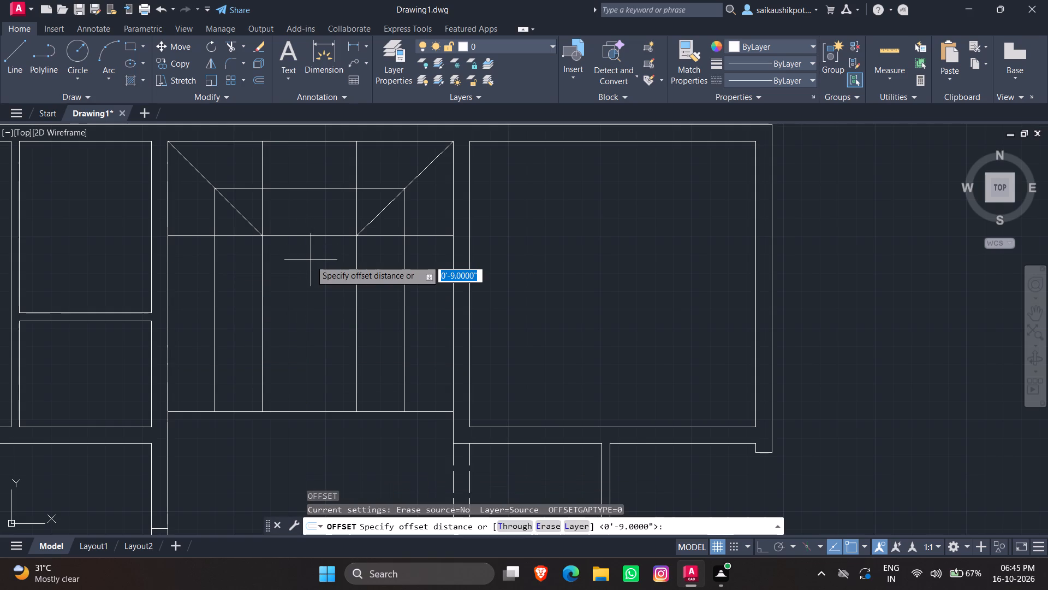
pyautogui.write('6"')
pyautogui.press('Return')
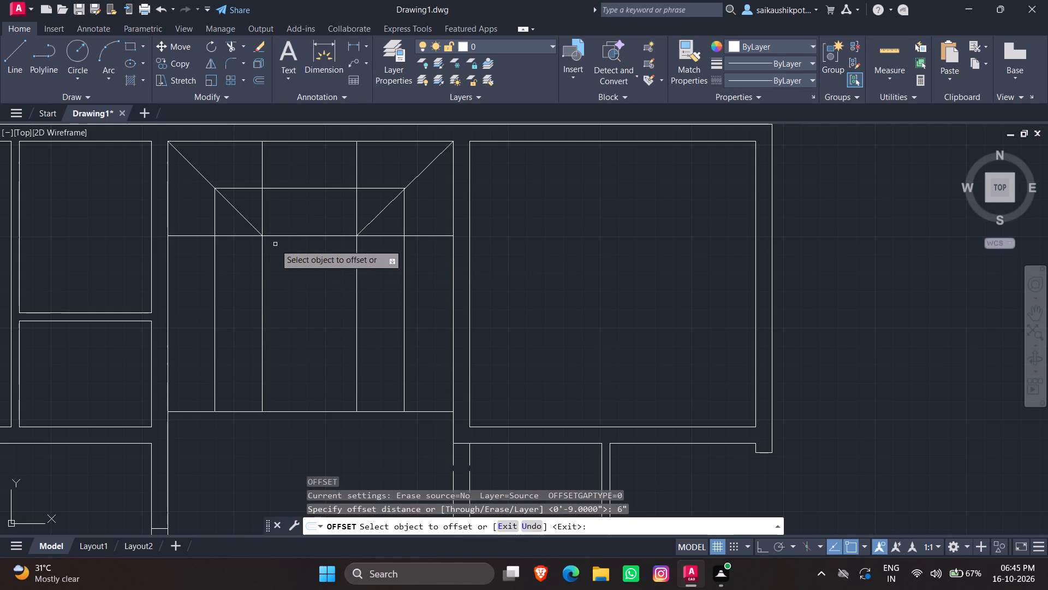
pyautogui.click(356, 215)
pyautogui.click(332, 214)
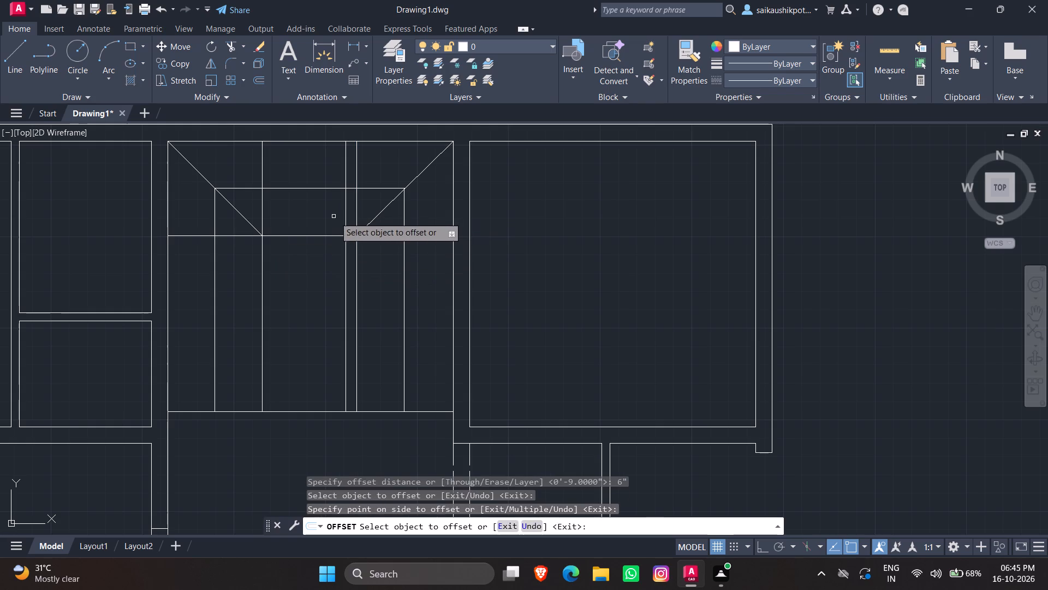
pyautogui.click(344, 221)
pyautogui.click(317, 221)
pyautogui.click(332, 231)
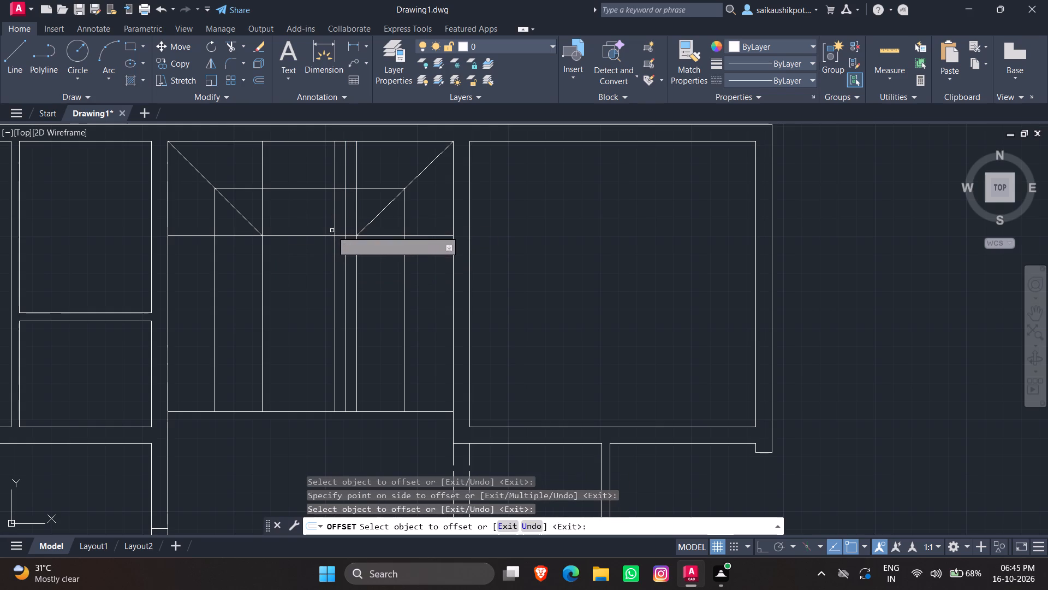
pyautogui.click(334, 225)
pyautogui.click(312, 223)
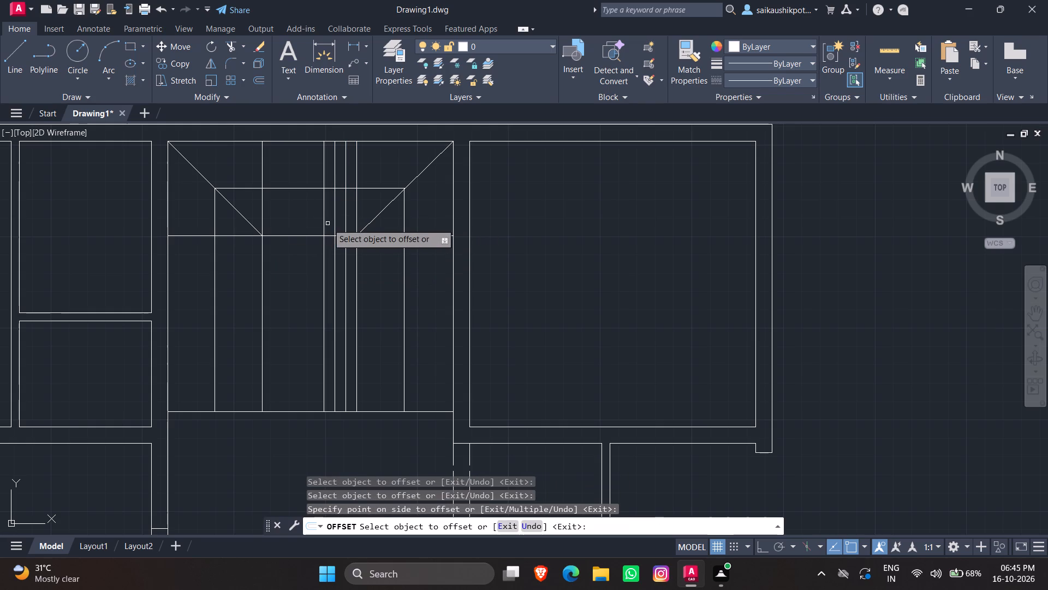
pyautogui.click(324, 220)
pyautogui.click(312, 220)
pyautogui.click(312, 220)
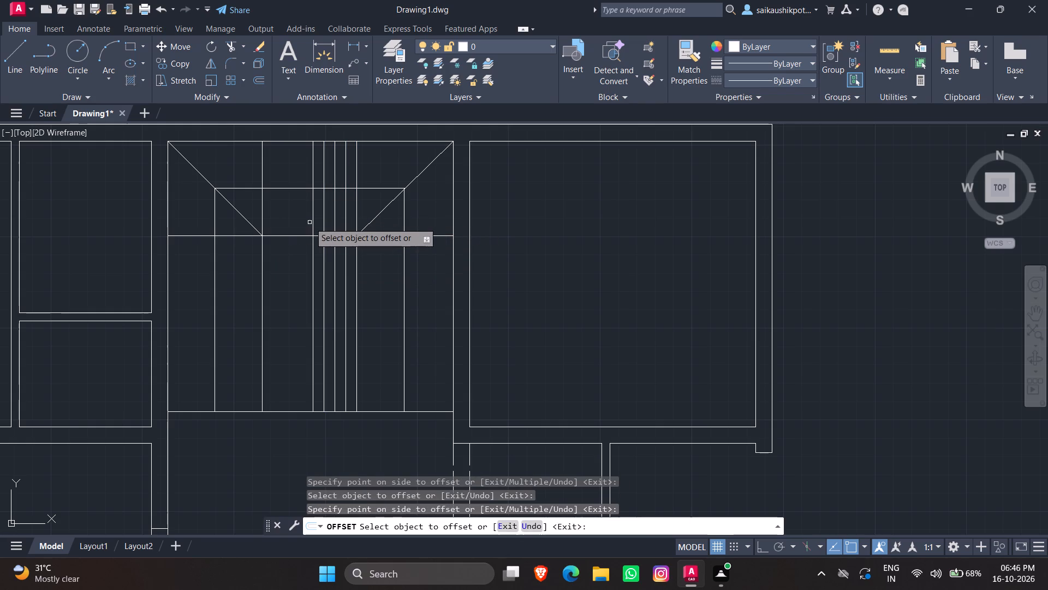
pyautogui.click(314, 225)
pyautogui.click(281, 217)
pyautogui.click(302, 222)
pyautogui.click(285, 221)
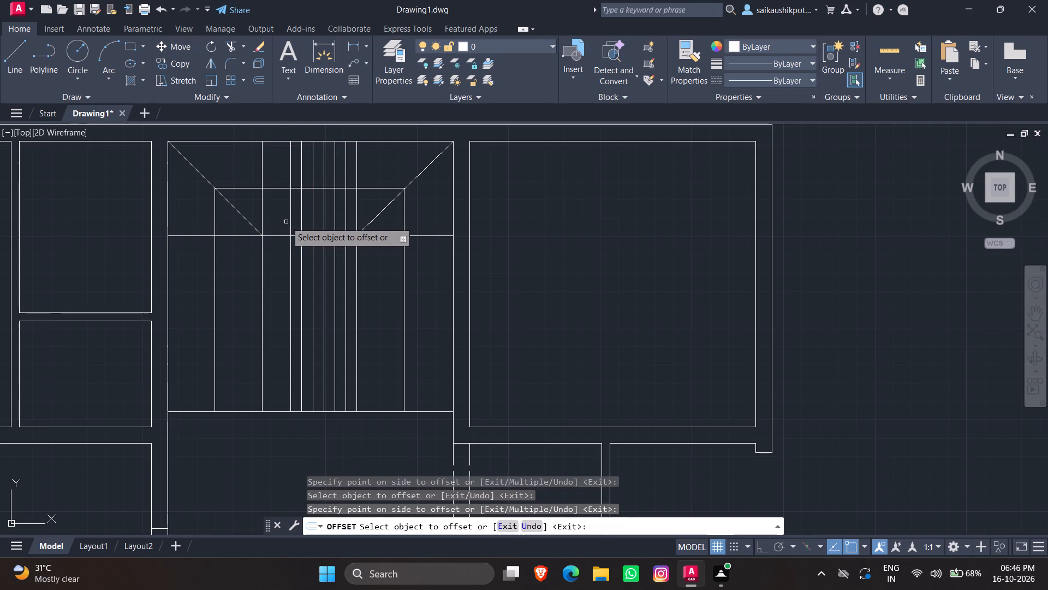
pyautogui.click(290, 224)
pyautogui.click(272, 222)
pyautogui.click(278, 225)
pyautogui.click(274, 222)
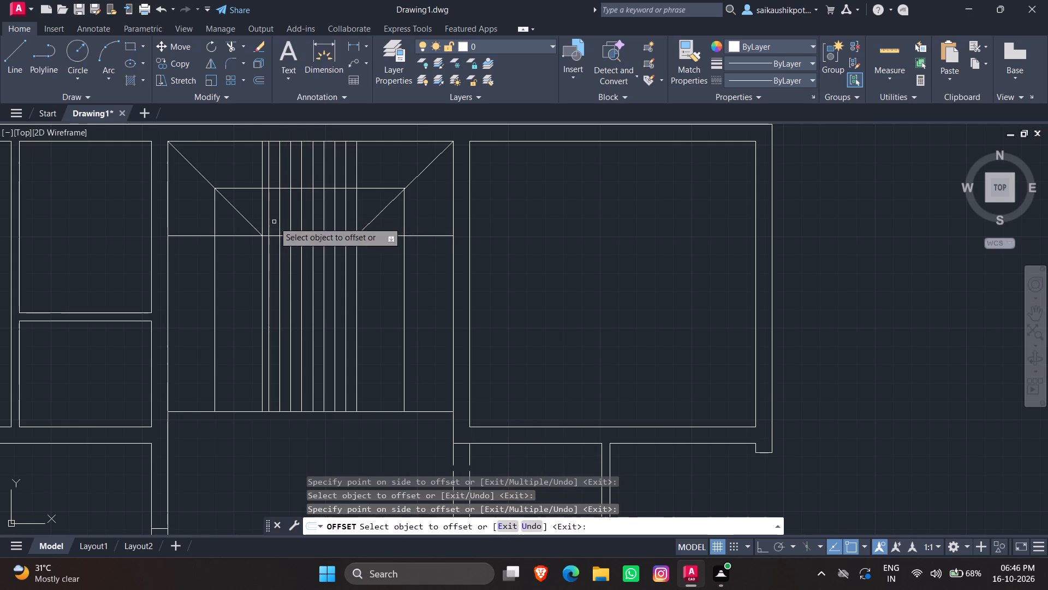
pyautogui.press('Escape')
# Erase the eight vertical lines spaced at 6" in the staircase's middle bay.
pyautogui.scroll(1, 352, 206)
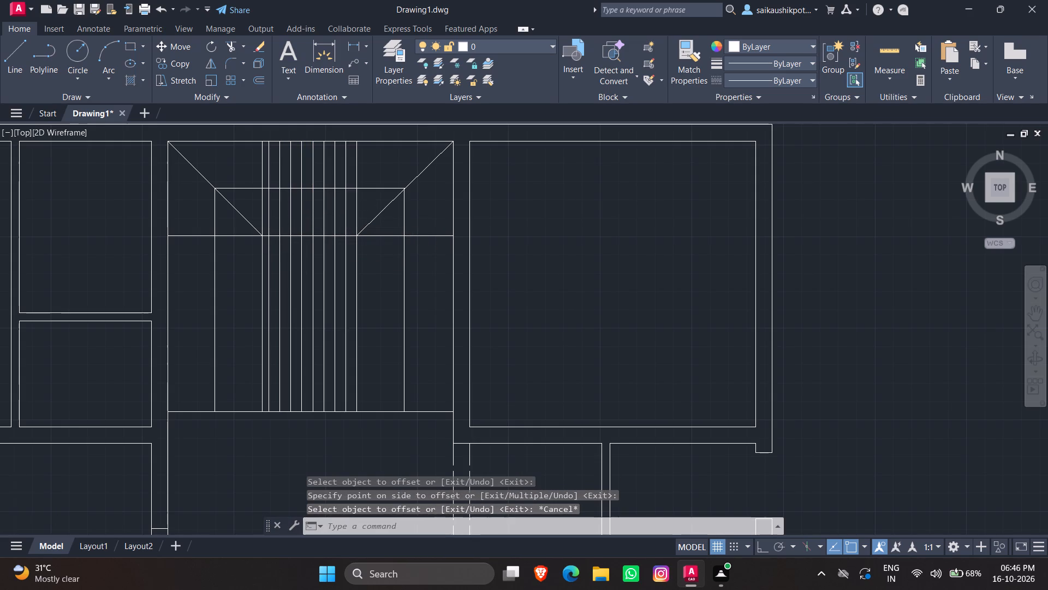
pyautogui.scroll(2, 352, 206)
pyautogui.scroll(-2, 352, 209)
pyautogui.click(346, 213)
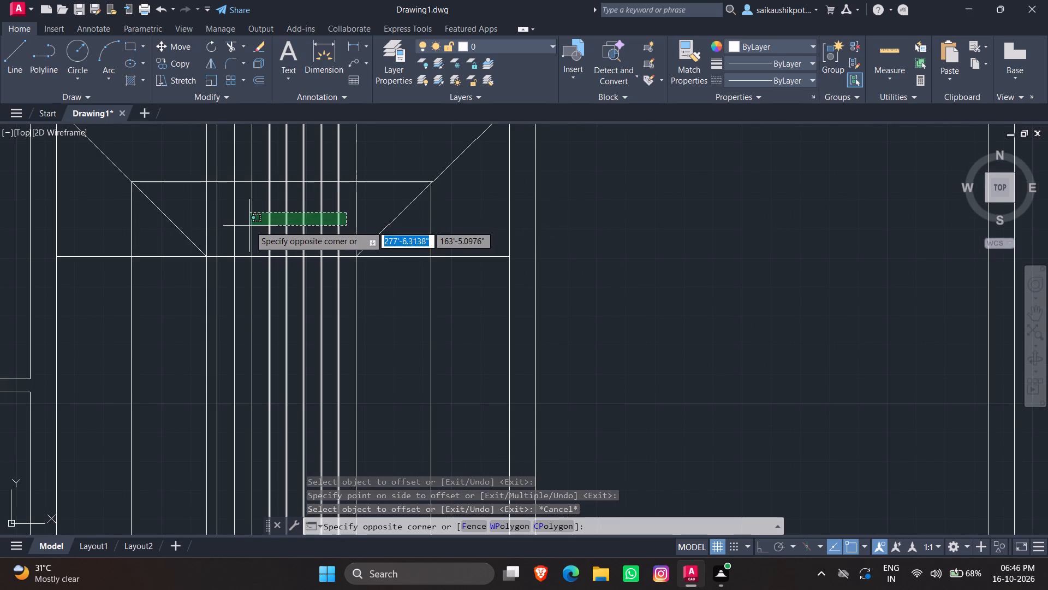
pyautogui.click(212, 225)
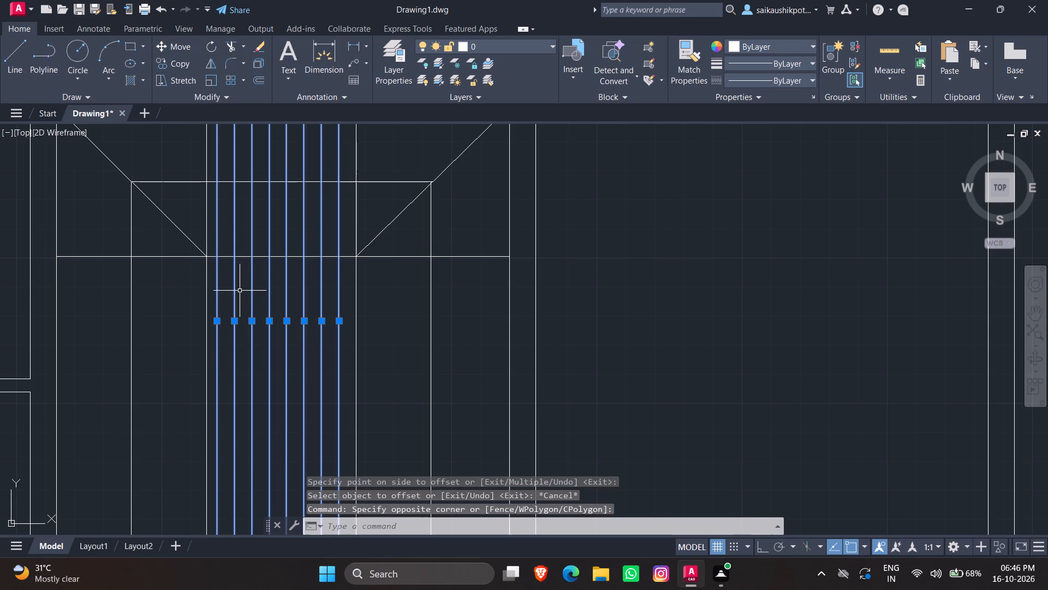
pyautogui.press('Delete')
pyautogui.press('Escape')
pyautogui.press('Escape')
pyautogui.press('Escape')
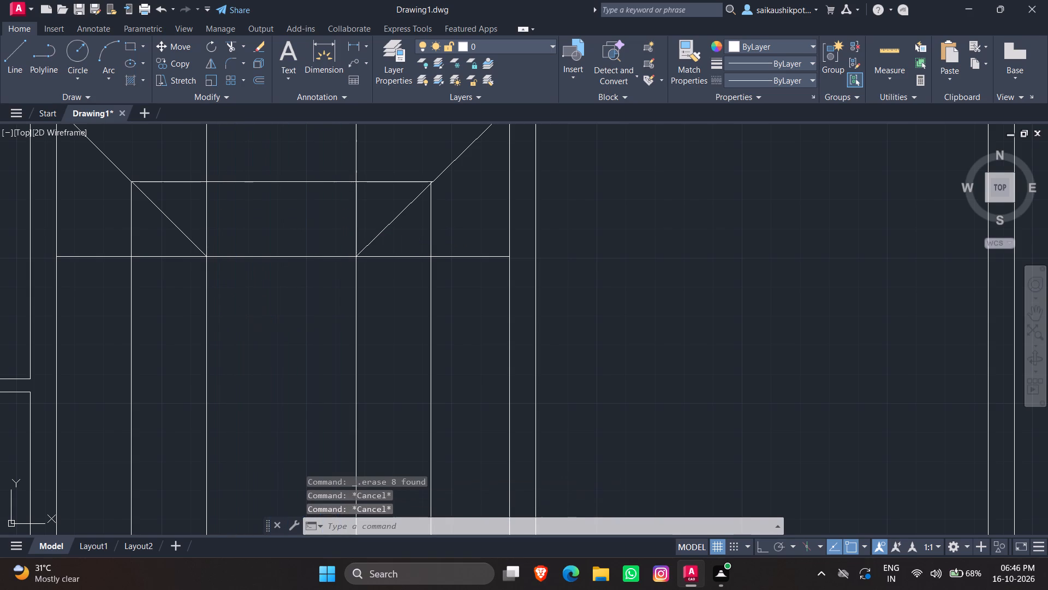
# Offset the horizontal line at the diagonals' lower ends downward seven times at 1' spacing to form the treads.
pyautogui.press('o')
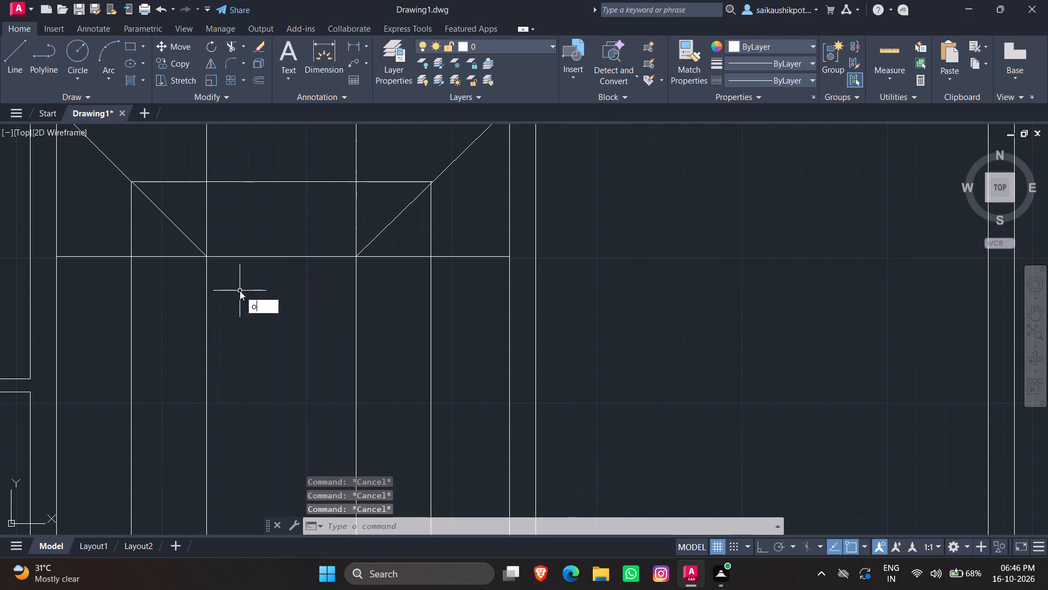
pyautogui.press('Return')
pyautogui.write("1'")
pyautogui.press('Return')
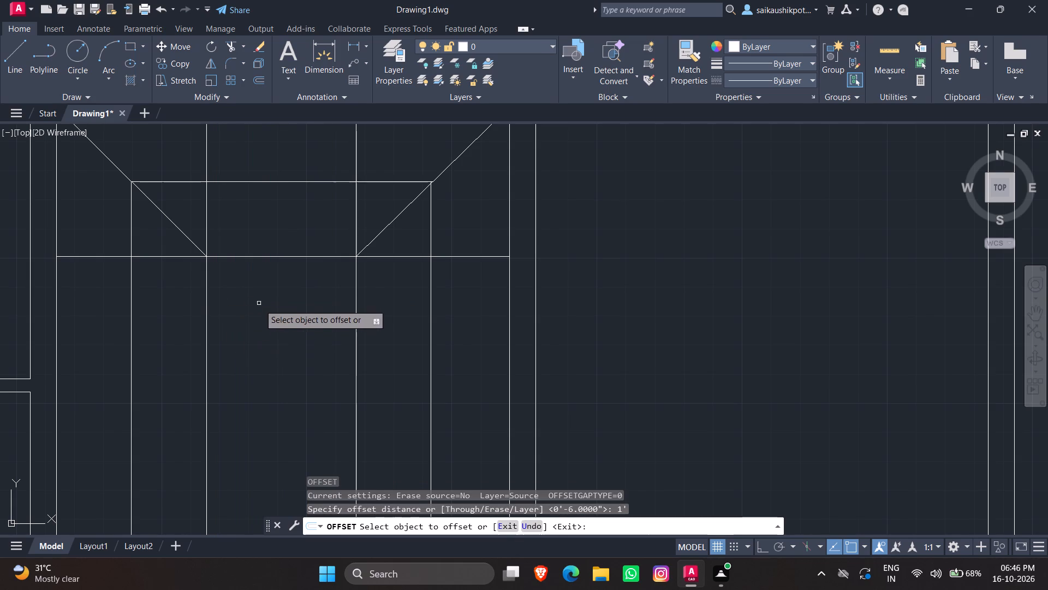
pyautogui.click(266, 258)
pyautogui.click(267, 295)
pyautogui.click(264, 293)
pyautogui.click(270, 341)
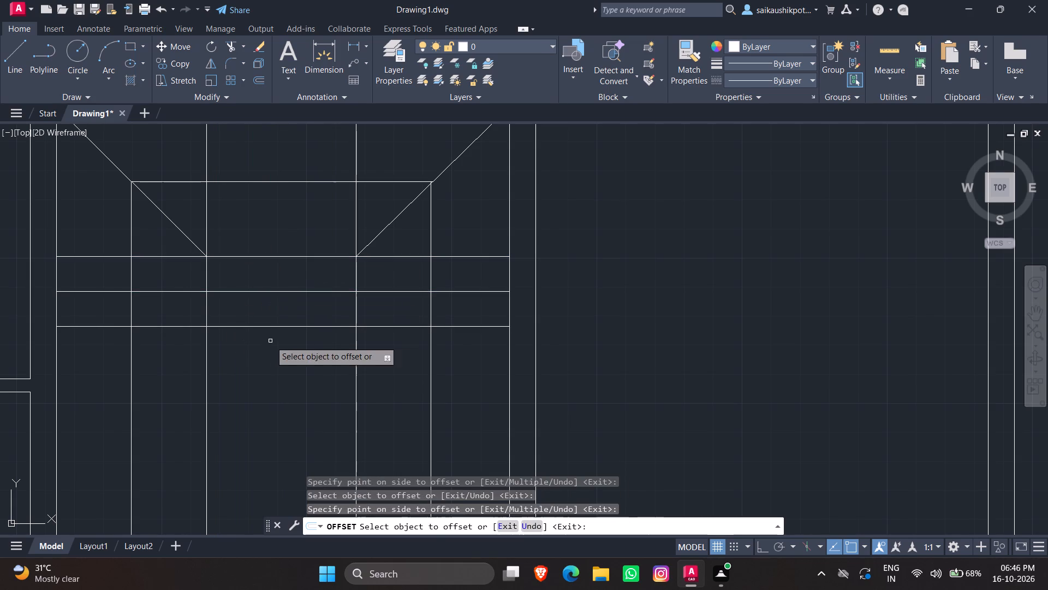
pyautogui.click(254, 328)
pyautogui.click(256, 358)
pyautogui.click(252, 327)
pyautogui.click(259, 365)
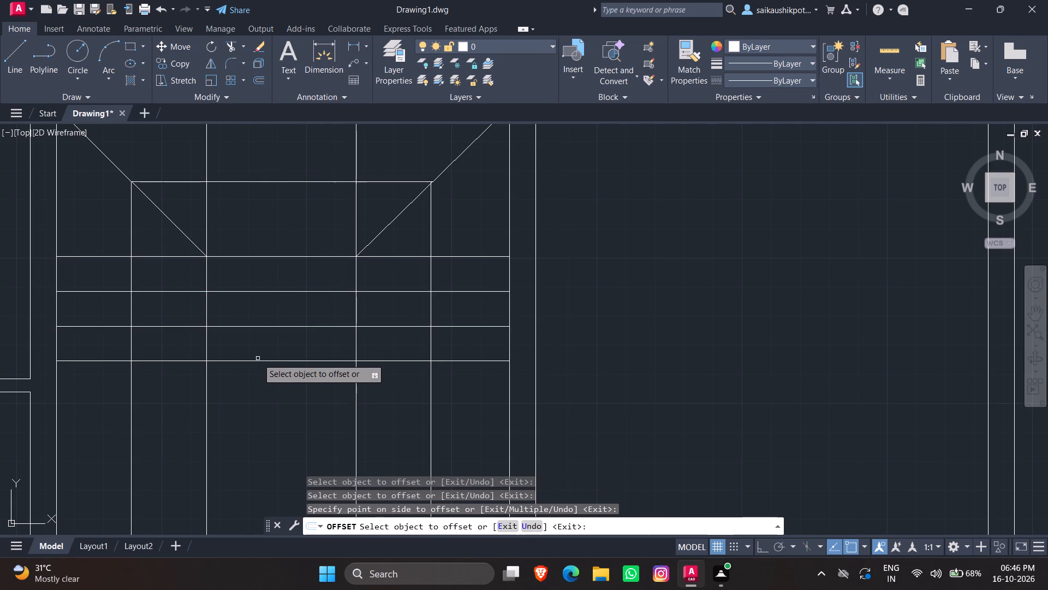
pyautogui.click(246, 350)
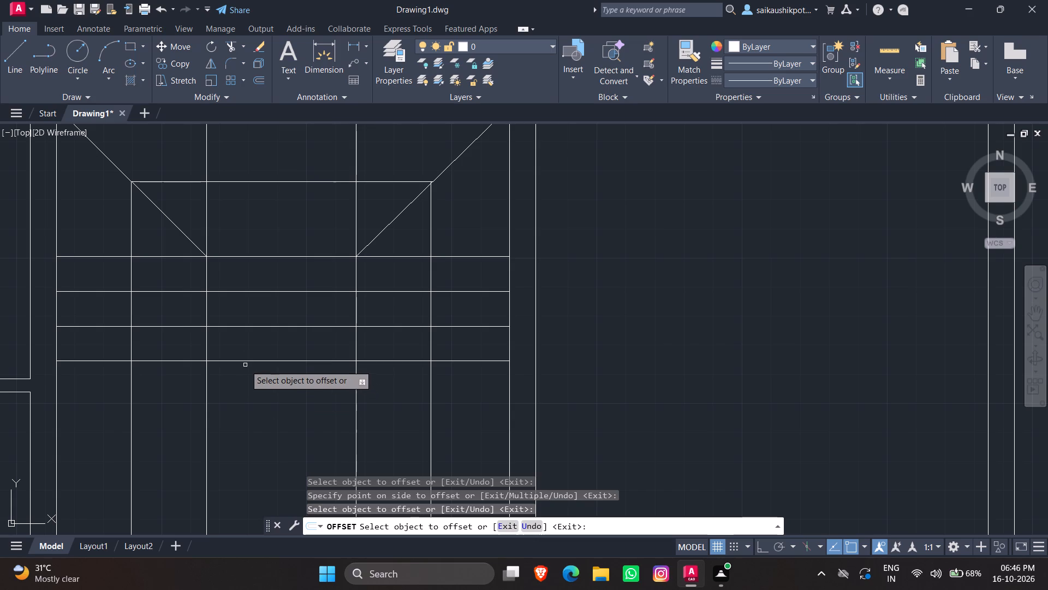
pyautogui.click(239, 361)
pyautogui.click(270, 434)
pyautogui.scroll(-2, 330, 322)
pyautogui.scroll(1, 305, 361)
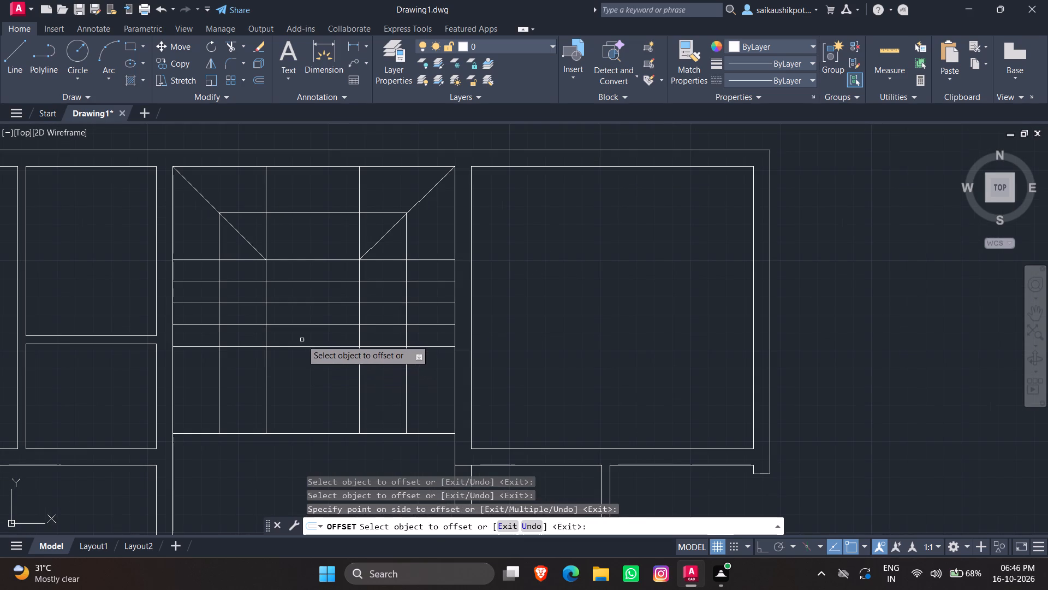
pyautogui.click(304, 348)
pyautogui.click(305, 376)
pyautogui.click(294, 370)
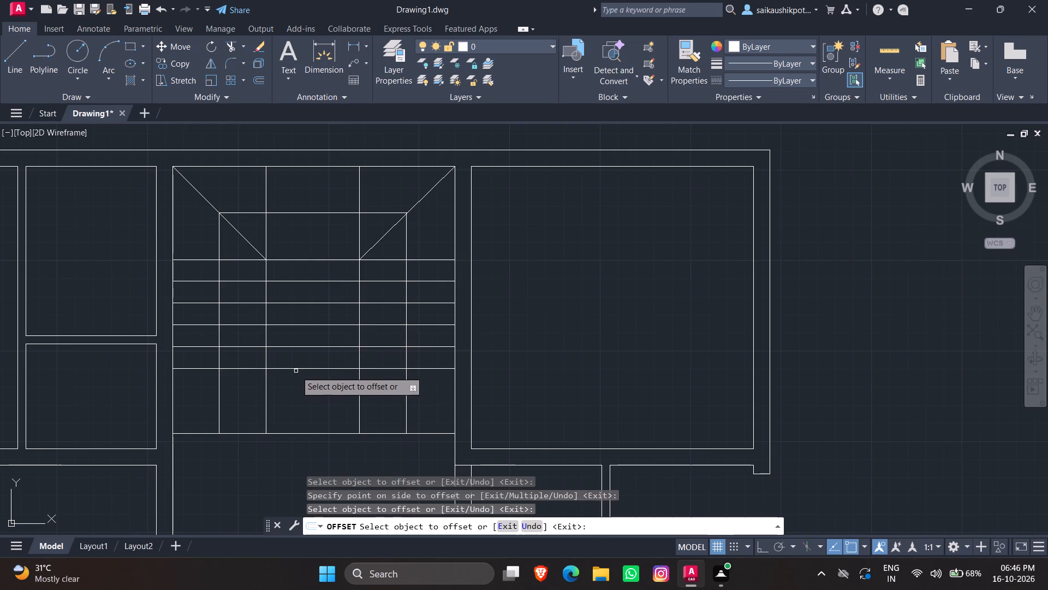
pyautogui.click(303, 383)
pyautogui.click(293, 368)
pyautogui.click(302, 388)
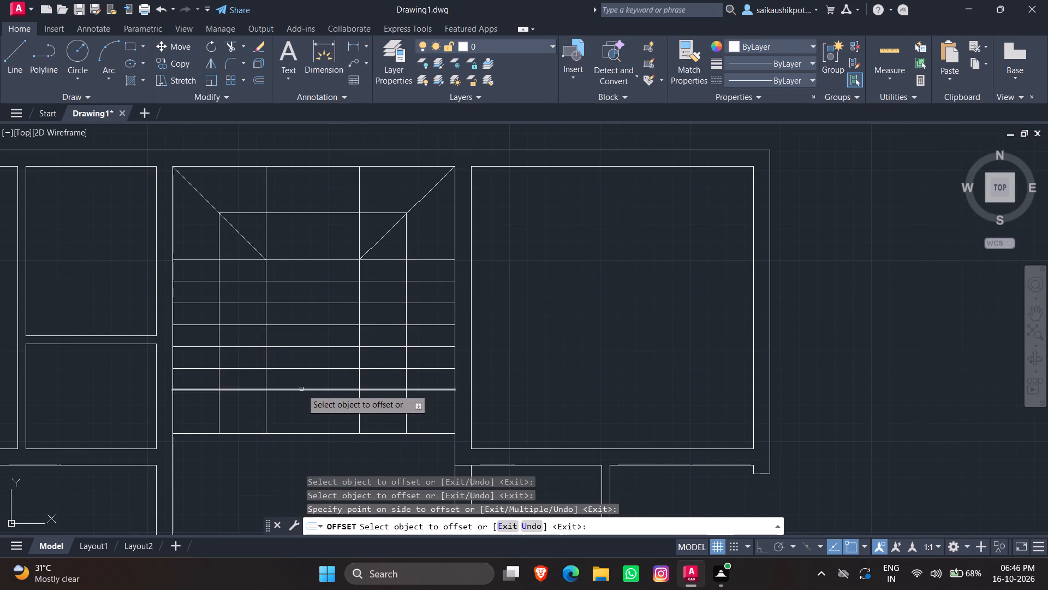
pyautogui.click(302, 390)
pyautogui.click(305, 403)
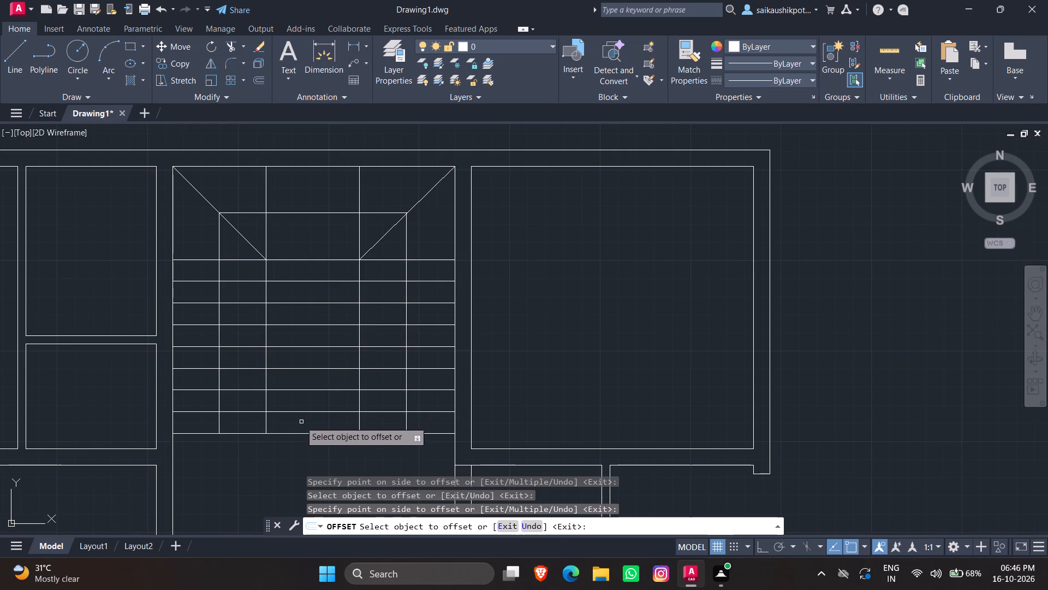
pyautogui.click(325, 412)
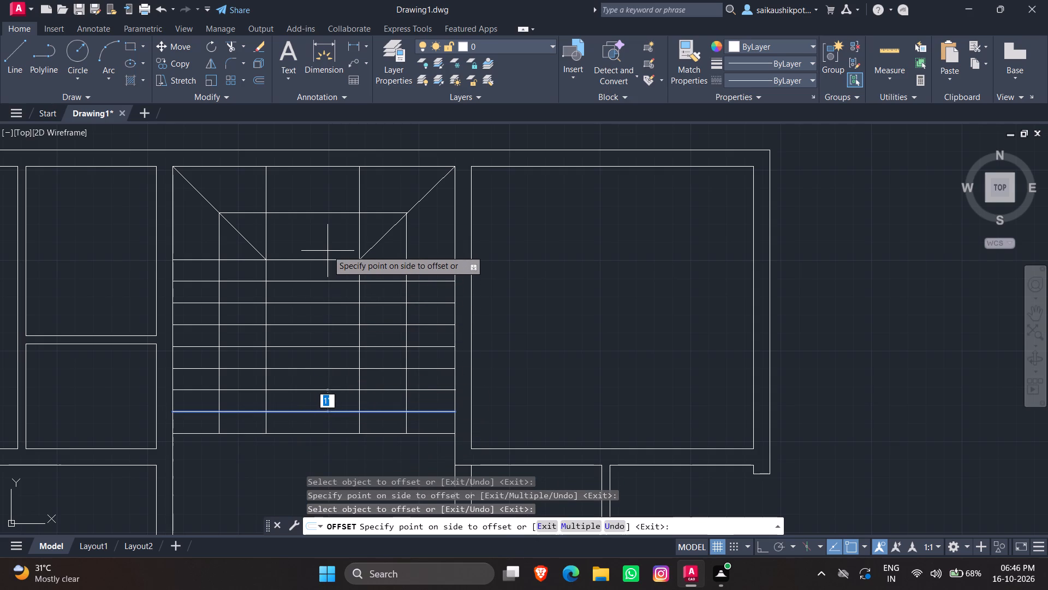
pyautogui.press('Escape')
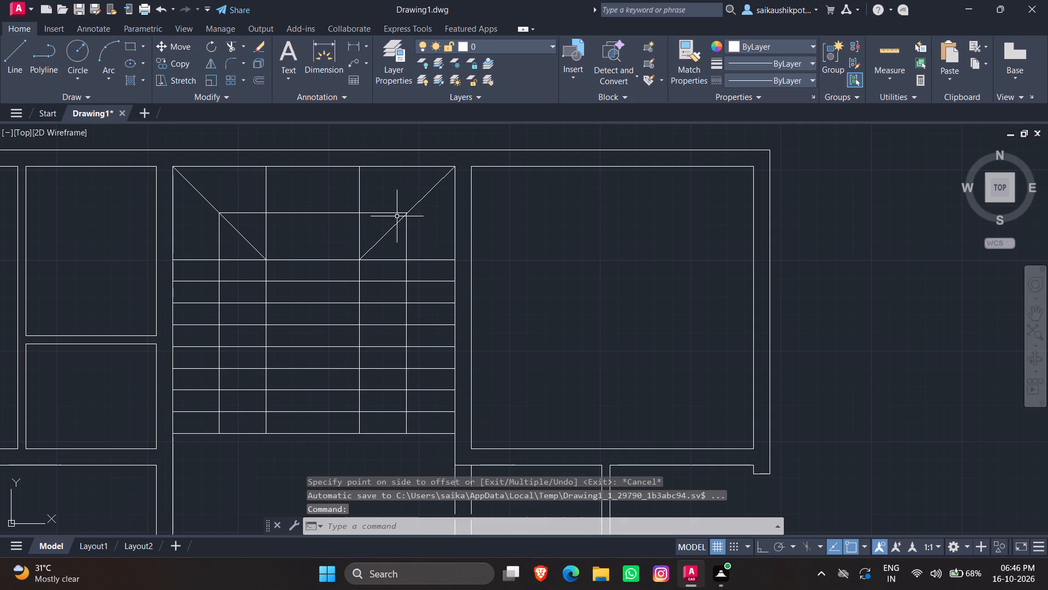
# Offset the middle bay's right vertical line inward once and its left vertical line inward twice at 1' spacing.
pyautogui.press('space')
pyautogui.press('space')
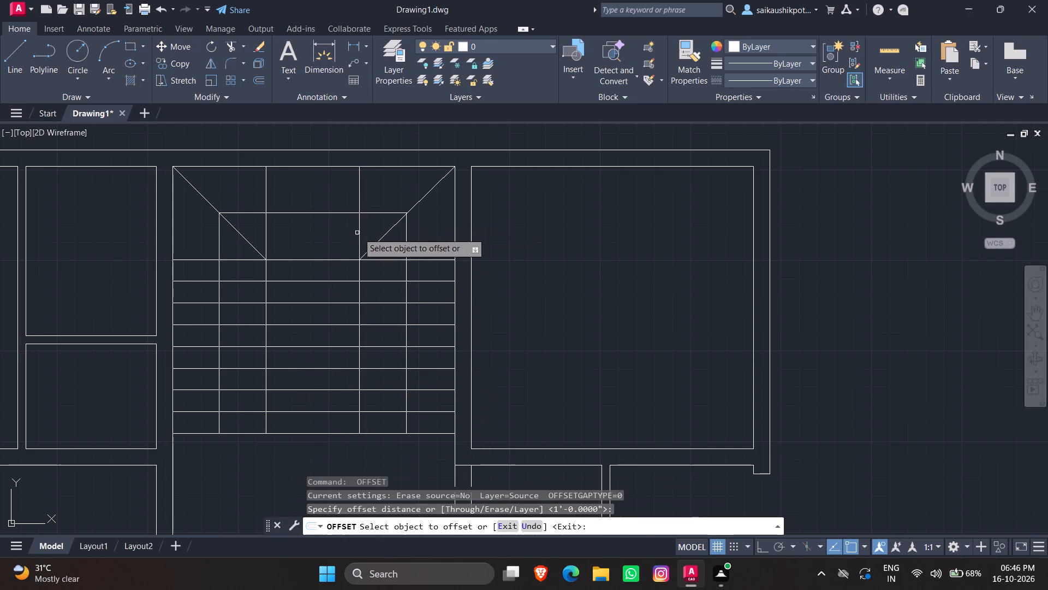
pyautogui.click(359, 233)
pyautogui.click(281, 233)
pyautogui.click(267, 228)
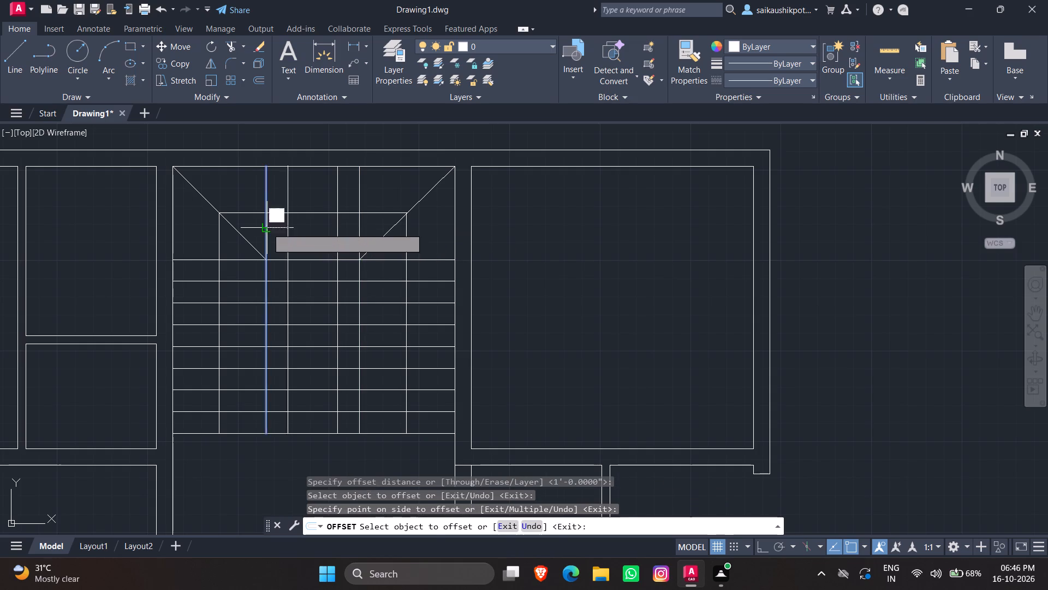
pyautogui.click(282, 236)
pyautogui.click(288, 231)
pyautogui.click(323, 243)
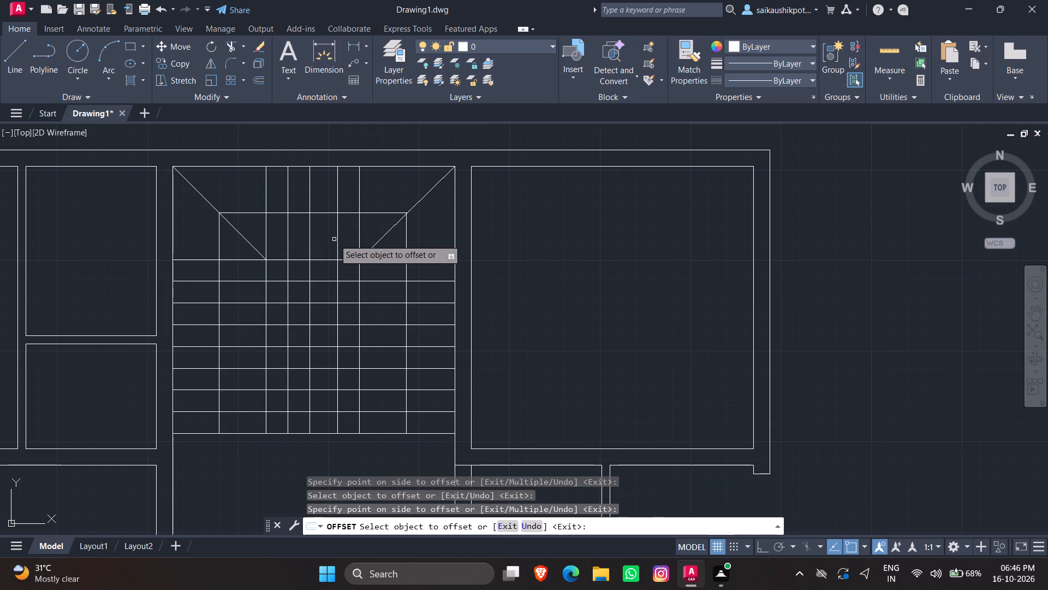
# Undo the 1' vertical line offsets made inside the staircase's middle bay.
pyautogui.click(338, 241)
pyautogui.press('Escape')
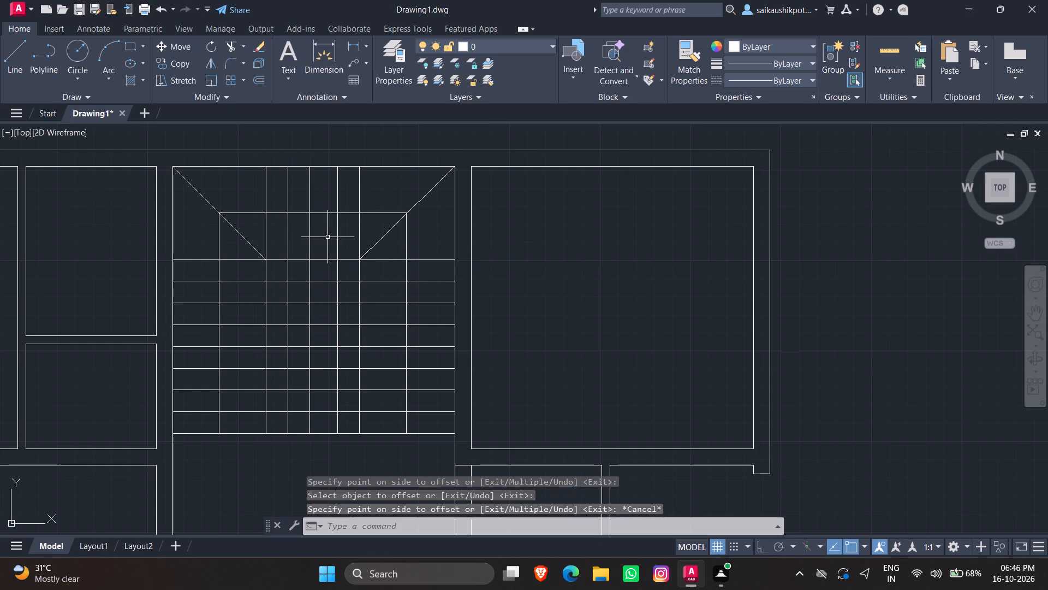
pyautogui.click(877, 60)
pyautogui.press('Escape')
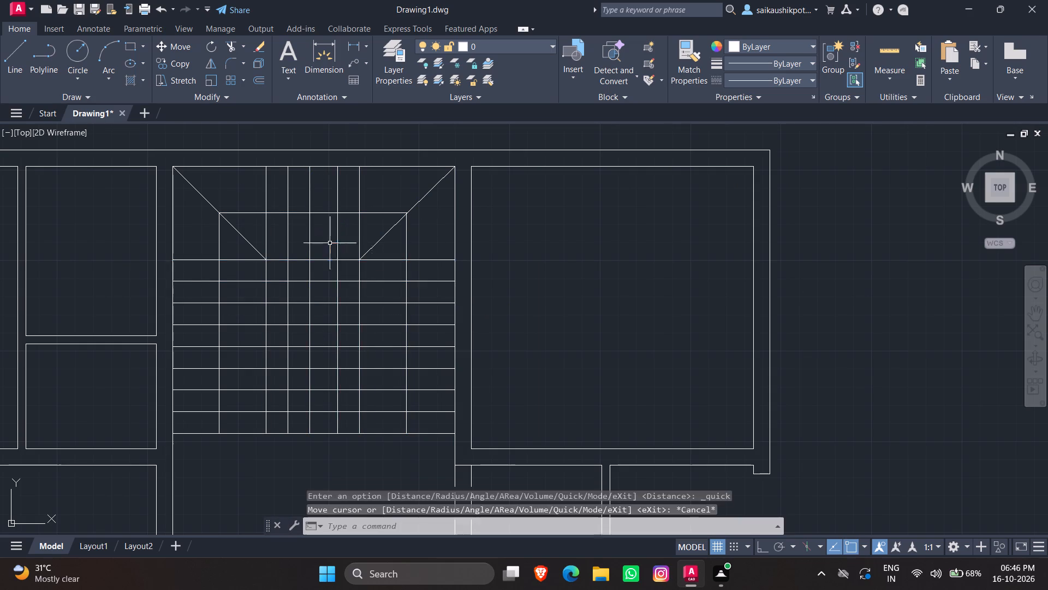
pyautogui.press('Escape')
pyautogui.press('Escape')
pyautogui.hotkey('ctrl', 'z')
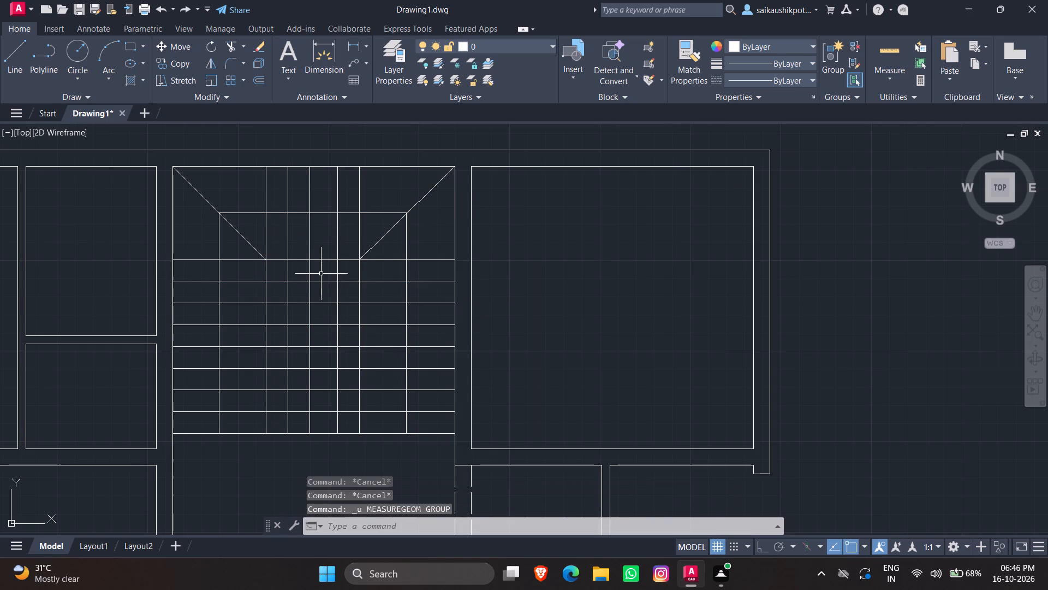
pyautogui.hotkey('ctrl', 'z')
pyautogui.press('Escape')
pyautogui.press('Escape')
pyautogui.press('Escape')
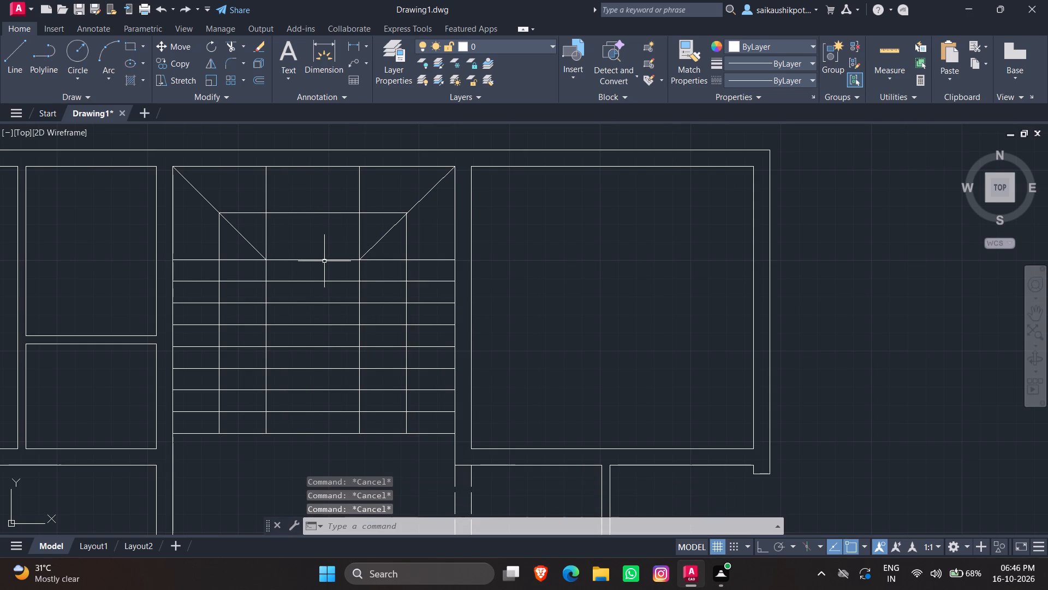
pyautogui.press('Escape')
pyautogui.press('Escape')
pyautogui.press('Escape')
pyautogui.press('Escape')
pyautogui.press('Escape')
pyautogui.press('Escape')
pyautogui.press('Escape')
pyautogui.press('Escape')
pyautogui.press('Escape')
# Offset the middle bay's right vertical line leftward four times in succession at 1' spacing across the bay.
pyautogui.press('o')
pyautogui.press('Return')
pyautogui.press('1')
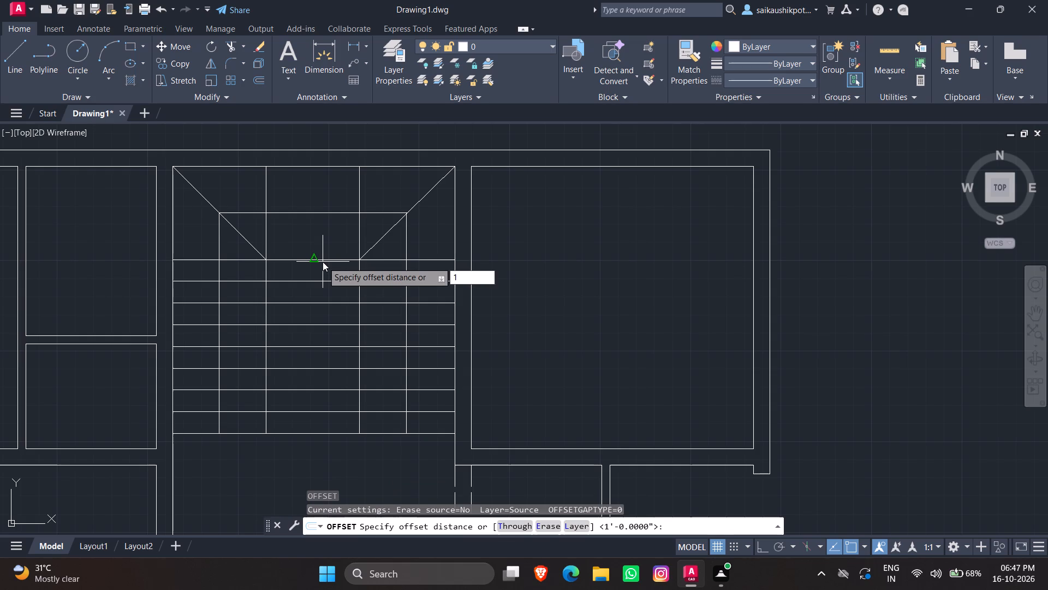
pyautogui.press("'")
pyautogui.press('Return')
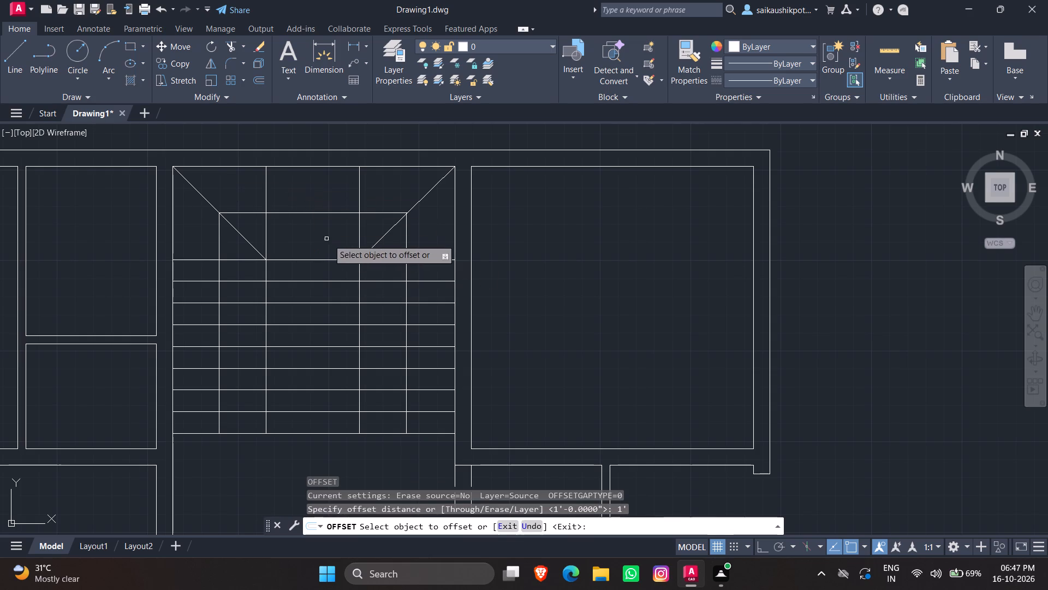
pyautogui.click(361, 243)
pyautogui.click(321, 240)
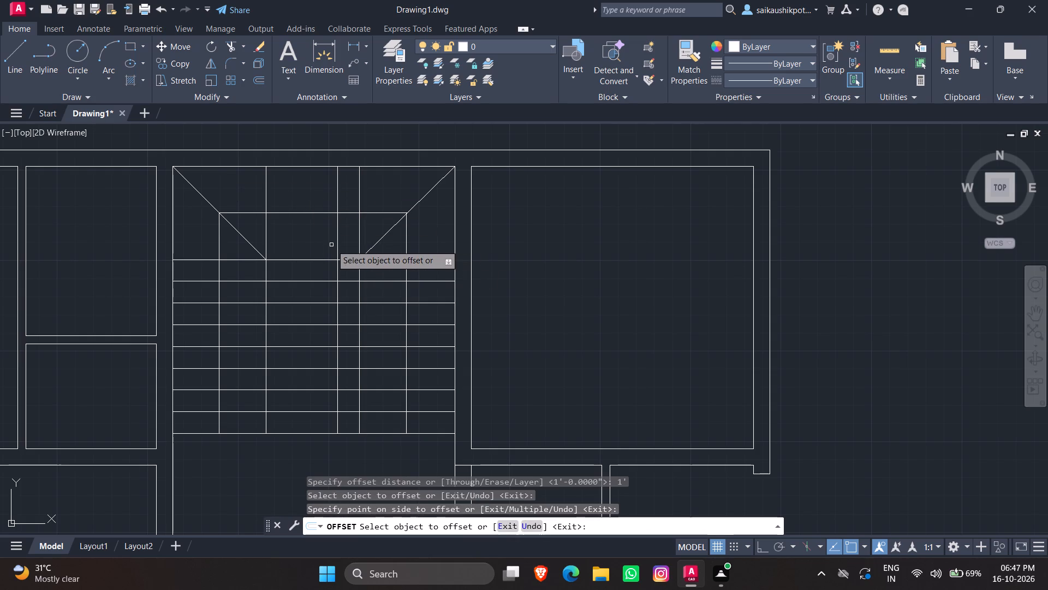
pyautogui.click(337, 249)
pyautogui.click(323, 241)
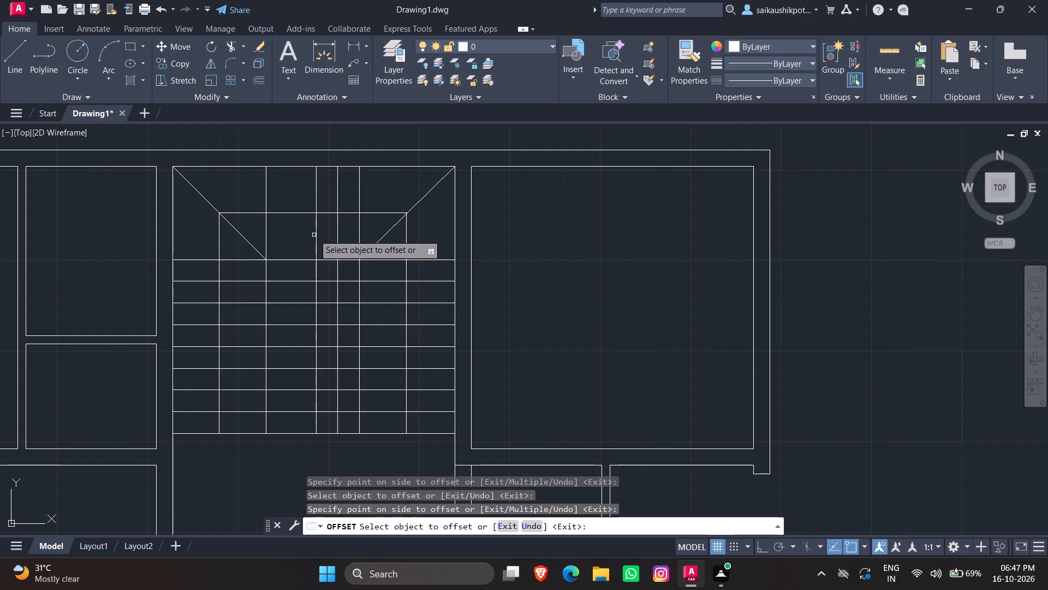
pyautogui.click(318, 237)
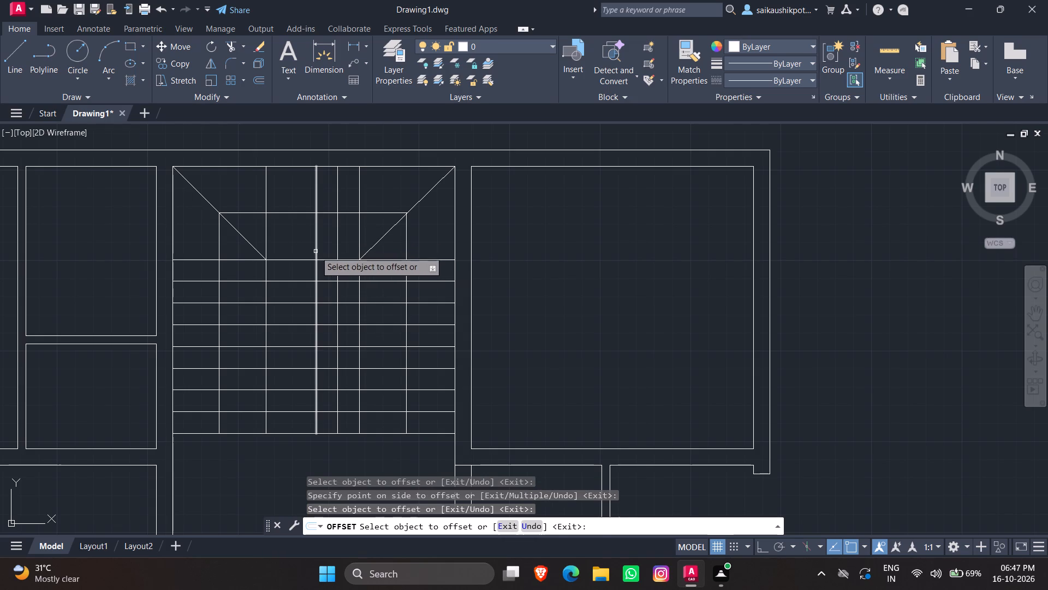
pyautogui.click(315, 251)
pyautogui.click(295, 239)
pyautogui.click(297, 240)
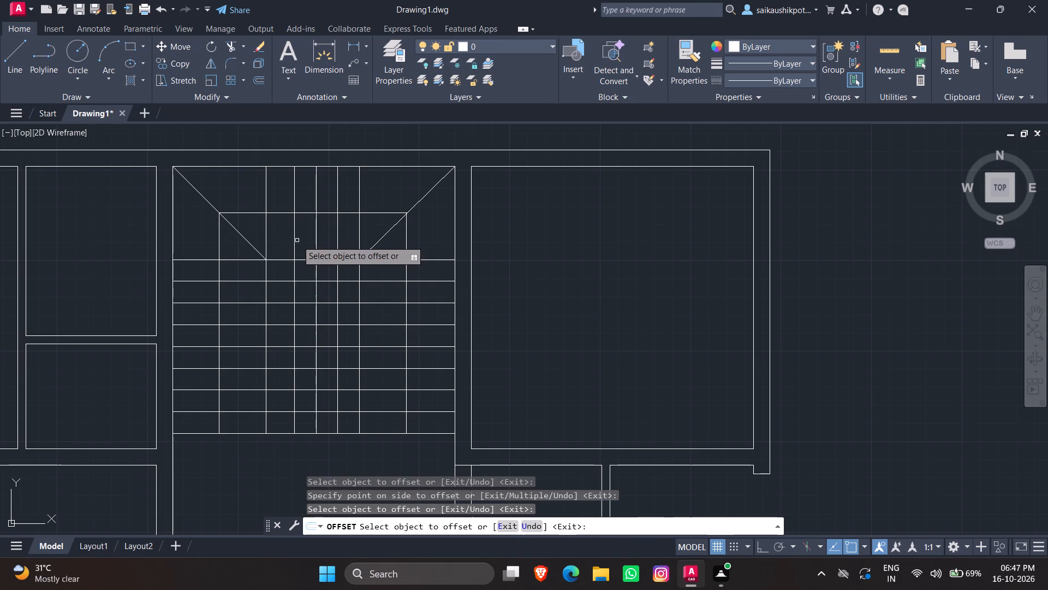
pyautogui.click(294, 239)
pyautogui.click(289, 237)
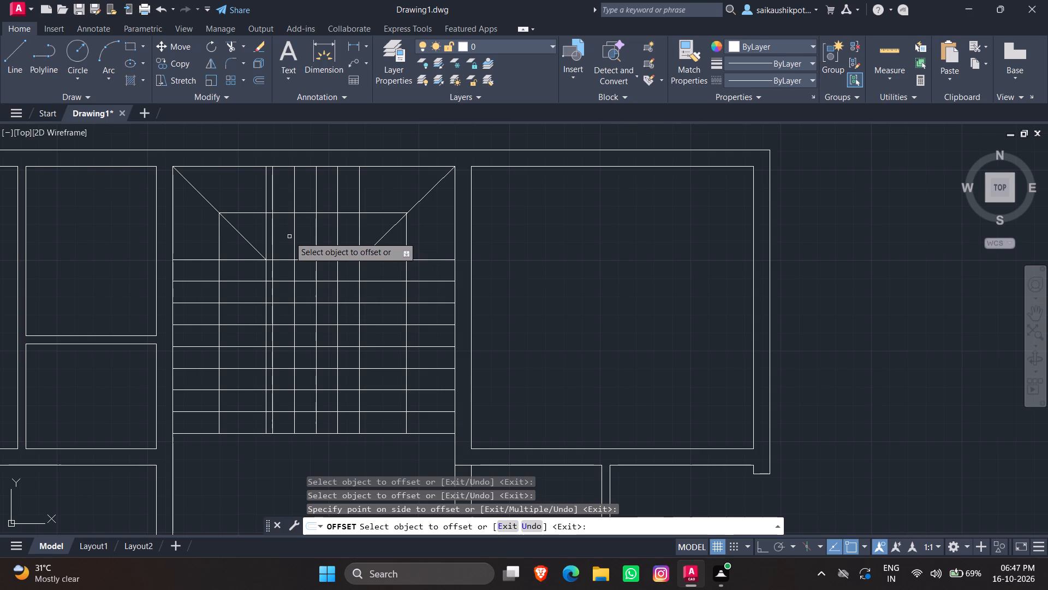
pyautogui.press('Escape')
pyautogui.press('Escape')
pyautogui.press('Escape')
# Trim the tread and vertical line segments in the middle bay's upper three rows, just below the diagonals' lower ends.
pyautogui.write('tr')
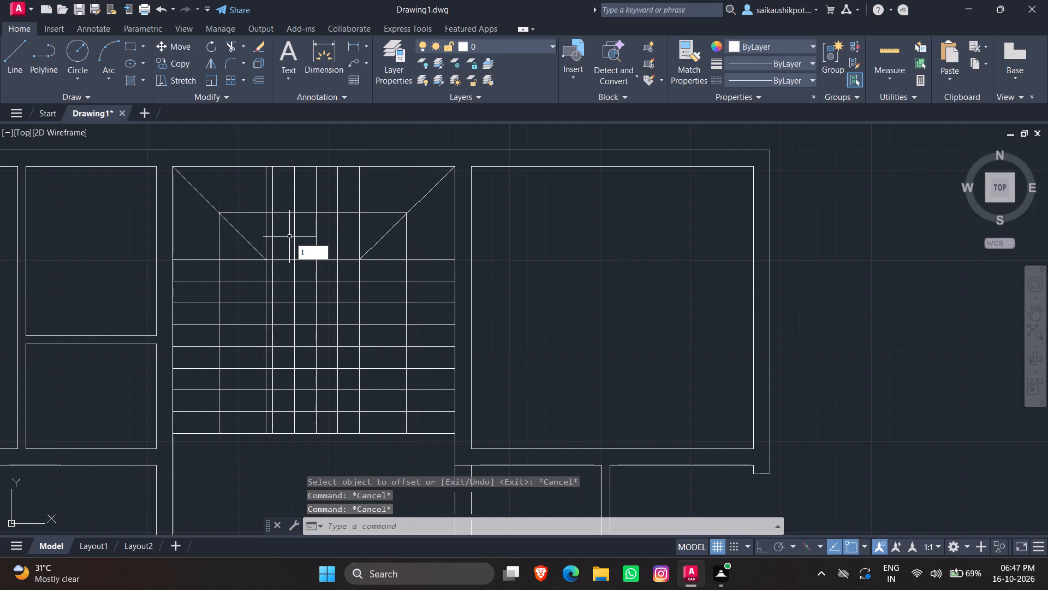
pyautogui.press('Return')
pyautogui.press('Return')
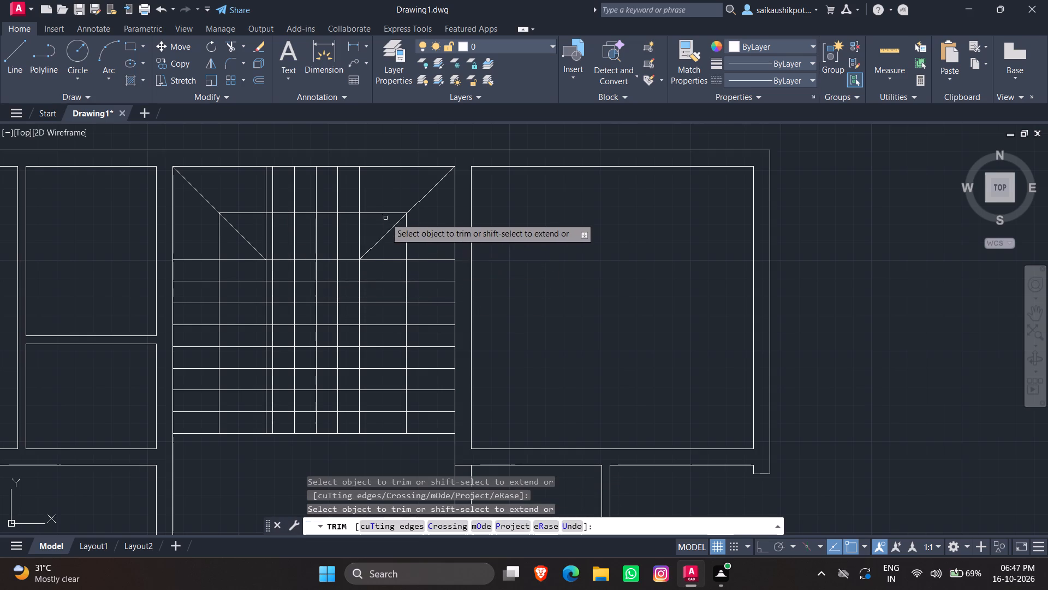
pyautogui.scroll(1, 353, 282)
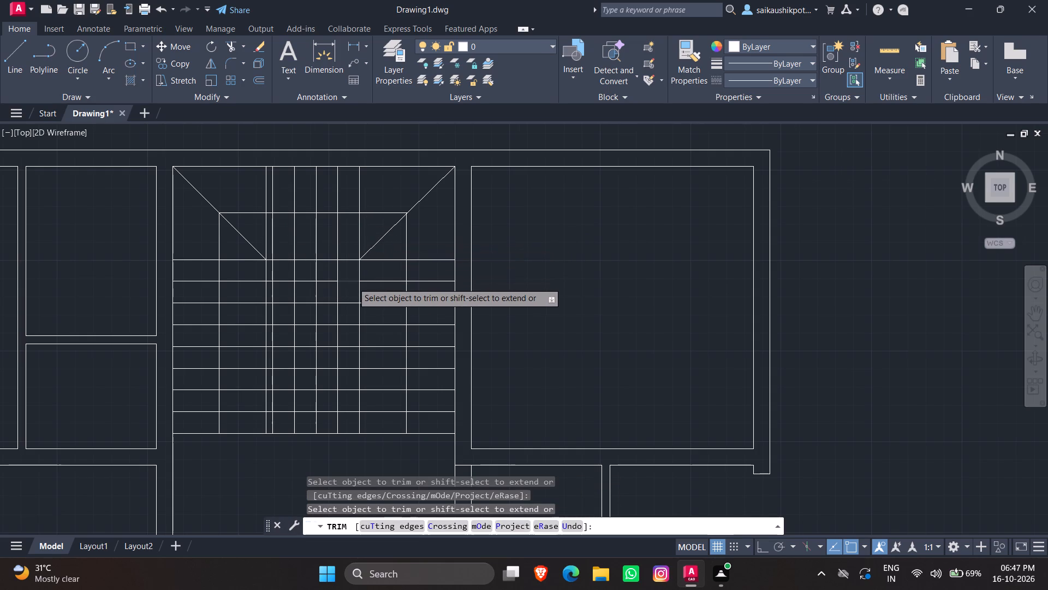
pyautogui.scroll(2, 353, 282)
pyautogui.scroll(-1, 348, 269)
pyautogui.moveTo(343, 251); pyautogui.dragTo(308, 454)
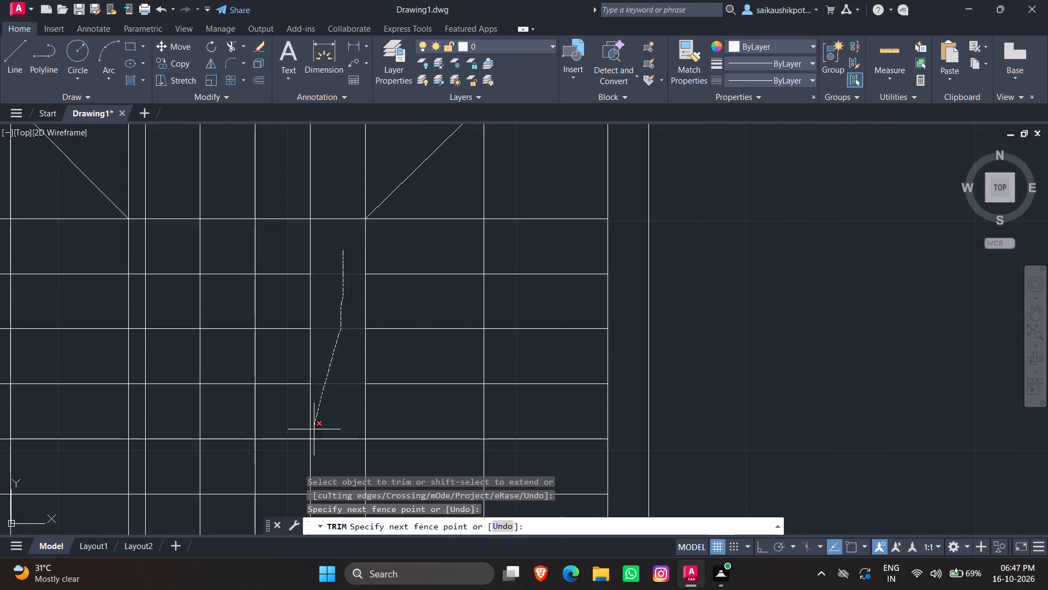
pyautogui.moveTo(308, 454); pyautogui.dragTo(306, 465)
pyautogui.moveTo(307, 253); pyautogui.dragTo(166, 250)
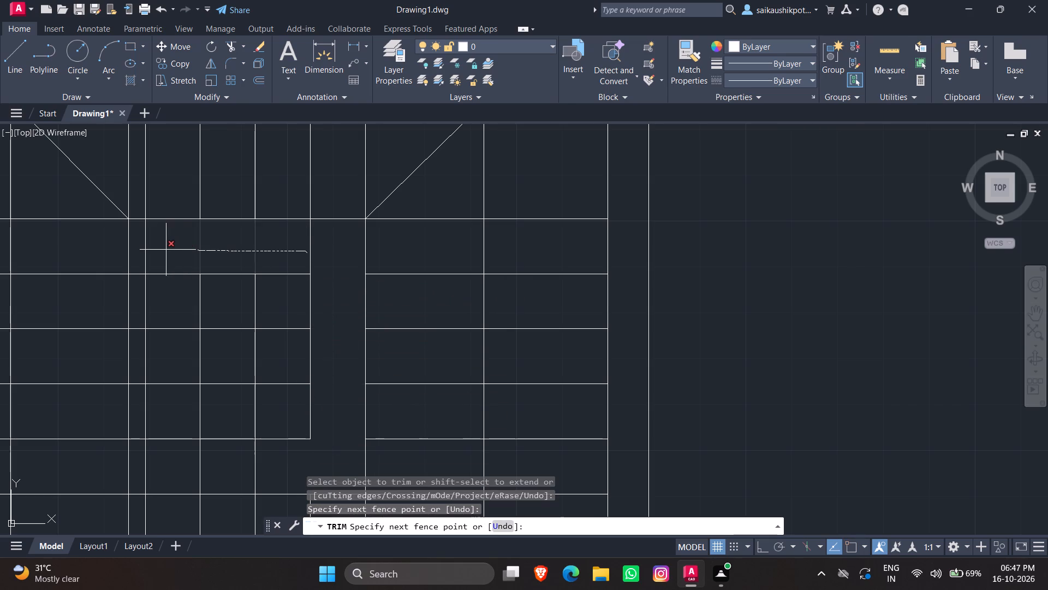
pyautogui.moveTo(166, 250); pyautogui.dragTo(140, 251)
pyautogui.moveTo(143, 253); pyautogui.dragTo(154, 321)
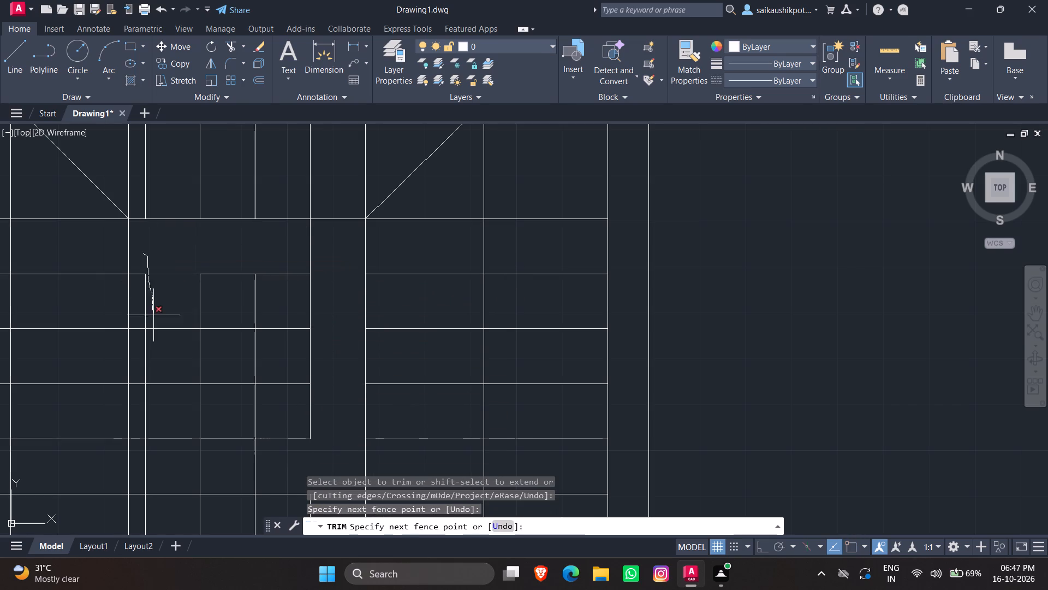
pyautogui.moveTo(154, 321); pyautogui.dragTo(153, 361)
pyautogui.scroll(-2, 177, 326)
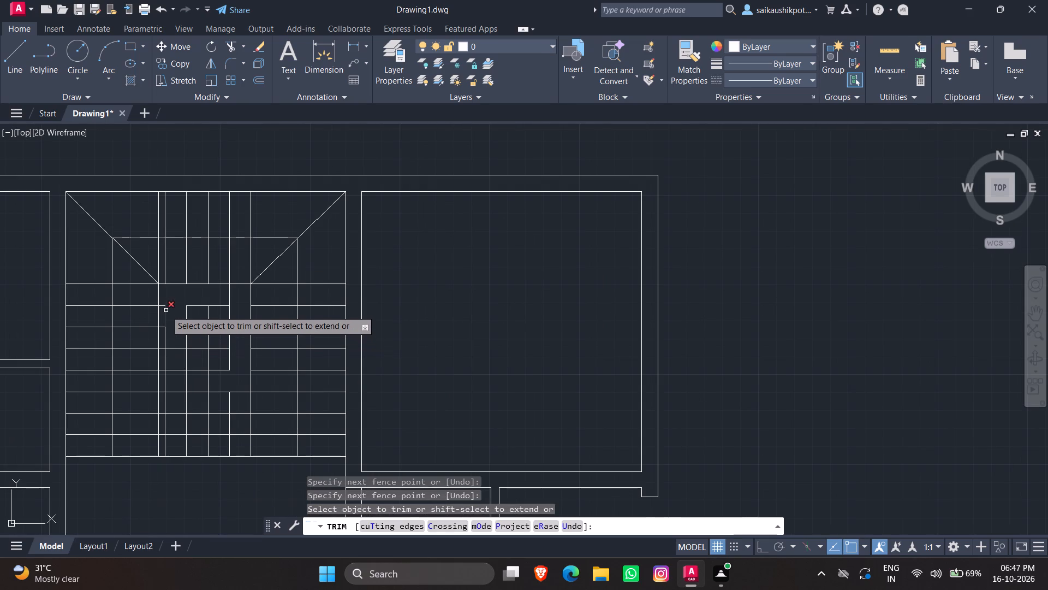
pyautogui.scroll(2, 166, 310)
pyautogui.moveTo(162, 300); pyautogui.dragTo(206, 327)
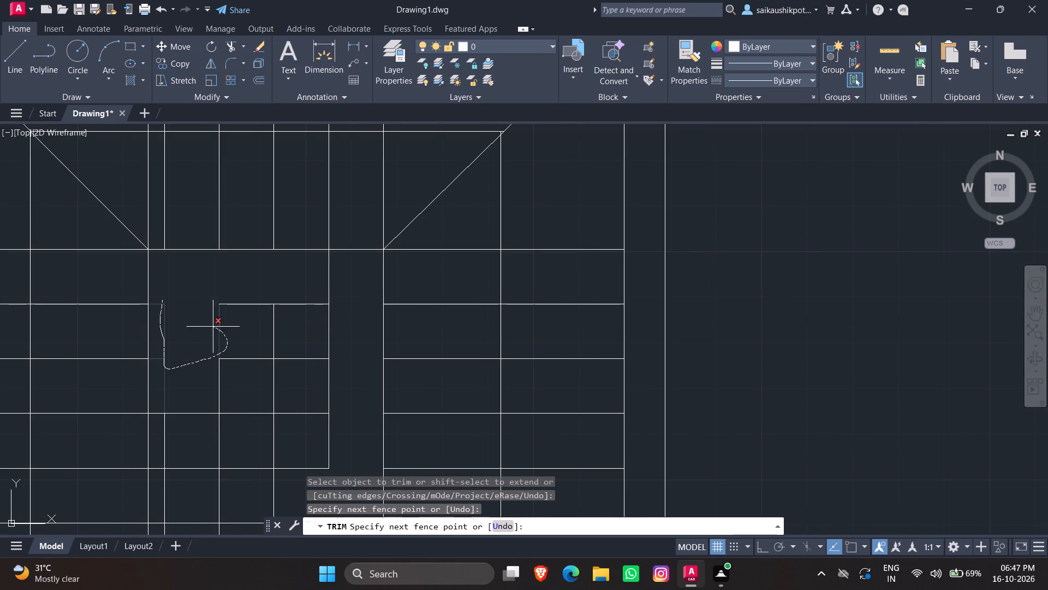
pyautogui.moveTo(206, 327); pyautogui.dragTo(299, 298)
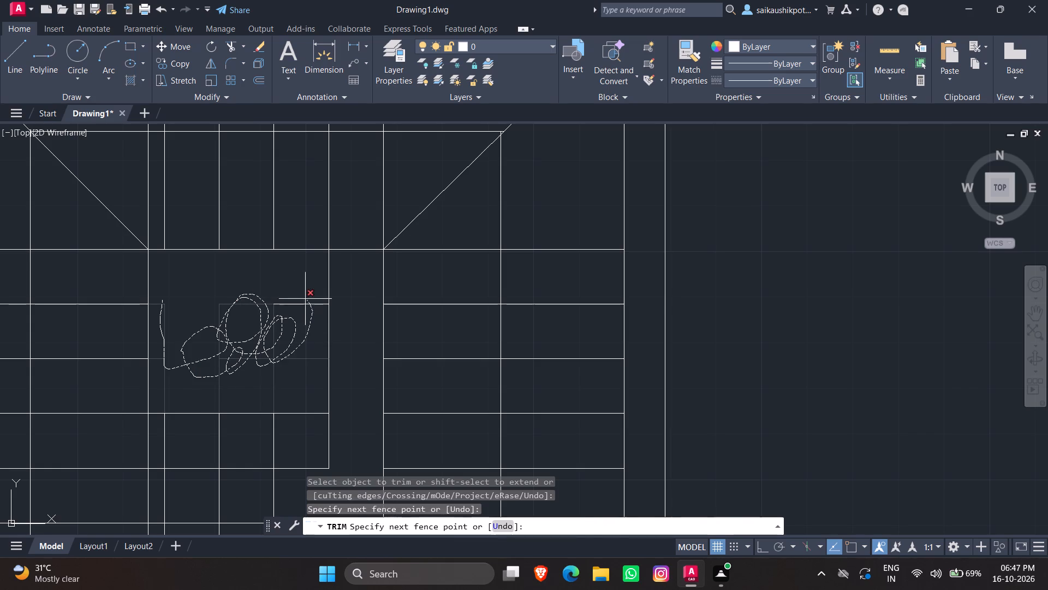
pyautogui.moveTo(299, 298); pyautogui.dragTo(259, 338)
# Trim the grid segments in the centre of the middle bay's lower rows, including the leftover loose pieces.
pyautogui.scroll(-4, 259, 338)
pyautogui.scroll(4, 236, 454)
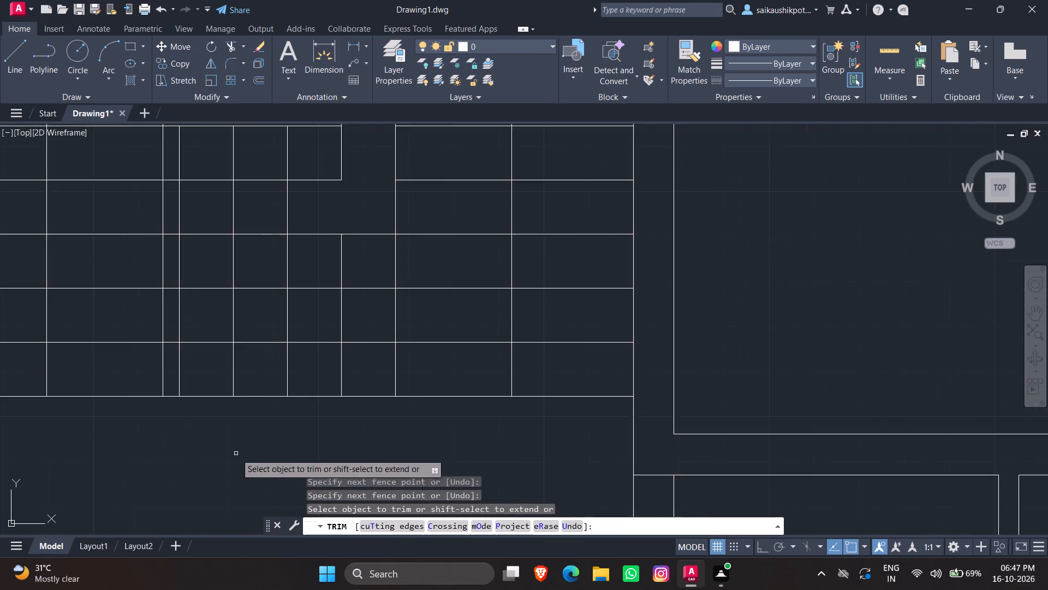
pyautogui.scroll(-2, 241, 426)
pyautogui.scroll(1, 259, 331)
pyautogui.scroll(-1, 271, 323)
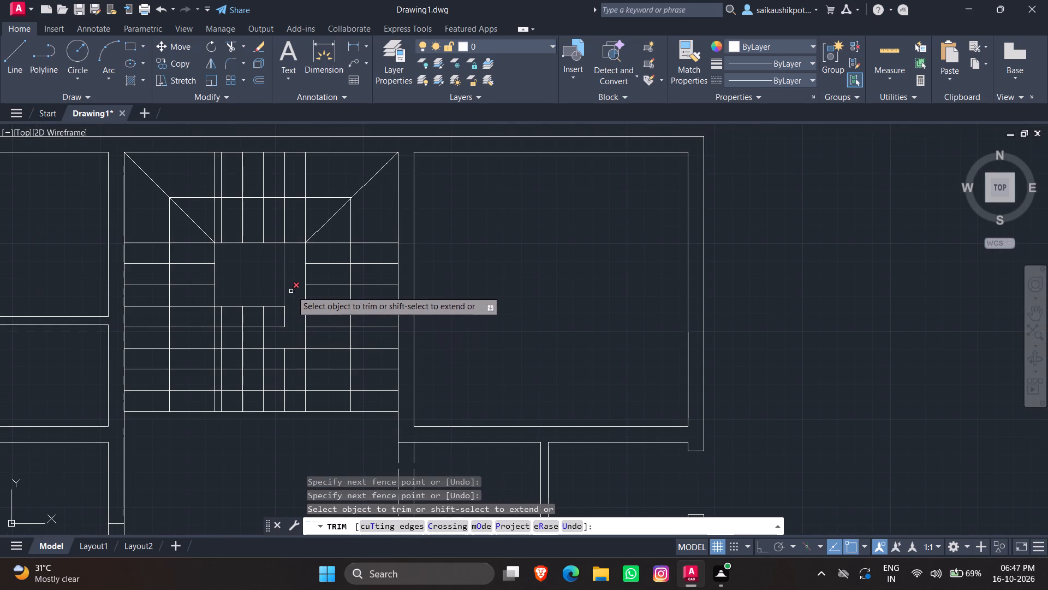
pyautogui.moveTo(288, 266); pyautogui.dragTo(264, 271)
pyautogui.moveTo(275, 287); pyautogui.dragTo(265, 312)
pyautogui.moveTo(267, 308); pyautogui.dragTo(249, 319)
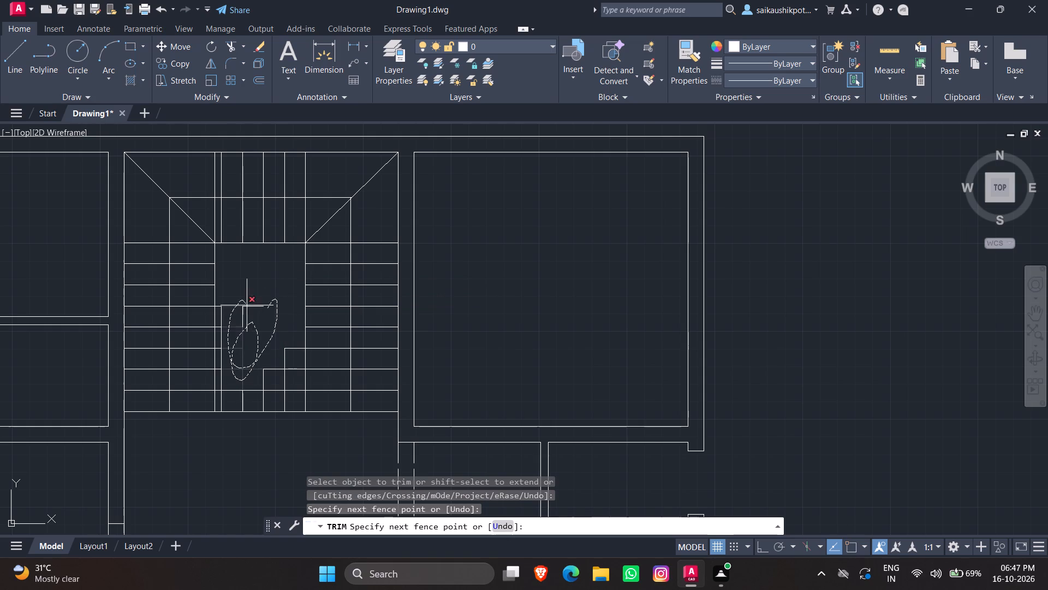
pyautogui.moveTo(249, 319); pyautogui.dragTo(219, 312)
pyautogui.scroll(2, 233, 344)
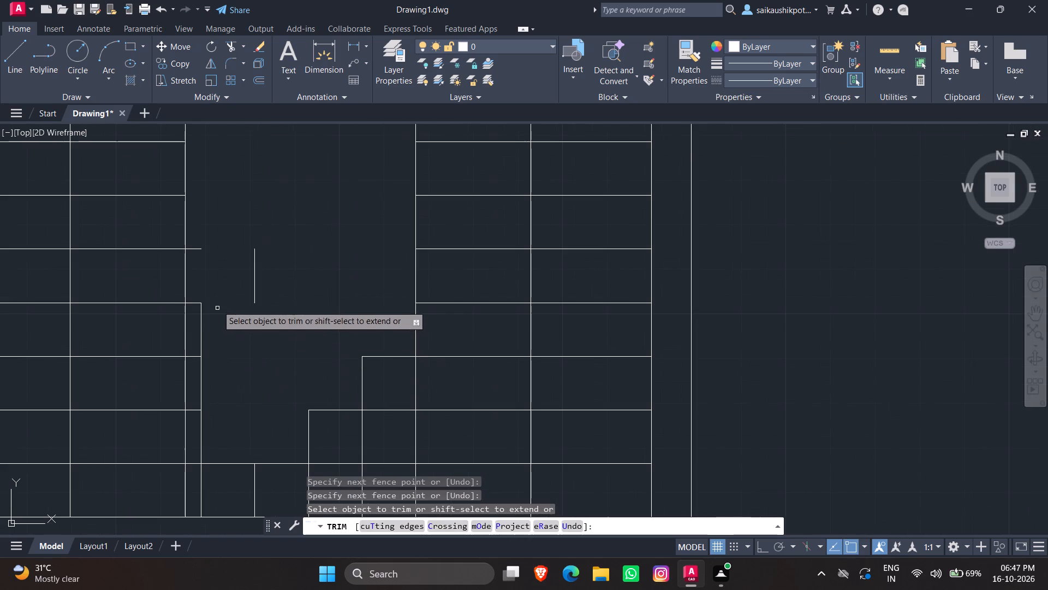
pyautogui.moveTo(253, 276); pyautogui.dragTo(276, 284)
pyautogui.click(195, 248)
# Trim the tread stubs and the adjacent vertical line from the narrow strip along the left flight's inner edge.
pyautogui.moveTo(203, 283); pyautogui.dragTo(199, 352)
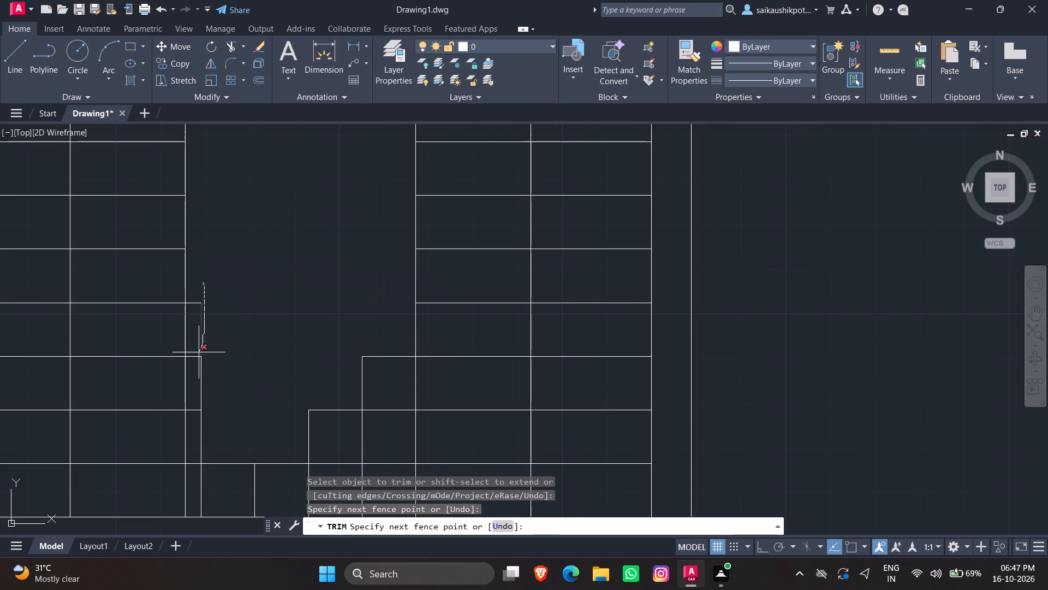
pyautogui.moveTo(199, 352); pyautogui.dragTo(197, 352)
pyautogui.moveTo(212, 291); pyautogui.dragTo(198, 338)
pyautogui.moveTo(195, 296); pyautogui.dragTo(197, 324)
pyautogui.moveTo(200, 306); pyautogui.dragTo(206, 345)
pyautogui.moveTo(206, 354); pyautogui.dragTo(203, 365)
pyautogui.moveTo(196, 363); pyautogui.dragTo(200, 373)
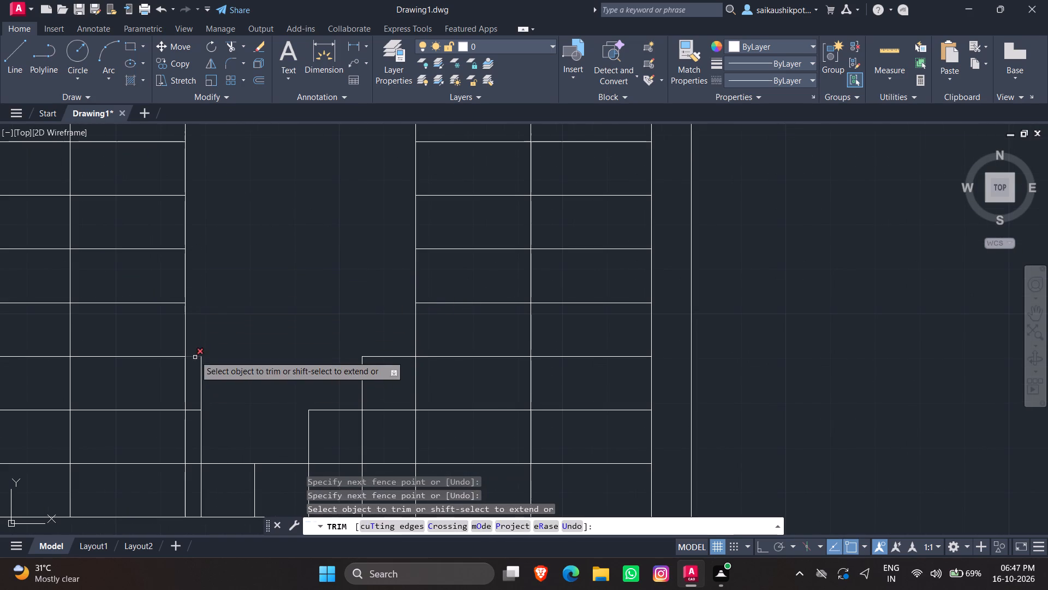
pyautogui.moveTo(196, 356); pyautogui.dragTo(199, 365)
pyautogui.moveTo(199, 352); pyautogui.dragTo(201, 368)
pyautogui.moveTo(203, 370); pyautogui.dragTo(203, 382)
pyautogui.moveTo(206, 386); pyautogui.dragTo(206, 396)
pyautogui.moveTo(200, 375); pyautogui.dragTo(201, 393)
pyautogui.moveTo(202, 396); pyautogui.dragTo(202, 405)
pyautogui.moveTo(201, 405); pyautogui.dragTo(200, 415)
pyautogui.moveTo(198, 415); pyautogui.dragTo(195, 432)
pyautogui.click(194, 428)
pyautogui.moveTo(198, 404); pyautogui.dragTo(200, 408)
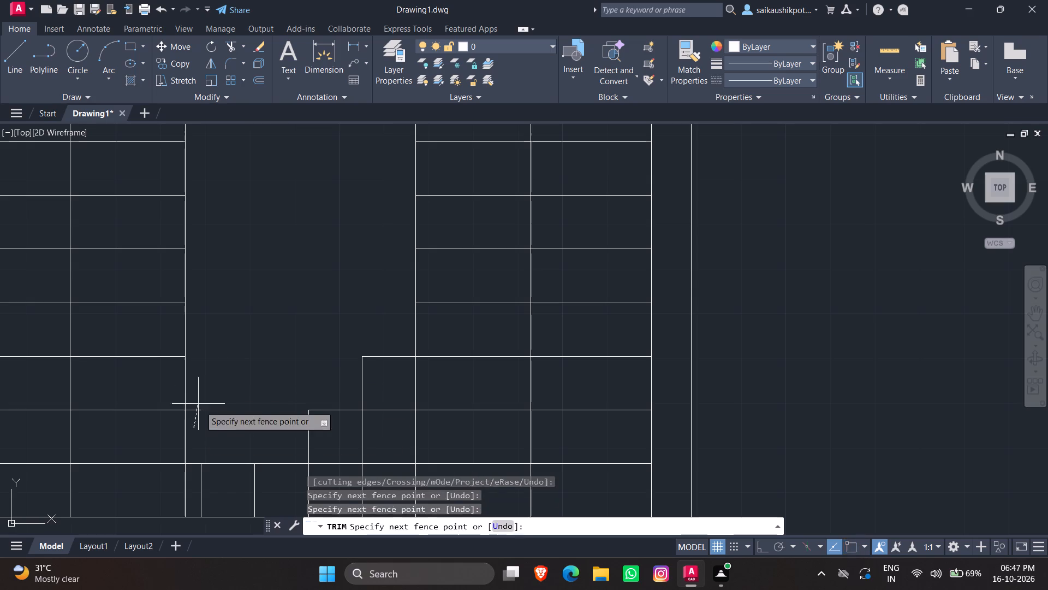
pyautogui.moveTo(200, 408); pyautogui.dragTo(199, 415)
pyautogui.click(198, 414)
pyautogui.moveTo(201, 417); pyautogui.dragTo(202, 429)
pyautogui.moveTo(202, 437); pyautogui.dragTo(199, 459)
pyautogui.moveTo(200, 464); pyautogui.dragTo(203, 479)
pyautogui.moveTo(204, 480); pyautogui.dragTo(204, 486)
pyautogui.moveTo(213, 463); pyautogui.dragTo(220, 468)
pyautogui.moveTo(223, 464); pyautogui.dragTo(224, 474)
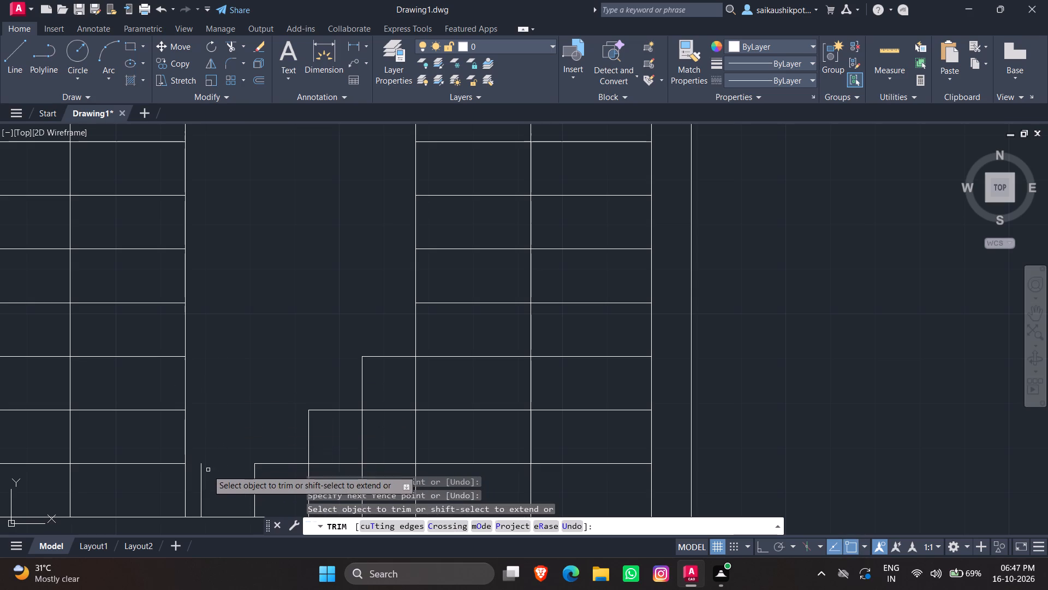
pyautogui.click(198, 468)
pyautogui.click(206, 471)
pyautogui.click(222, 466)
# Trim the remaining vertical and tread segments in the centre of the middle bay's bottom rows.
pyautogui.moveTo(267, 451); pyautogui.dragTo(265, 469)
pyautogui.click(264, 479)
pyautogui.moveTo(295, 445); pyautogui.dragTo(270, 464)
pyautogui.click(255, 473)
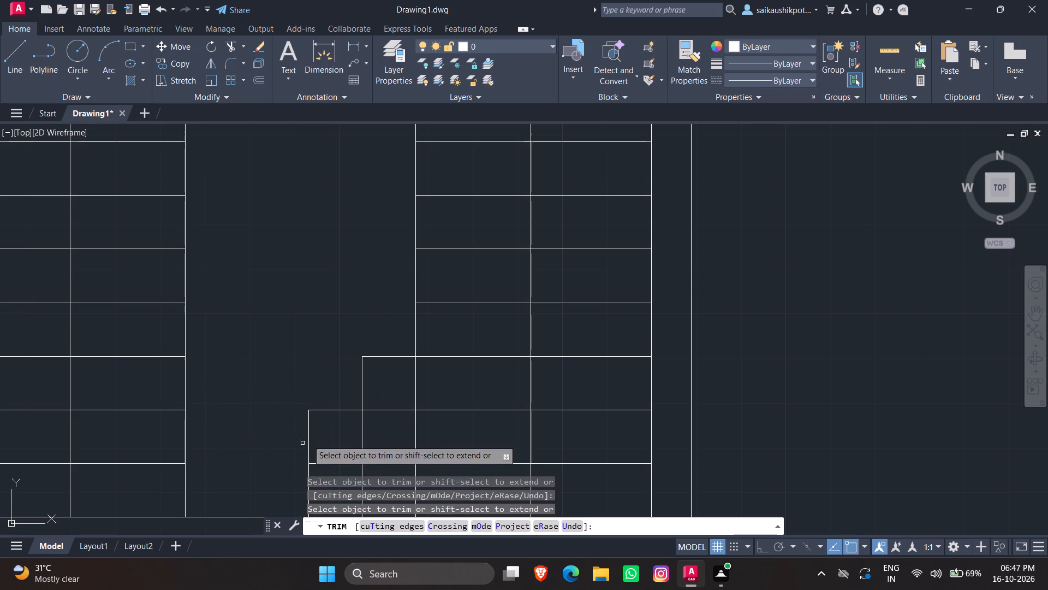
pyautogui.moveTo(308, 439); pyautogui.dragTo(273, 462)
pyautogui.moveTo(262, 472); pyautogui.dragTo(291, 453)
pyautogui.moveTo(355, 409); pyautogui.dragTo(342, 414)
pyautogui.scroll(-1, 299, 336)
pyautogui.scroll(2, 319, 442)
pyautogui.moveTo(359, 415); pyautogui.dragTo(349, 421)
pyautogui.moveTo(303, 421); pyautogui.dragTo(297, 425)
pyautogui.moveTo(409, 414); pyautogui.dragTo(384, 419)
pyautogui.click(301, 414)
pyautogui.moveTo(404, 396); pyautogui.dragTo(377, 403)
pyautogui.moveTo(331, 409); pyautogui.dragTo(322, 416)
pyautogui.moveTo(264, 415); pyautogui.dragTo(270, 414)
pyautogui.click(320, 403)
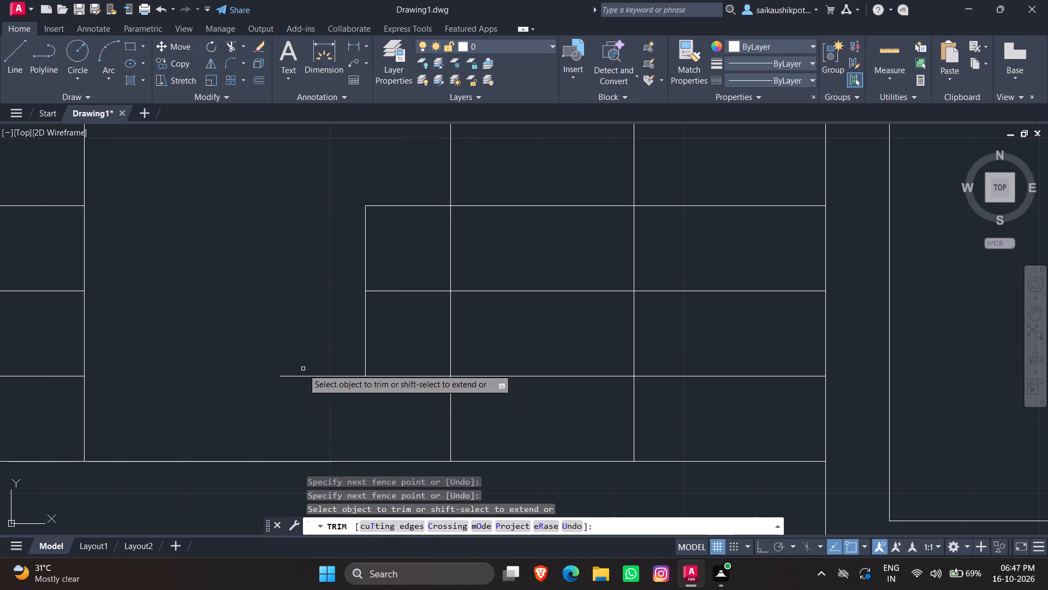
# Trim the last tread and vertical segments beside the right flight's inner edge to clear the well between the flights.
pyautogui.moveTo(303, 369); pyautogui.dragTo(312, 383)
pyautogui.moveTo(320, 407); pyautogui.dragTo(323, 415)
pyautogui.moveTo(450, 343); pyautogui.dragTo(428, 369)
pyautogui.click(406, 398)
pyautogui.click(394, 363)
pyautogui.click(325, 337)
pyautogui.click(404, 334)
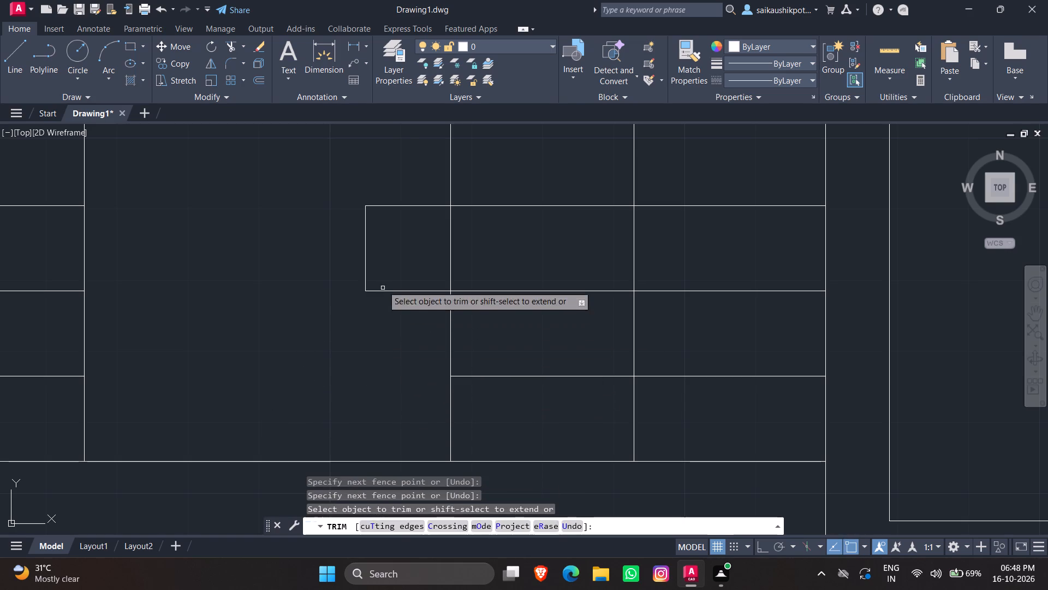
pyautogui.moveTo(397, 262); pyautogui.dragTo(391, 310)
pyautogui.click(377, 349)
pyautogui.moveTo(381, 252); pyautogui.dragTo(379, 258)
pyautogui.click(337, 263)
pyautogui.scroll(-1, 355, 306)
pyautogui.click(365, 279)
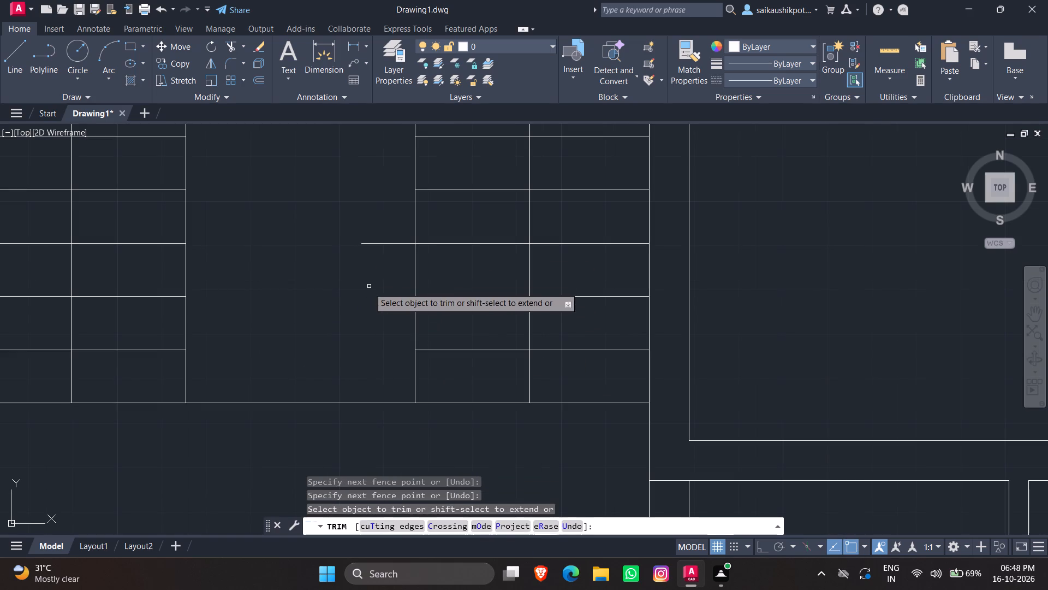
pyautogui.scroll(1, 372, 254)
pyautogui.moveTo(394, 184); pyautogui.dragTo(397, 216)
pyautogui.moveTo(393, 278); pyautogui.dragTo(395, 286)
pyautogui.click(386, 190)
pyautogui.scroll(-1, 312, 321)
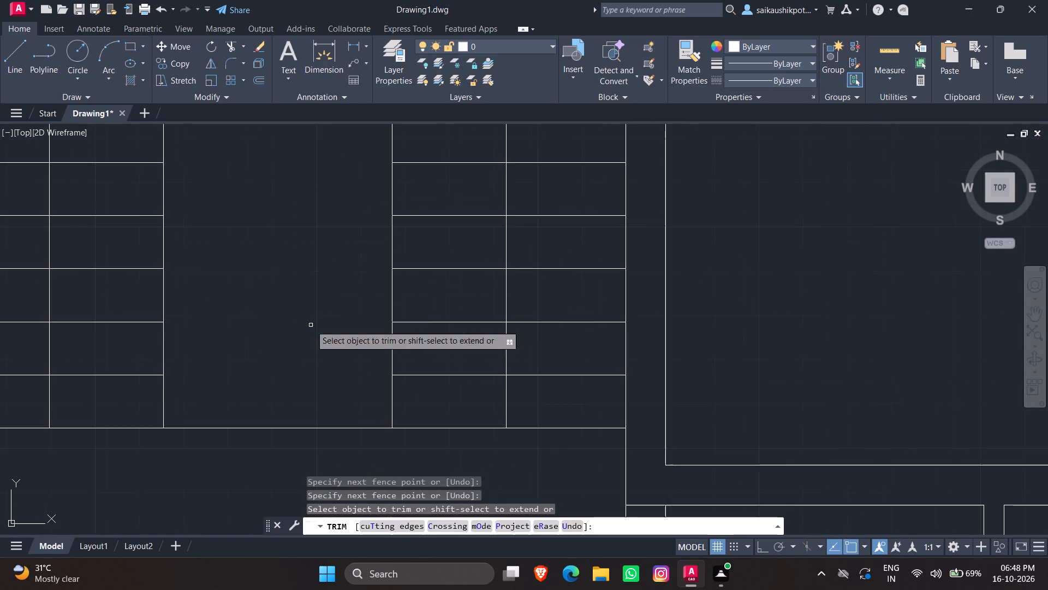
pyautogui.press('Escape')
pyautogui.scroll(-3, 423, 287)
pyautogui.scroll(2, 388, 213)
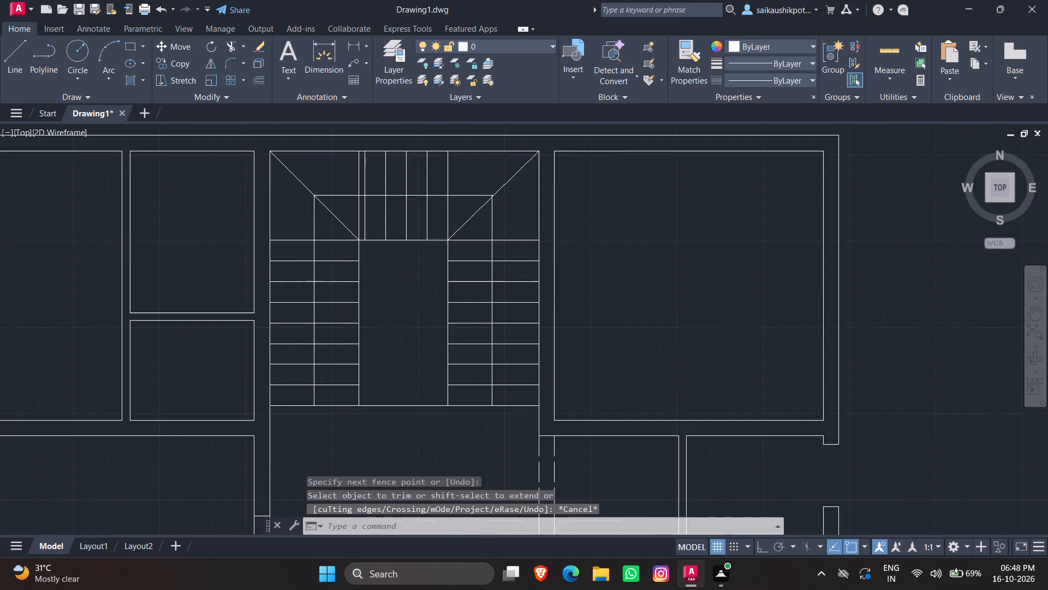
# Trim the leftover vertical line segments beside the left end of the staircase's upper flight.
pyautogui.scroll(-2, 386, 303)
pyautogui.press('Escape')
pyautogui.press('Escape')
pyautogui.press('Escape')
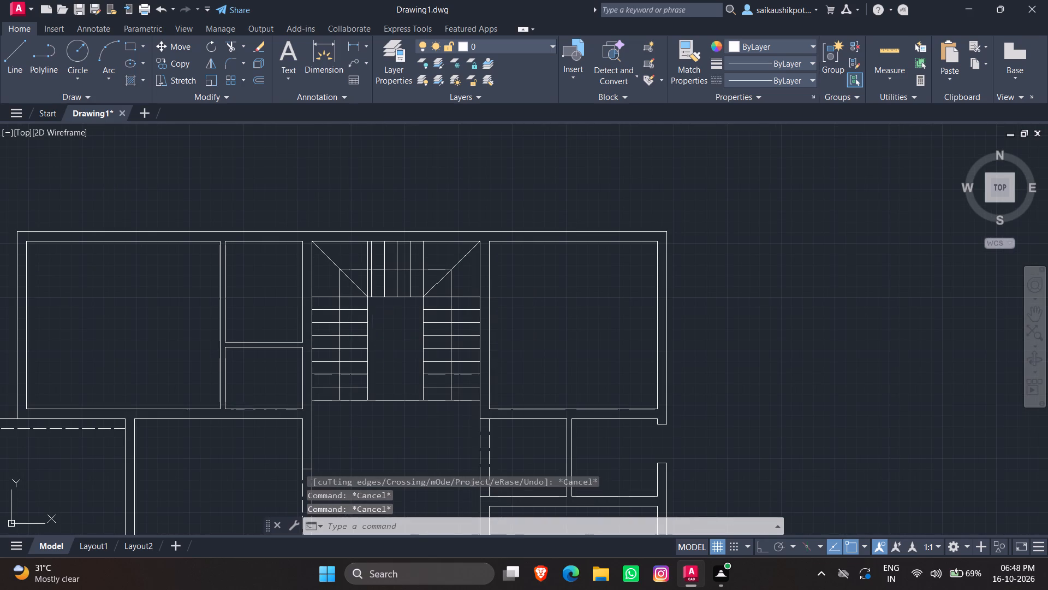
pyautogui.press('space')
pyautogui.press('space')
pyautogui.scroll(3, 374, 296)
pyautogui.click(359, 266)
pyautogui.scroll(-3, 369, 283)
pyautogui.scroll(1, 356, 226)
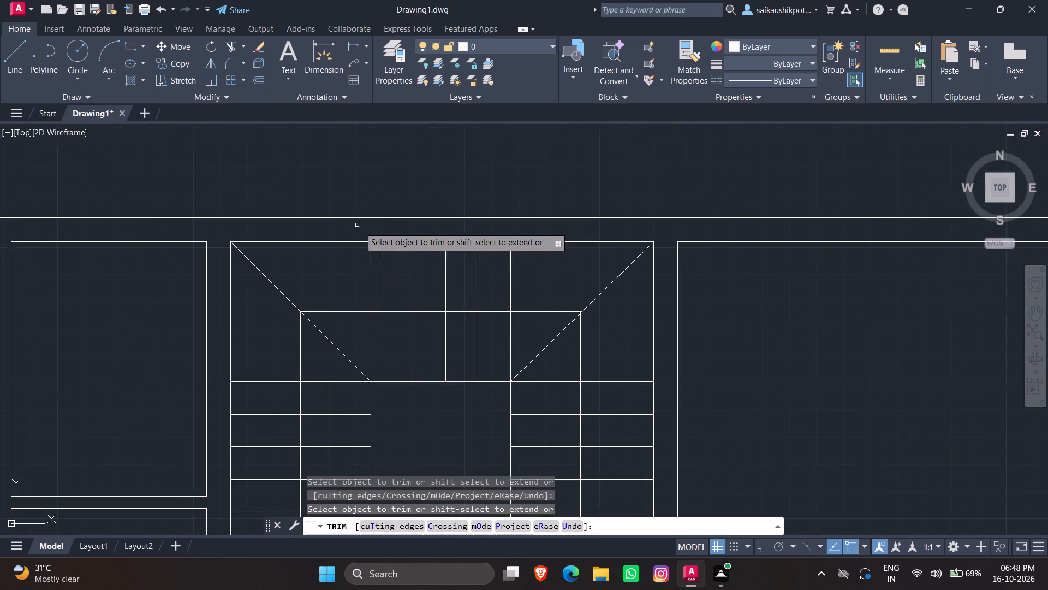
pyautogui.scroll(2, 359, 227)
pyautogui.click(383, 300)
pyautogui.press('Escape')
pyautogui.press('Escape')
pyautogui.scroll(-2, 325, 318)
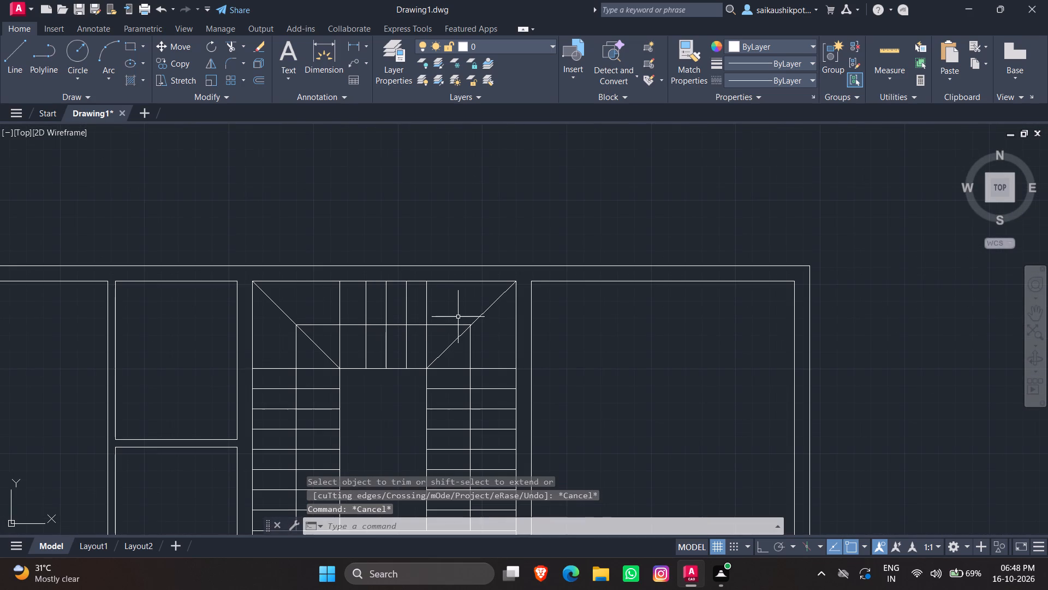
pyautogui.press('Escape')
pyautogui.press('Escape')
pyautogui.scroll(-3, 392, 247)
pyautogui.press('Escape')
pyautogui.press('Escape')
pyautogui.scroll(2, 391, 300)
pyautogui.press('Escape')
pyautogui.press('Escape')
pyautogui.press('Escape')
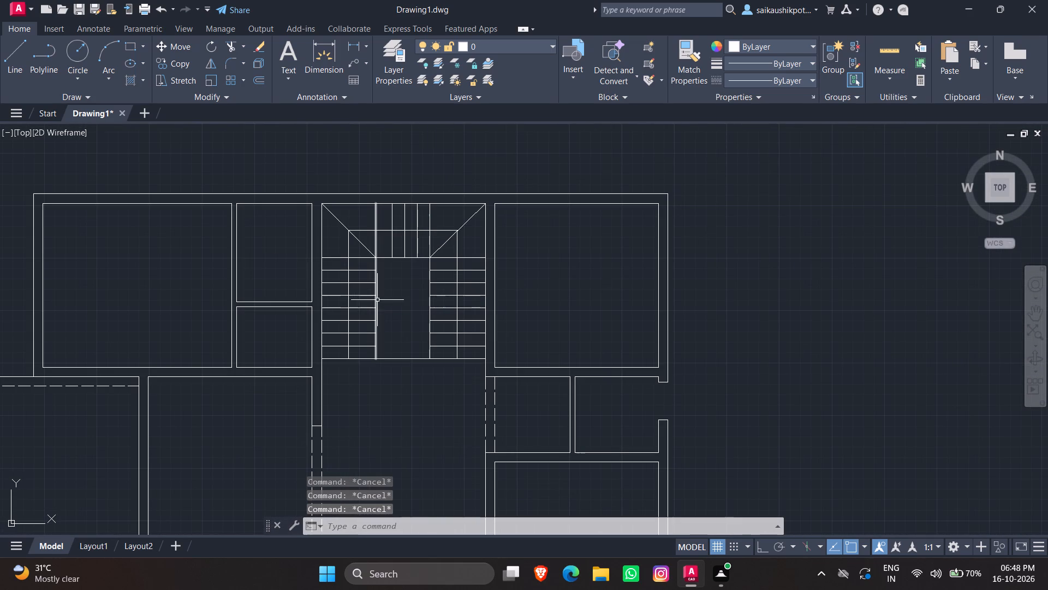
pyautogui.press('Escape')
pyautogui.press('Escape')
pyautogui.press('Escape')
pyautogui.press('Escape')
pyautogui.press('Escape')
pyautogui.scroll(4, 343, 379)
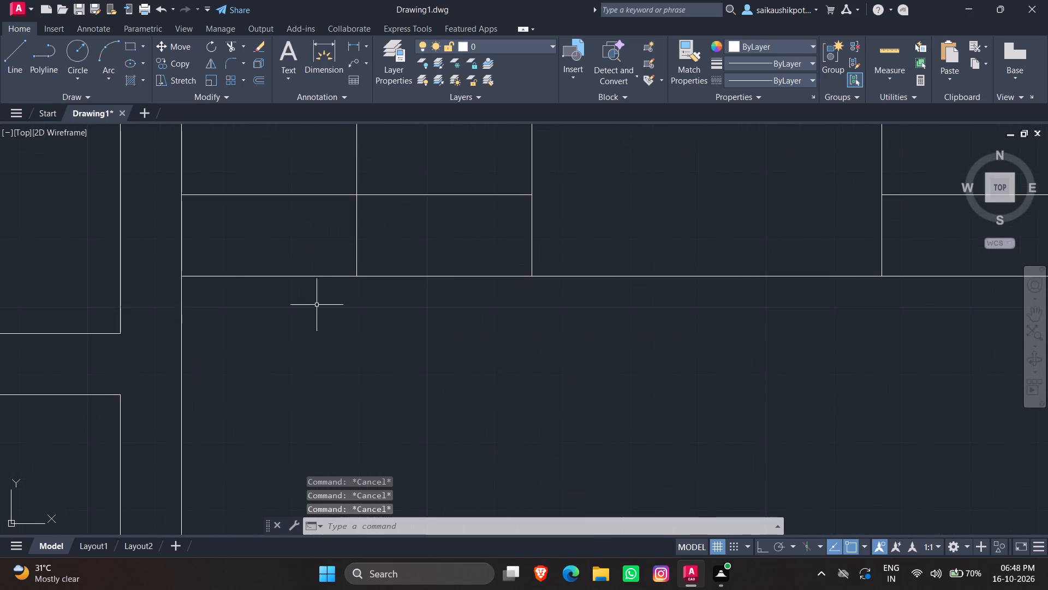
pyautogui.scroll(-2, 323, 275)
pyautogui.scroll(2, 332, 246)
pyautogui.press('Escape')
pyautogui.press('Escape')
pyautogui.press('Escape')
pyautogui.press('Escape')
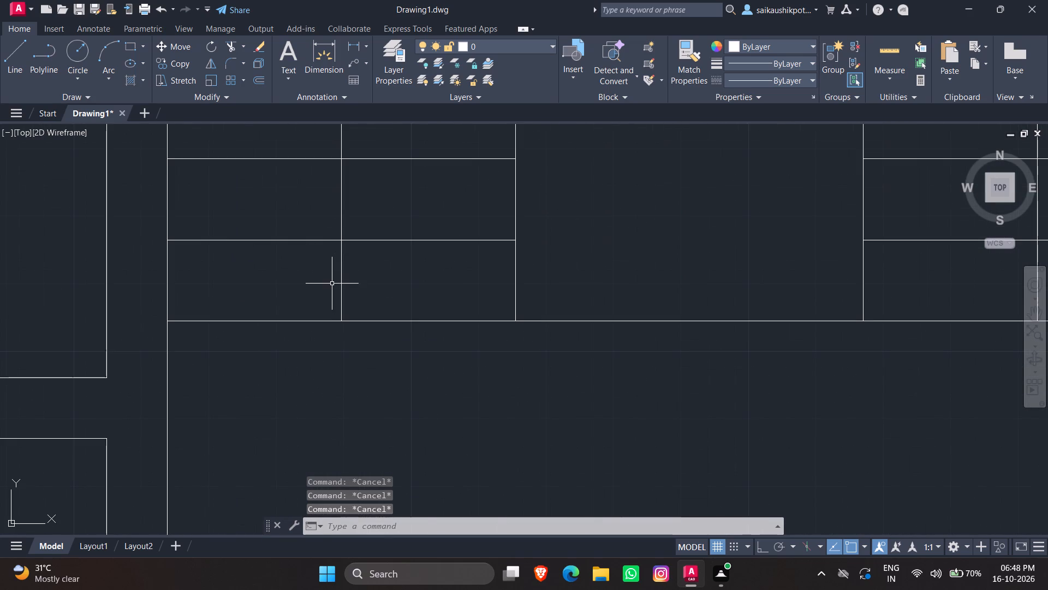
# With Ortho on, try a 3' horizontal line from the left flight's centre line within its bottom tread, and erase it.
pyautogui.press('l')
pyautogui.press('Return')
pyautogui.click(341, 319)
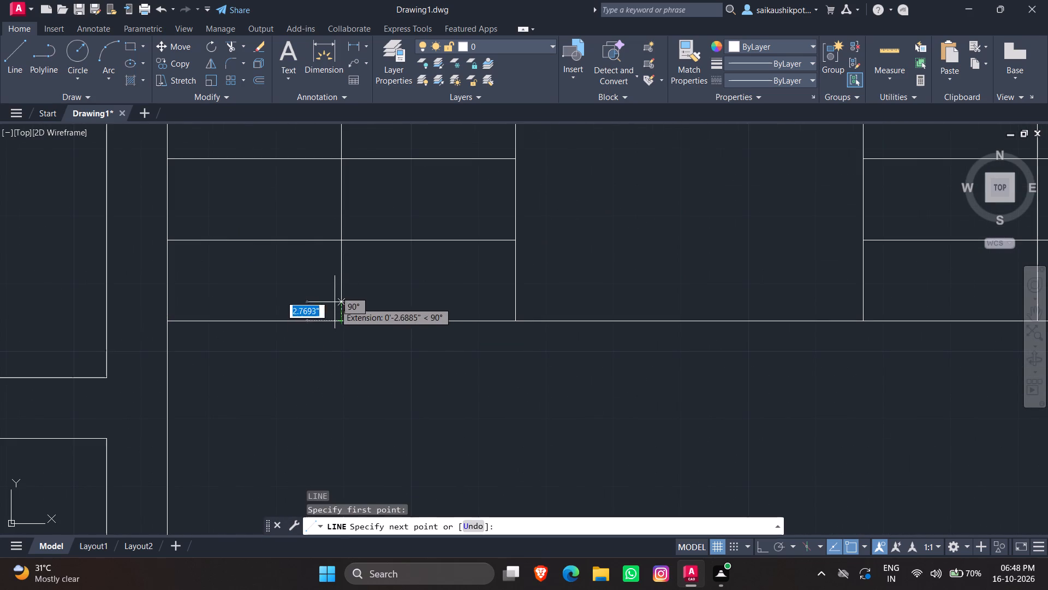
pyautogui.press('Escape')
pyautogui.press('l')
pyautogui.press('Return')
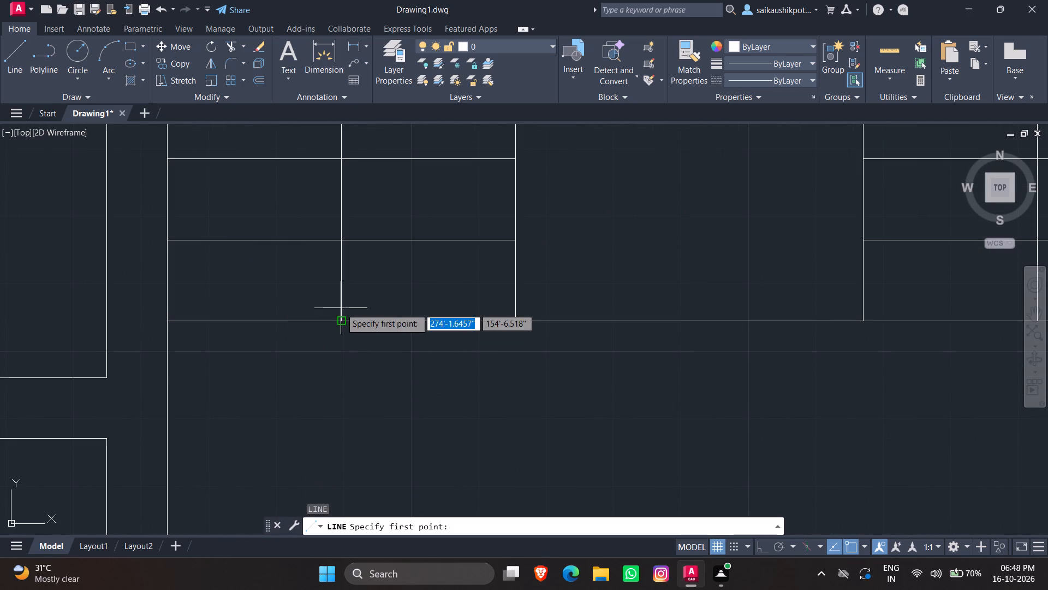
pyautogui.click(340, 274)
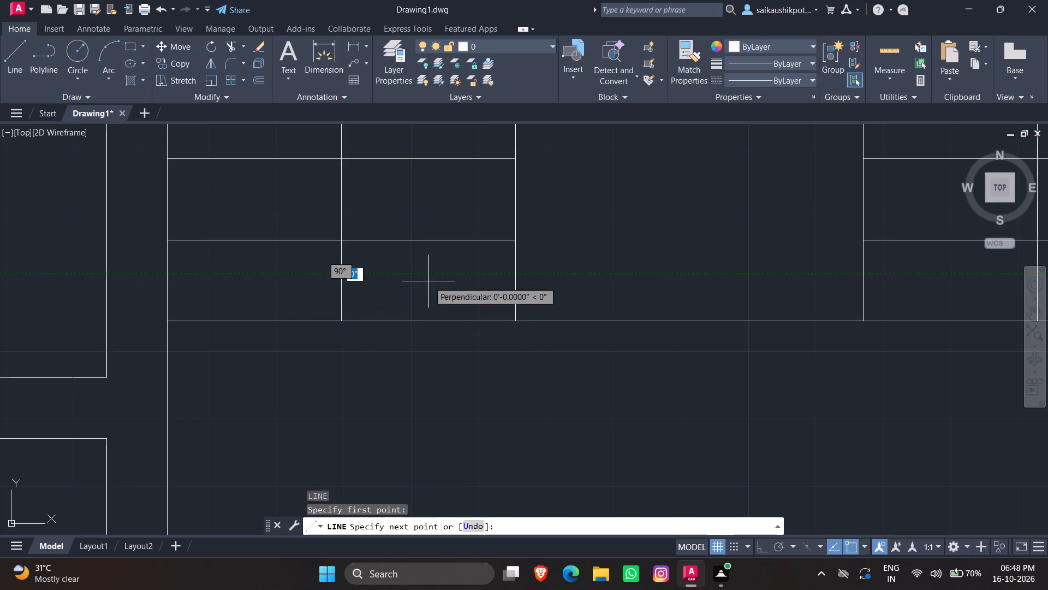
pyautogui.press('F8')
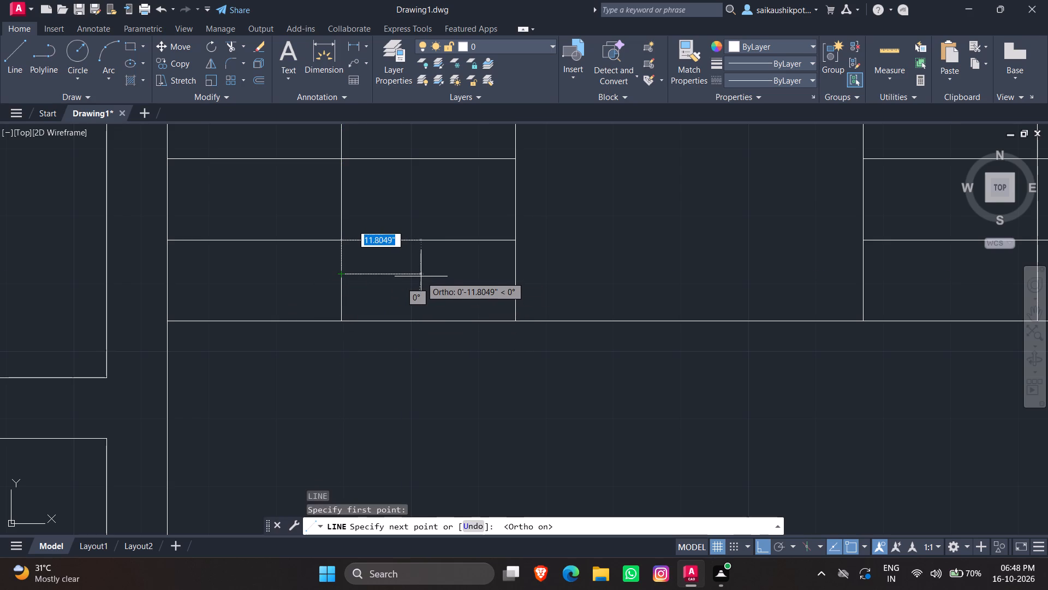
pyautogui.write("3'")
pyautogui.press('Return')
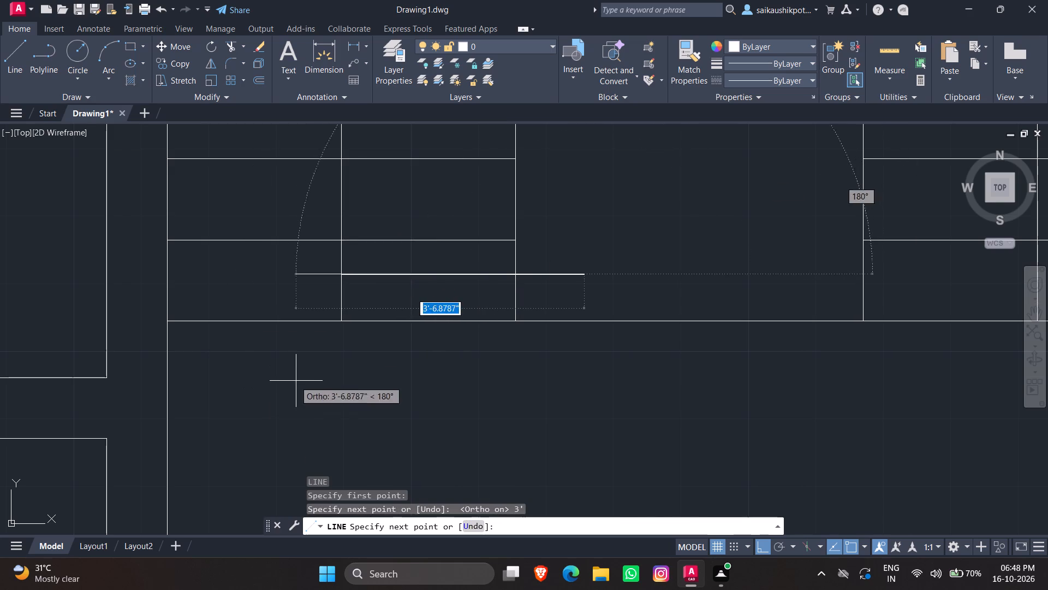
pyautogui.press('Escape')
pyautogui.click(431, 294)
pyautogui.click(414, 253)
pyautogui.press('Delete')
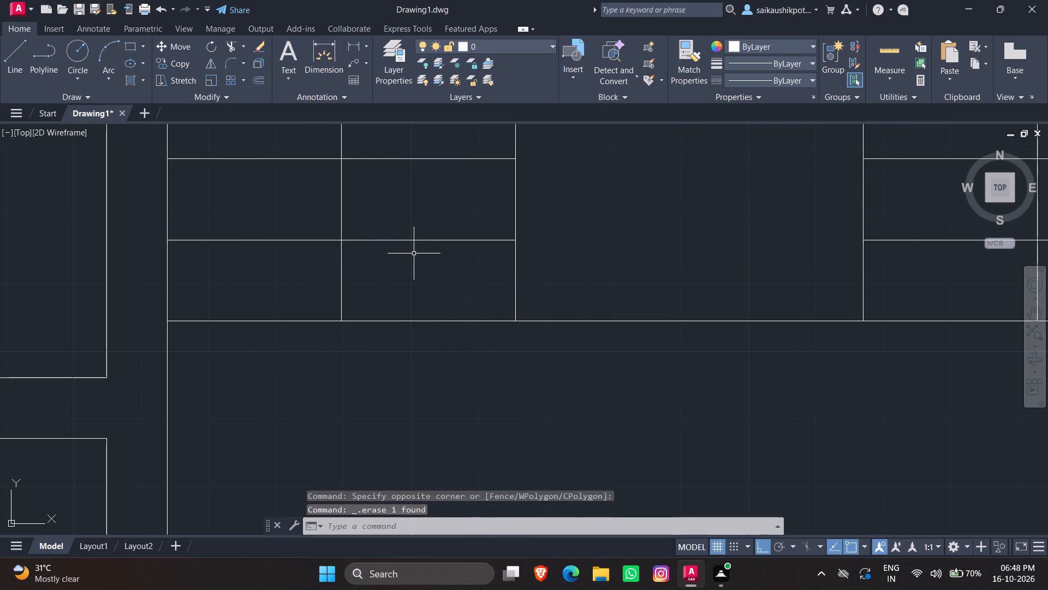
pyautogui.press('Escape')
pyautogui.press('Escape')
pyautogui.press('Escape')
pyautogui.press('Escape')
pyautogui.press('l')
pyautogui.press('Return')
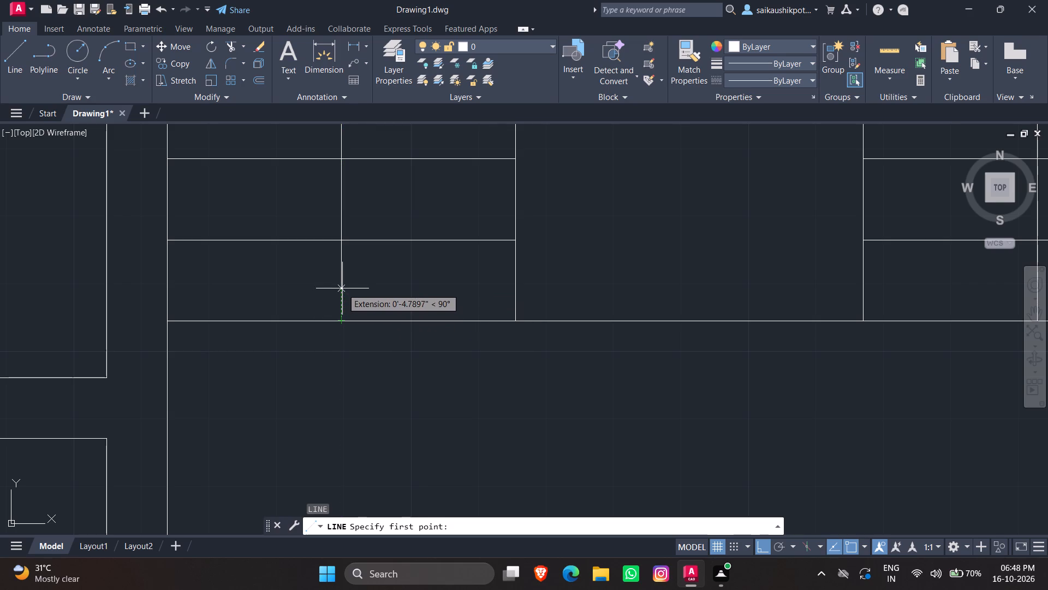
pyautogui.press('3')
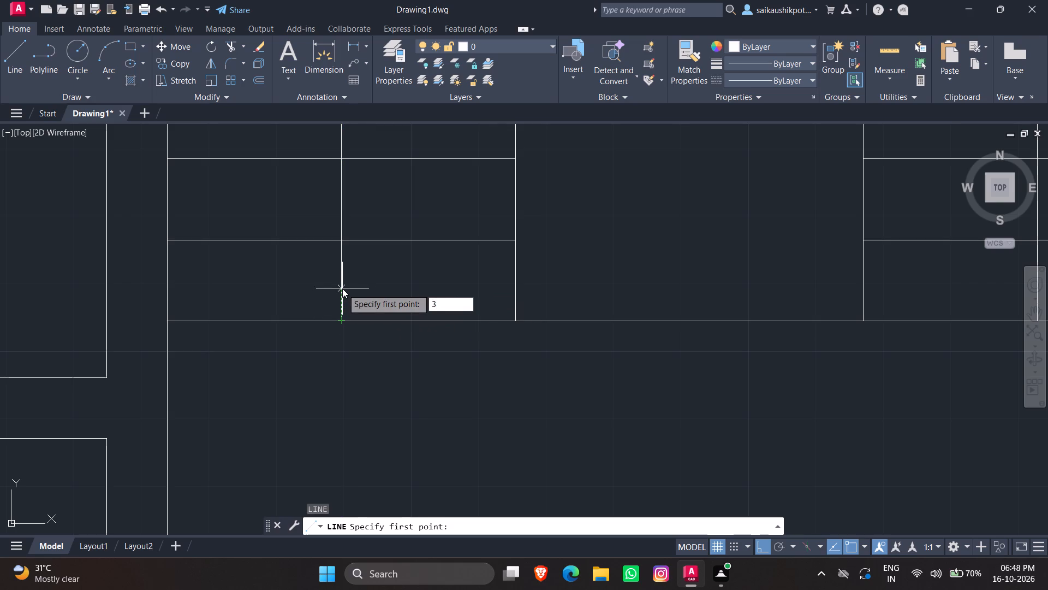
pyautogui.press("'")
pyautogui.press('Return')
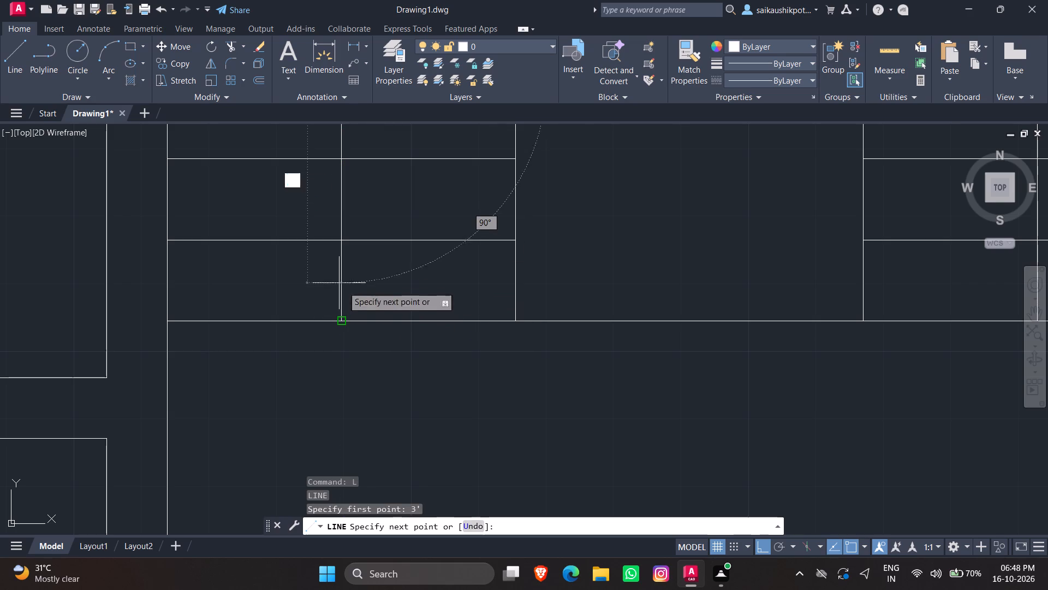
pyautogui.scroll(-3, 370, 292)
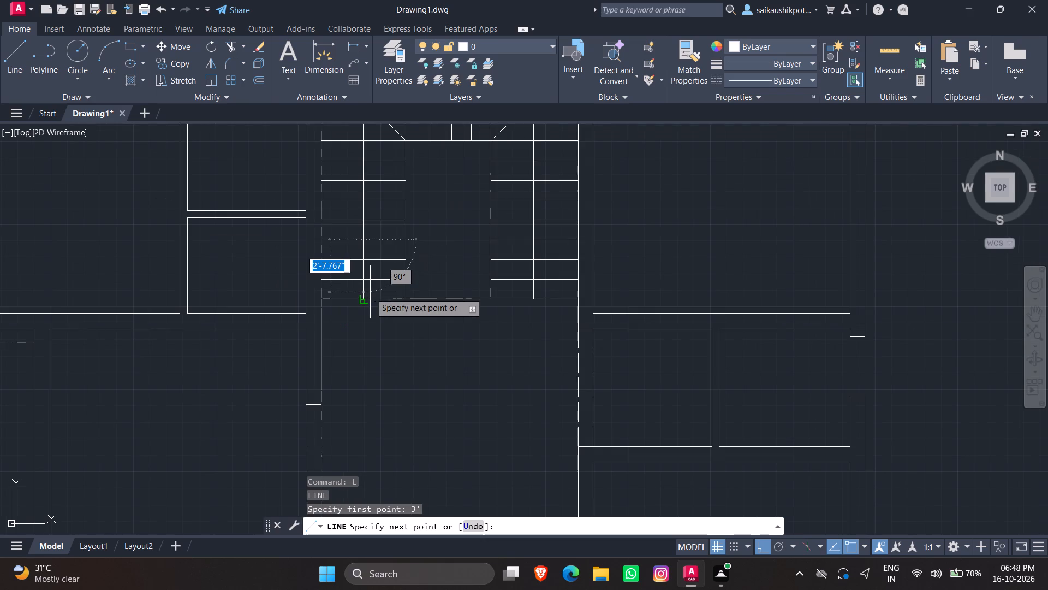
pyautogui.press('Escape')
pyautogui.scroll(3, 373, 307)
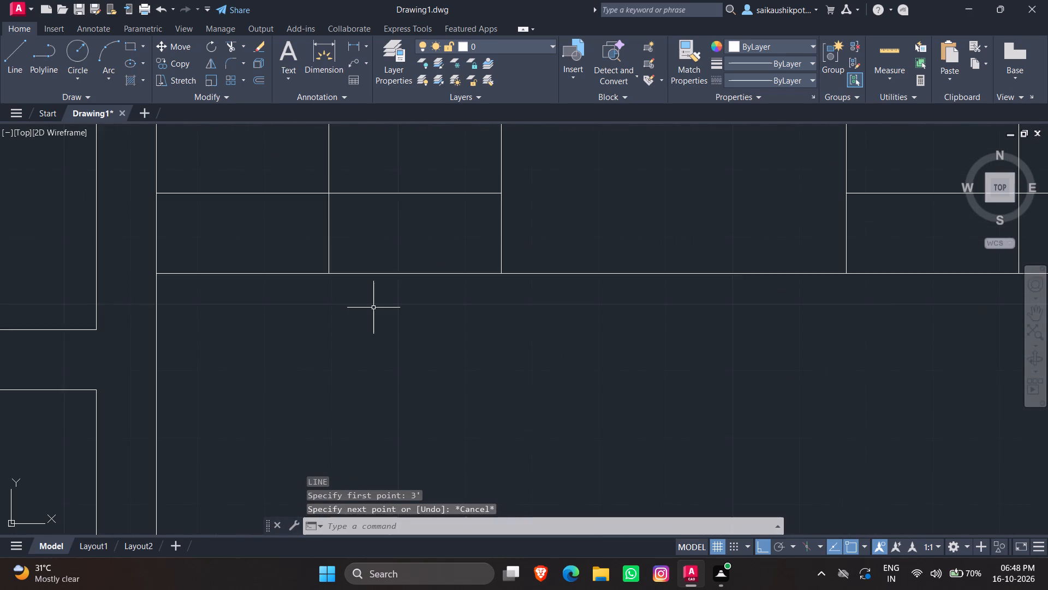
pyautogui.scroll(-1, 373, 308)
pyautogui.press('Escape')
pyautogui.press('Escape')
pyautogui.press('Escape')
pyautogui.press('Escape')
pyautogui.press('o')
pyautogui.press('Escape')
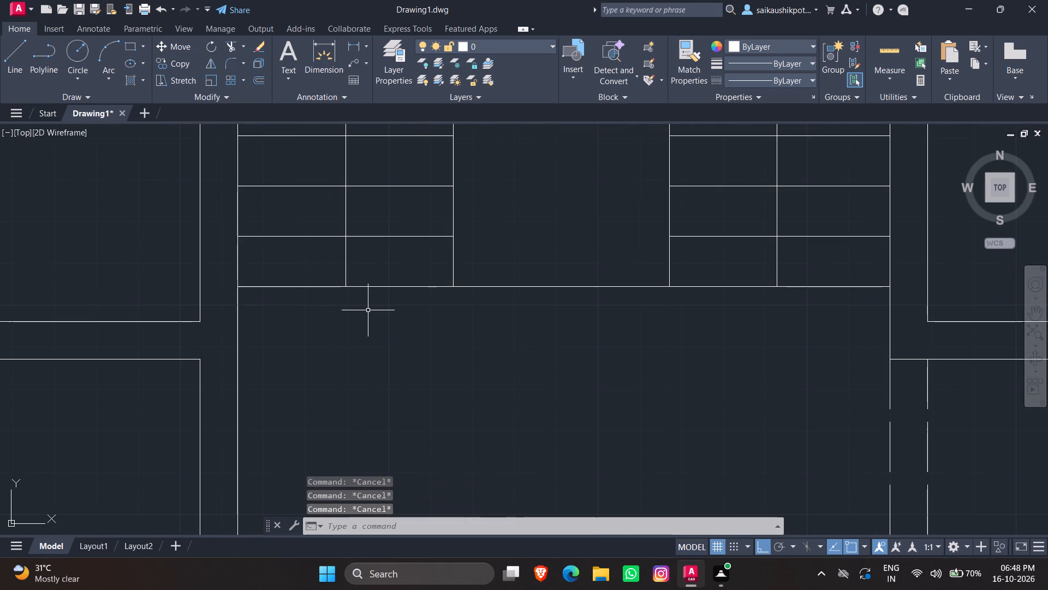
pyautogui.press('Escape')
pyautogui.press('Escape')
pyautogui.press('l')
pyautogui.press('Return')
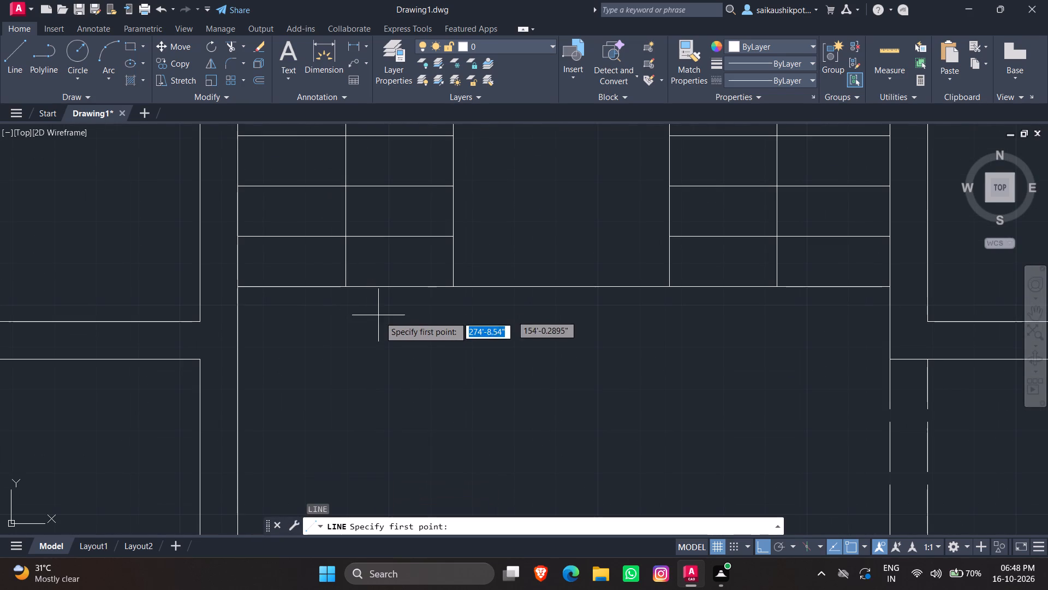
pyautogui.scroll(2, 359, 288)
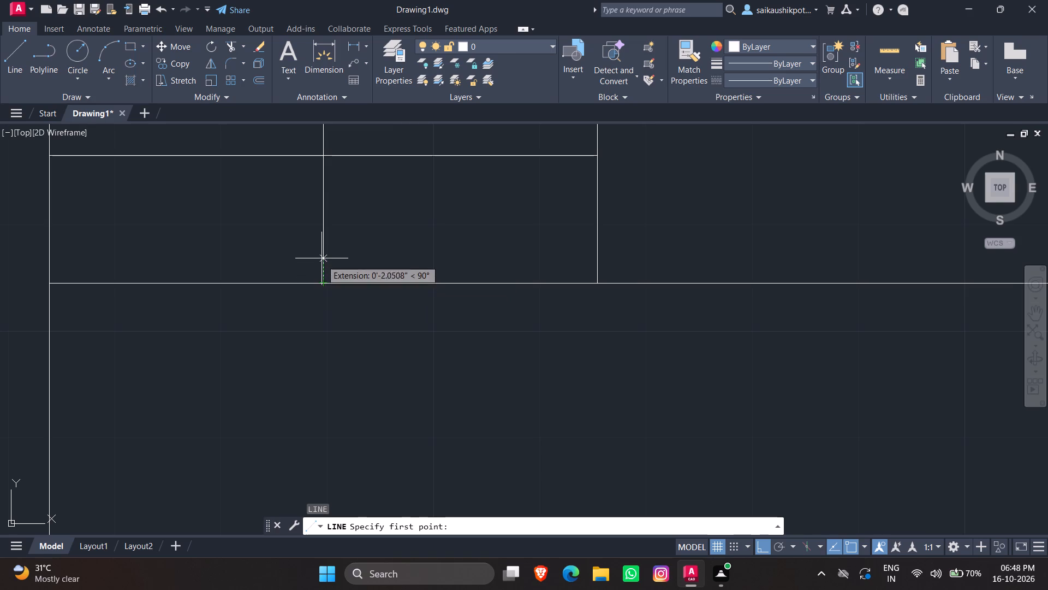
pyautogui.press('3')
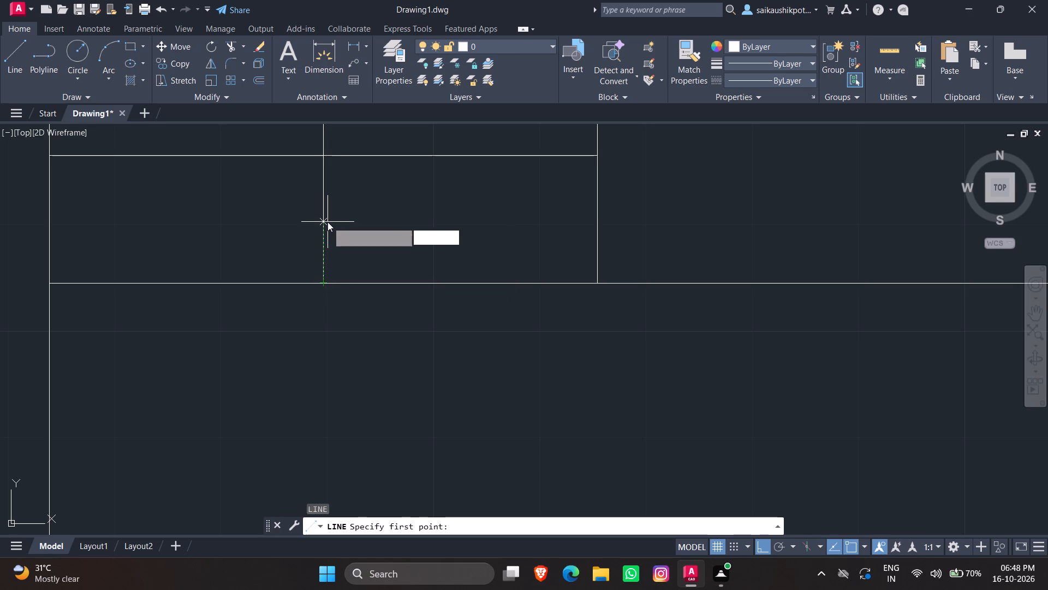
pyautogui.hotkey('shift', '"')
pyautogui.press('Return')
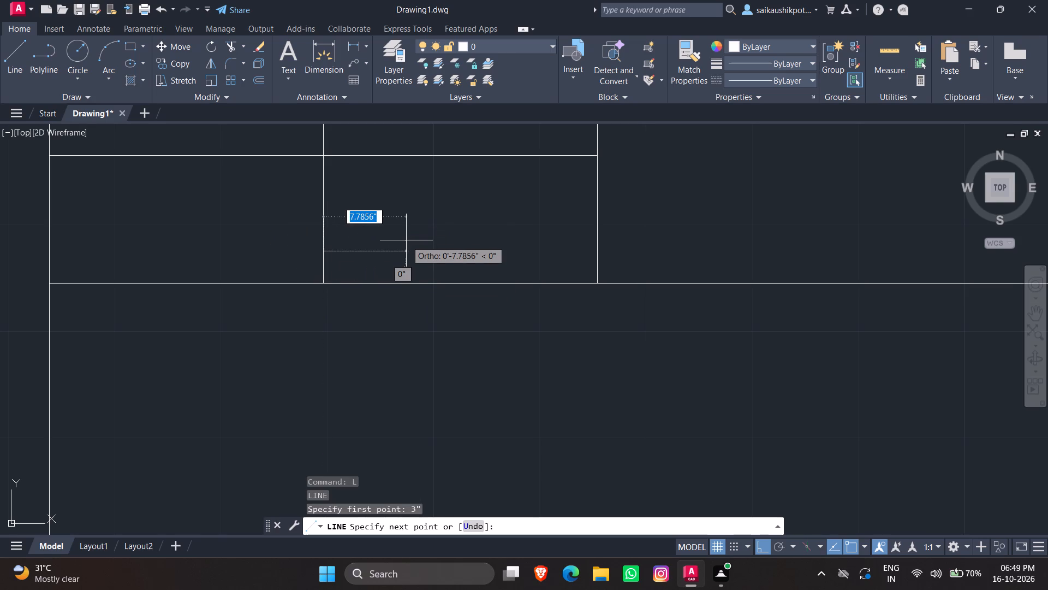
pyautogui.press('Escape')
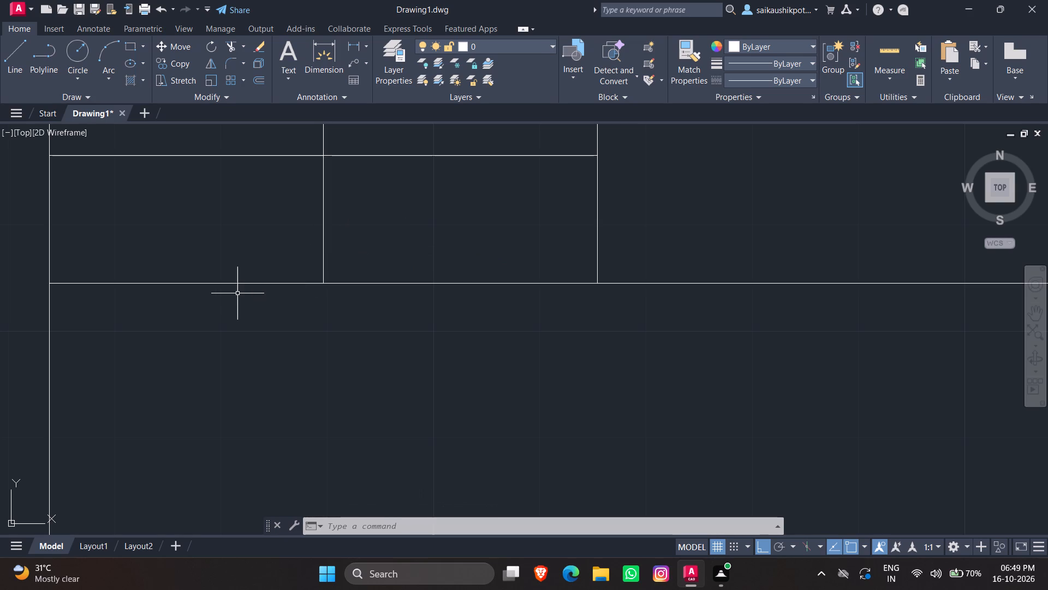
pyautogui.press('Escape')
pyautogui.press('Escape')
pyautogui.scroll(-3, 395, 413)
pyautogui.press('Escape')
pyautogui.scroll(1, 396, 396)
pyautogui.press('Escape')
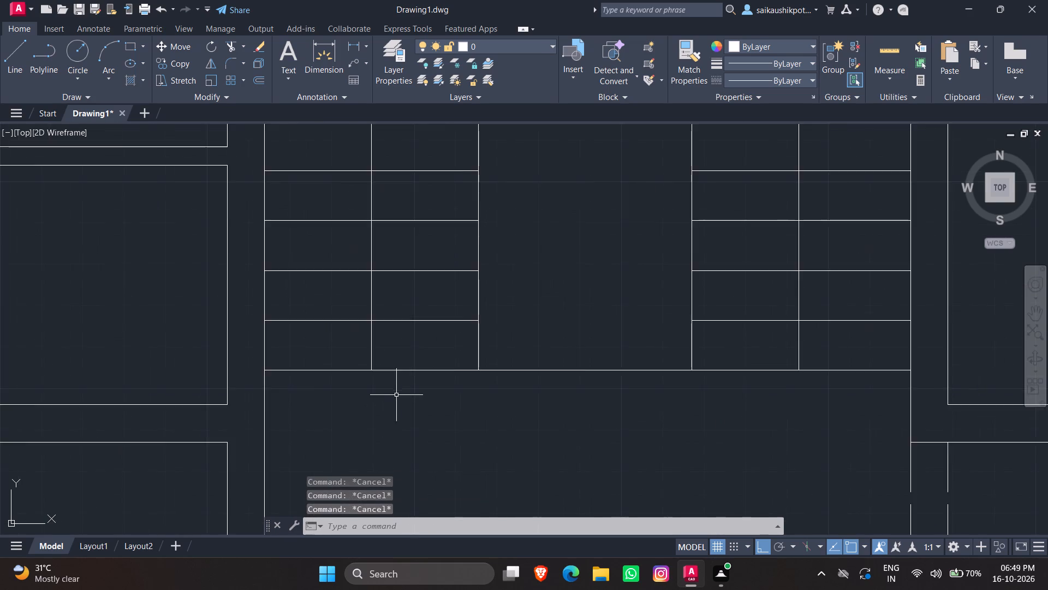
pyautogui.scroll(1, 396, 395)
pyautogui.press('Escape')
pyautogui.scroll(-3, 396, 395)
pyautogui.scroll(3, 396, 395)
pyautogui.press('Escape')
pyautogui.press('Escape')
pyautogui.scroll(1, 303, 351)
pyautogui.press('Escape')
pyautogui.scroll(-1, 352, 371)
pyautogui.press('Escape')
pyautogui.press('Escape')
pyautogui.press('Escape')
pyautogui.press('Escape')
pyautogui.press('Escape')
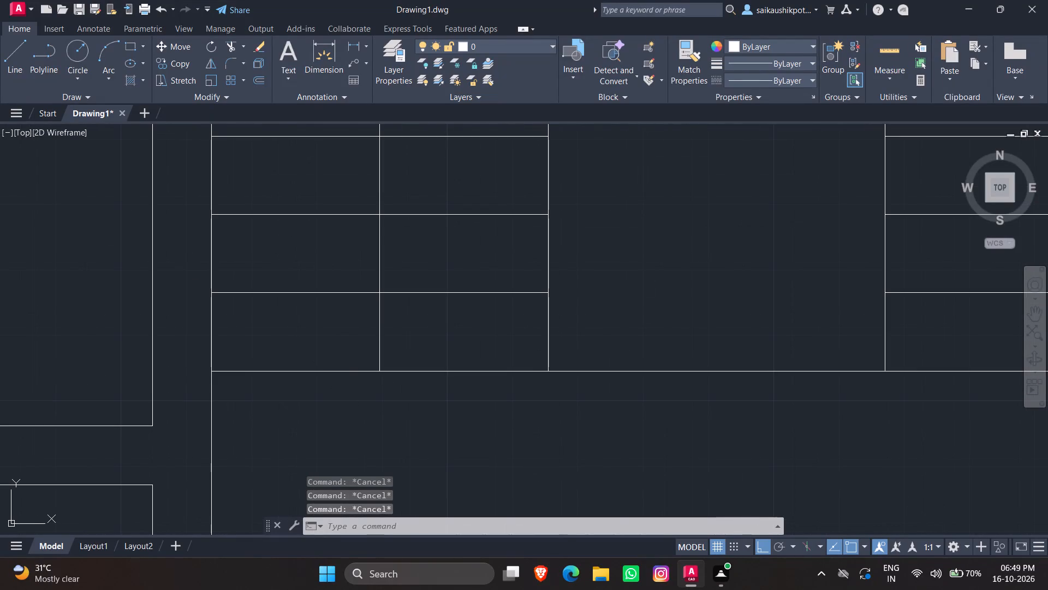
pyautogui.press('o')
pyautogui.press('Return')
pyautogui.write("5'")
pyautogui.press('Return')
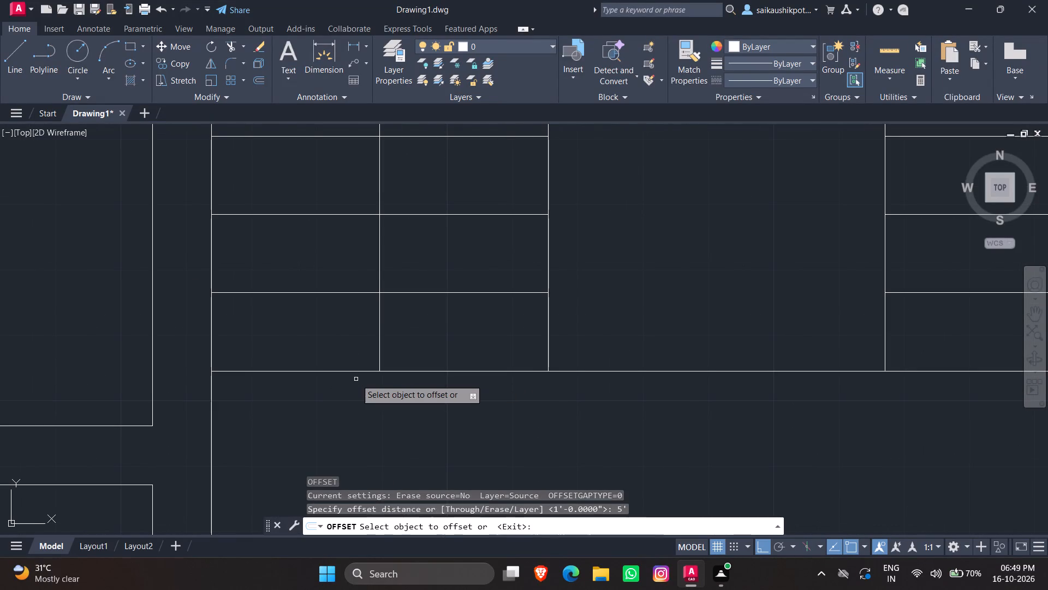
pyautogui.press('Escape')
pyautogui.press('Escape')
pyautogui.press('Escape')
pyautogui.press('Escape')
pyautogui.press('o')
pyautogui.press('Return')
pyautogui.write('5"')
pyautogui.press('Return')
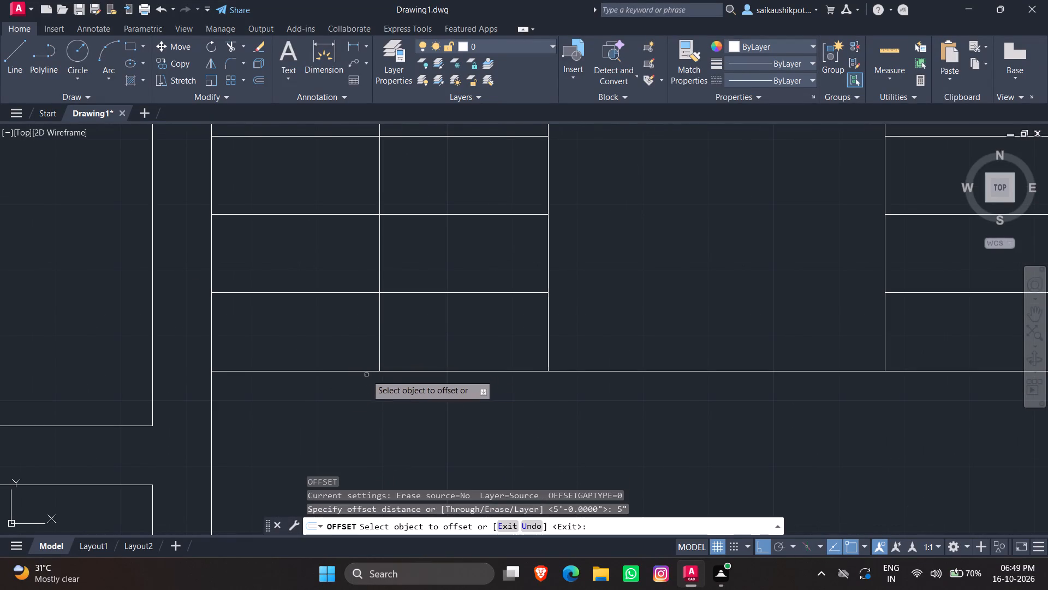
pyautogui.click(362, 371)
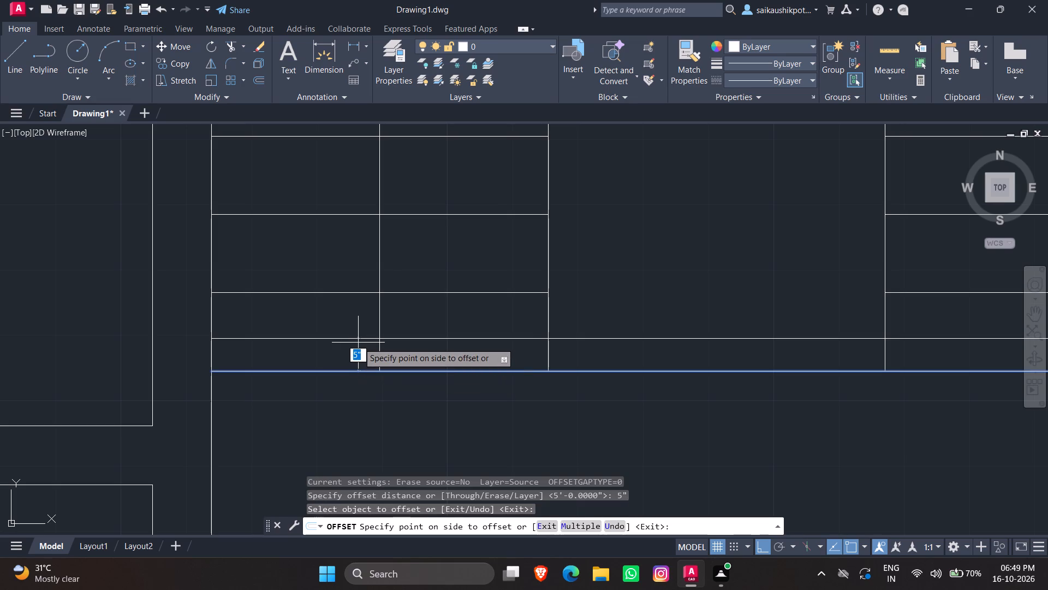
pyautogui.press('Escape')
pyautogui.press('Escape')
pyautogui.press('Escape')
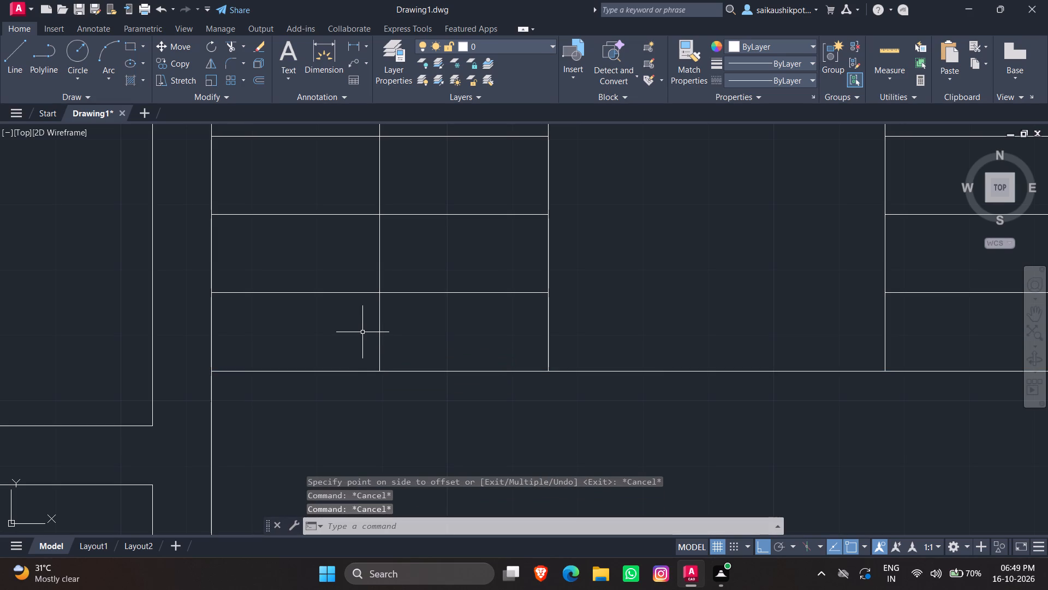
# Draw a 3" horizontal line to the right, starting 5" above the bottom end of the left flight's centre line.
pyautogui.press('l')
pyautogui.press('Return')
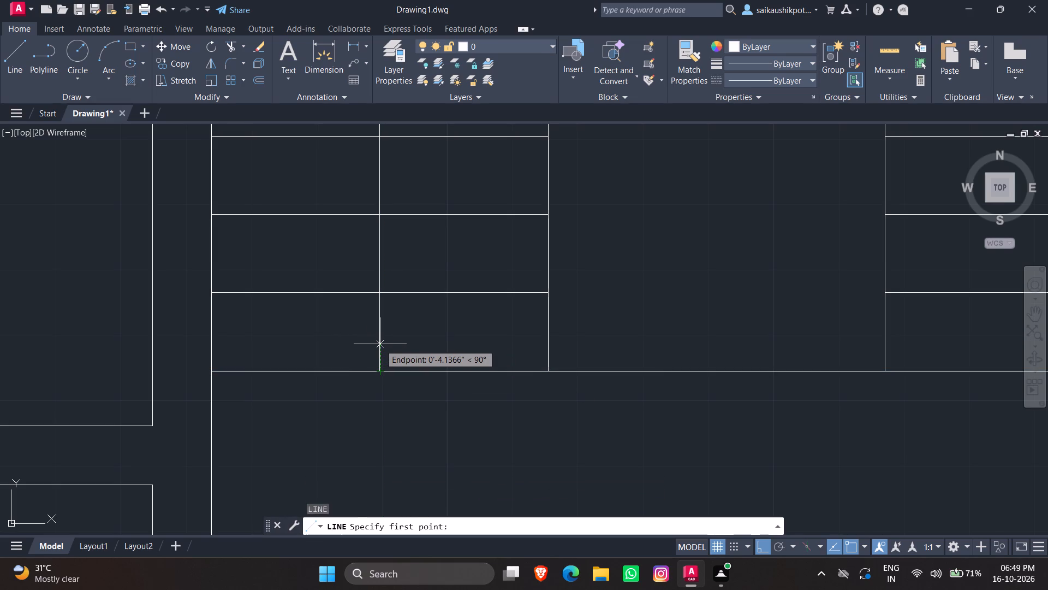
pyautogui.press('5')
pyautogui.hotkey('shift', '"')
pyautogui.press('Return')
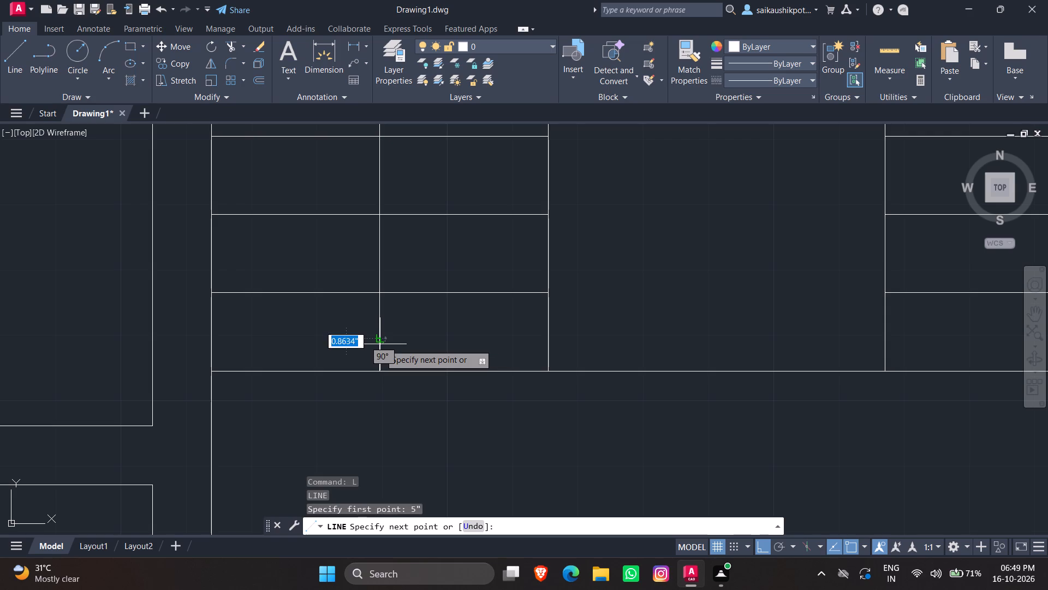
pyautogui.write('3"')
pyautogui.press('Return')
pyautogui.press('Escape')
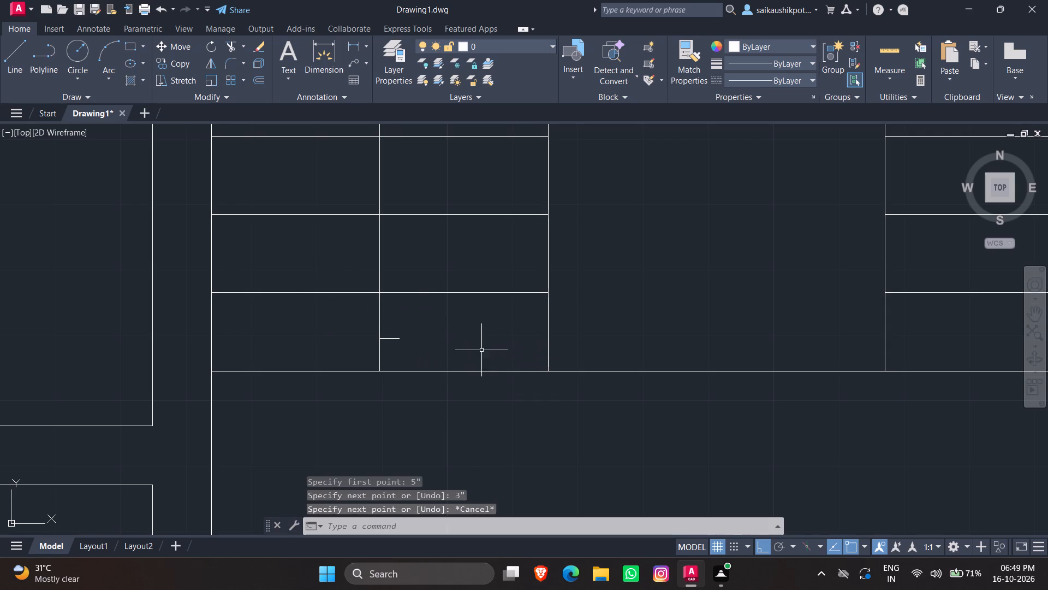
# Draw a 3" horizontal line to the left from the point where the existing 3" line meets the left flight's centre line.
pyautogui.press('l')
pyautogui.press('Return')
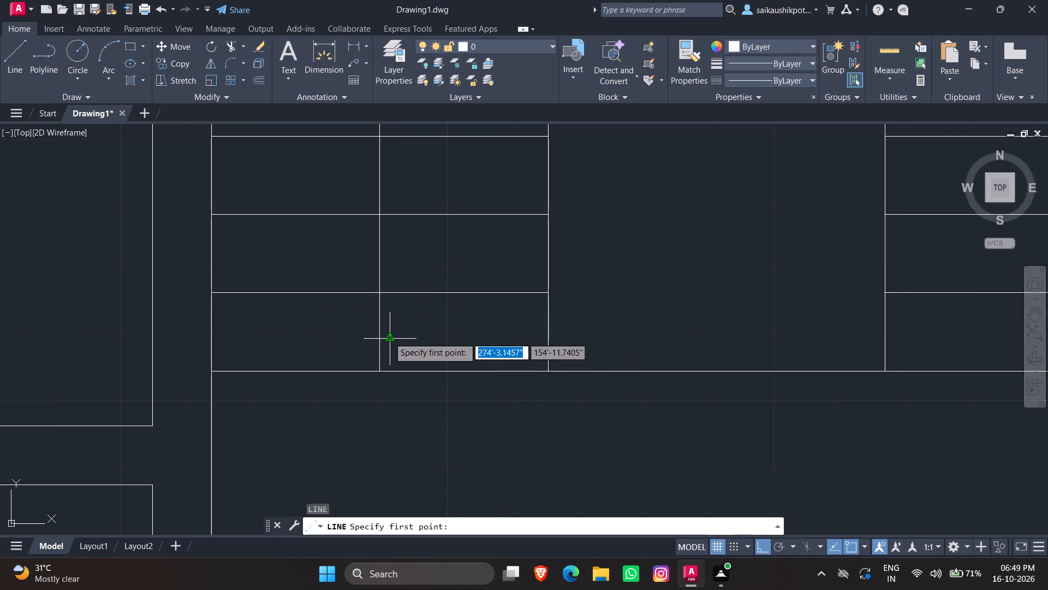
pyautogui.scroll(4, 385, 337)
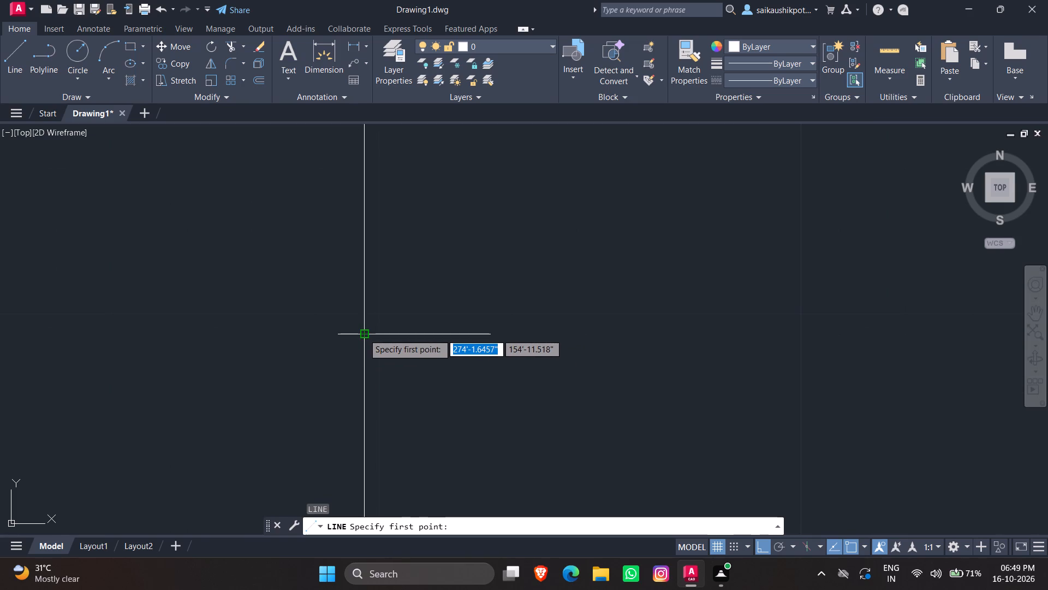
pyautogui.click(364, 334)
pyautogui.press('3')
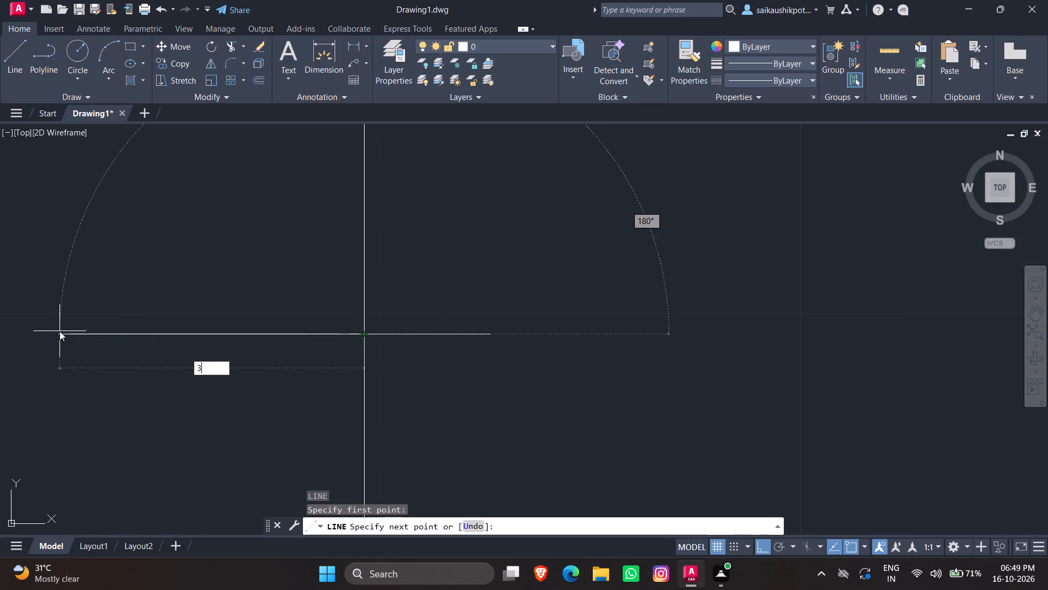
pyautogui.hotkey('shift', '"')
pyautogui.press('Return')
pyautogui.press('Escape')
# Draw the arrowhead's two slanted sides from the ends of the 6" horizontal base to the centre line's bottom end.
pyautogui.scroll(-2, 252, 309)
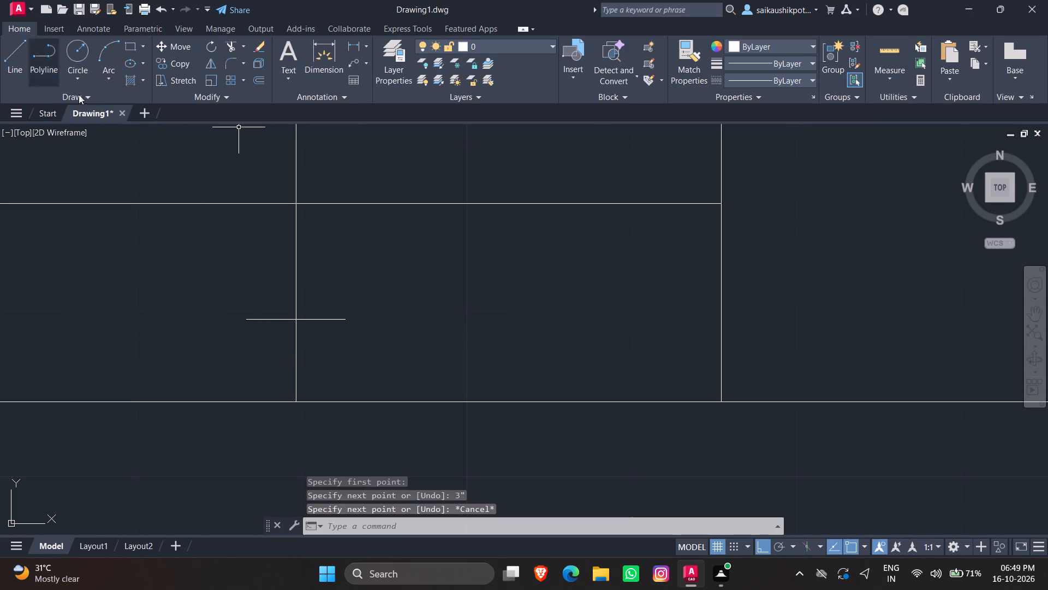
pyautogui.press('l')
pyautogui.press('Return')
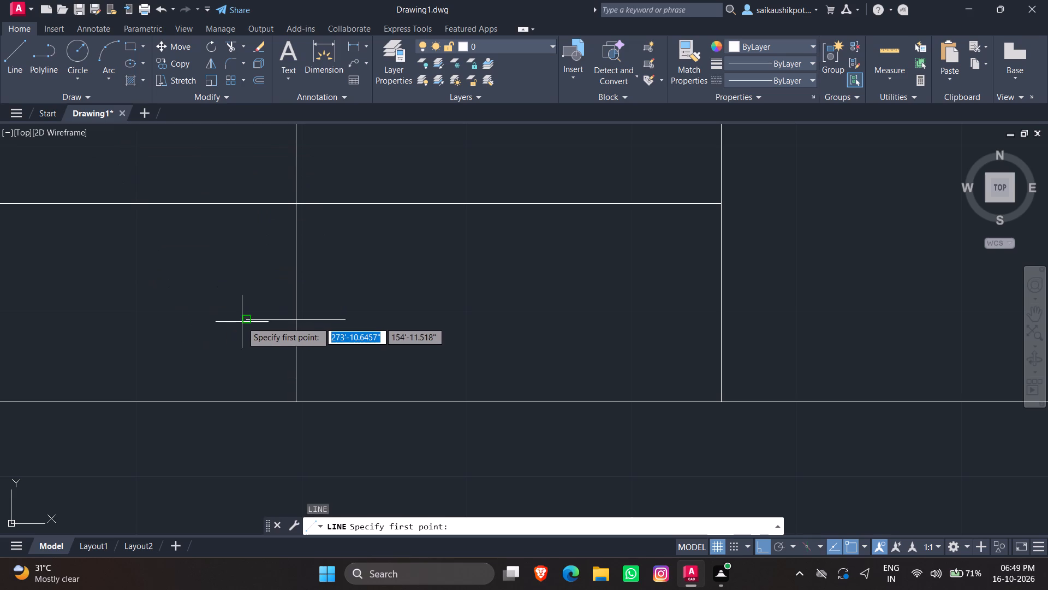
pyautogui.click(245, 322)
pyautogui.click(297, 402)
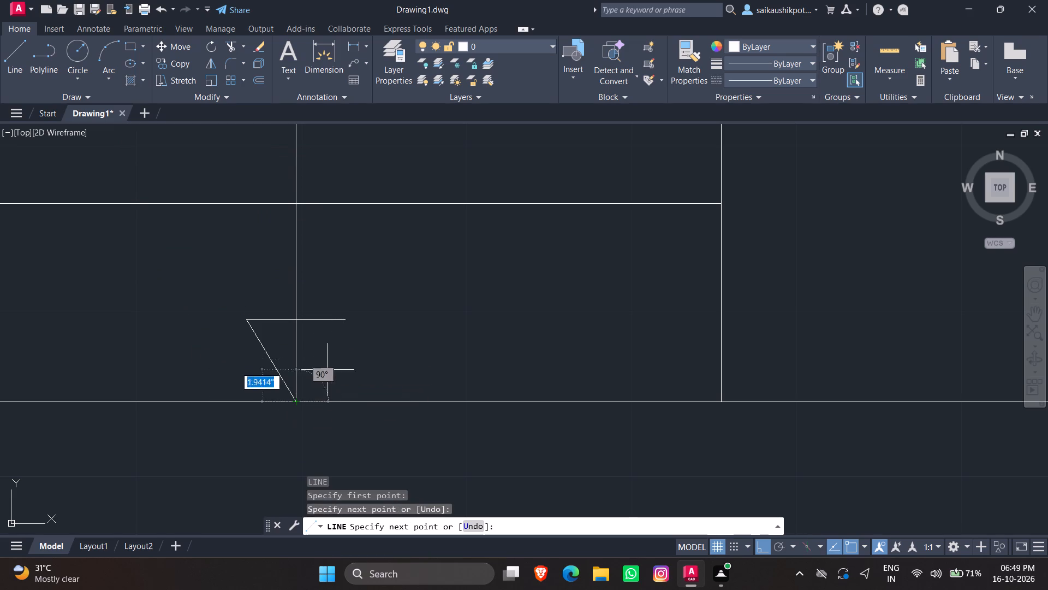
pyautogui.click(346, 321)
pyautogui.press('Escape')
# Trim the part of the centre line that runs inside the arrowhead triangle.
pyautogui.scroll(1, 324, 353)
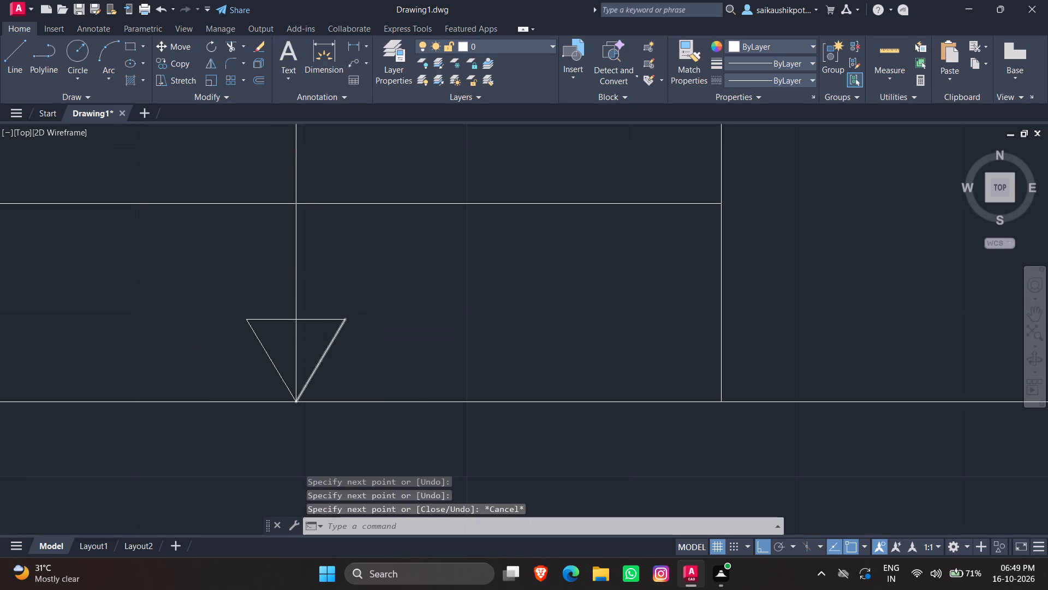
pyautogui.write('tr')
pyautogui.press('Return')
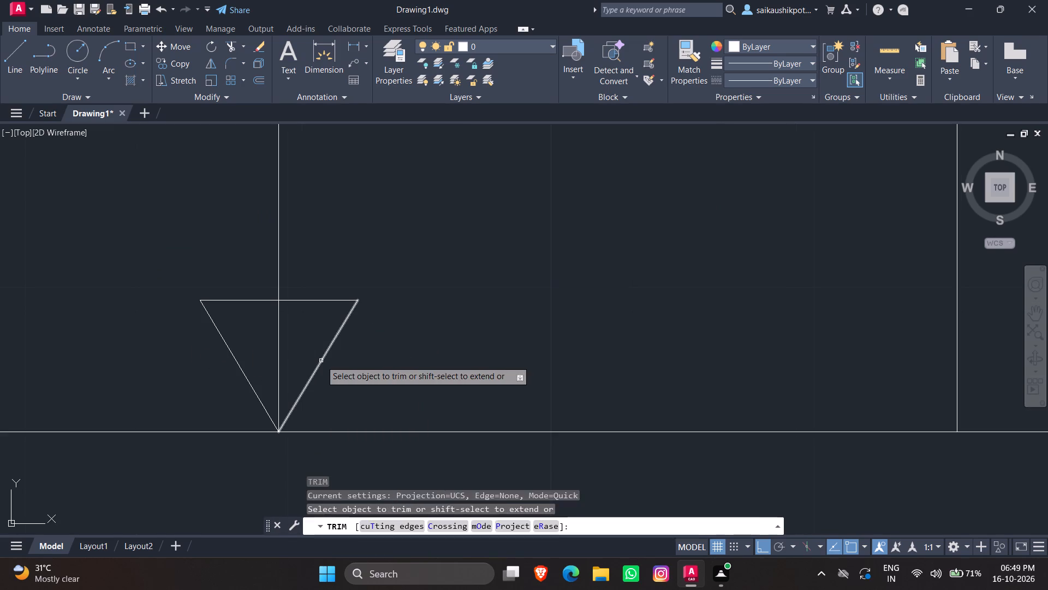
pyautogui.press('Return')
pyautogui.click(293, 353)
pyautogui.click(270, 339)
pyautogui.press('Escape')
pyautogui.press('Escape')
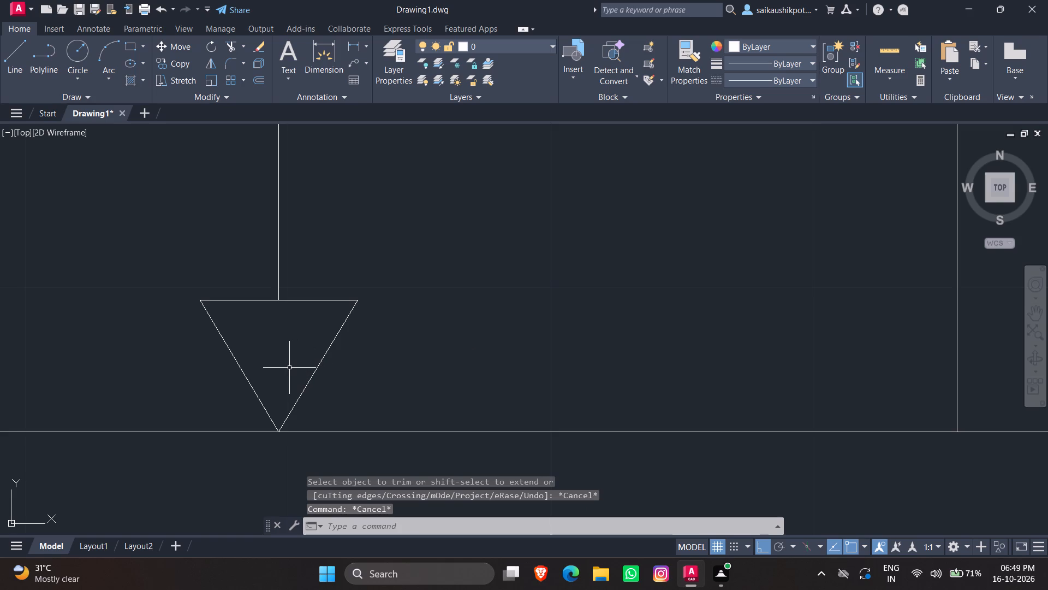
pyautogui.press('Escape')
pyautogui.press('Escape')
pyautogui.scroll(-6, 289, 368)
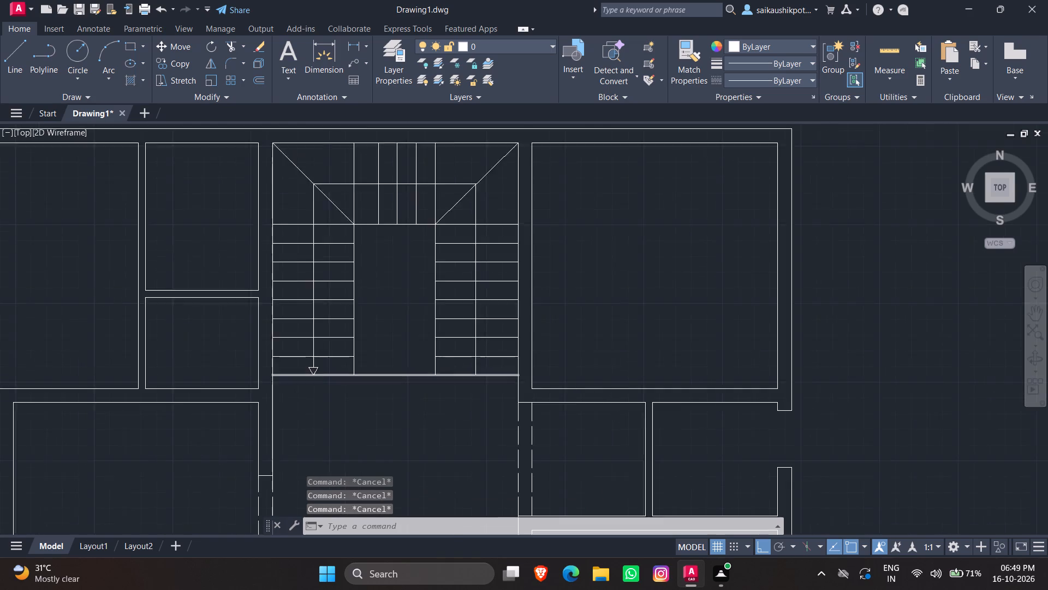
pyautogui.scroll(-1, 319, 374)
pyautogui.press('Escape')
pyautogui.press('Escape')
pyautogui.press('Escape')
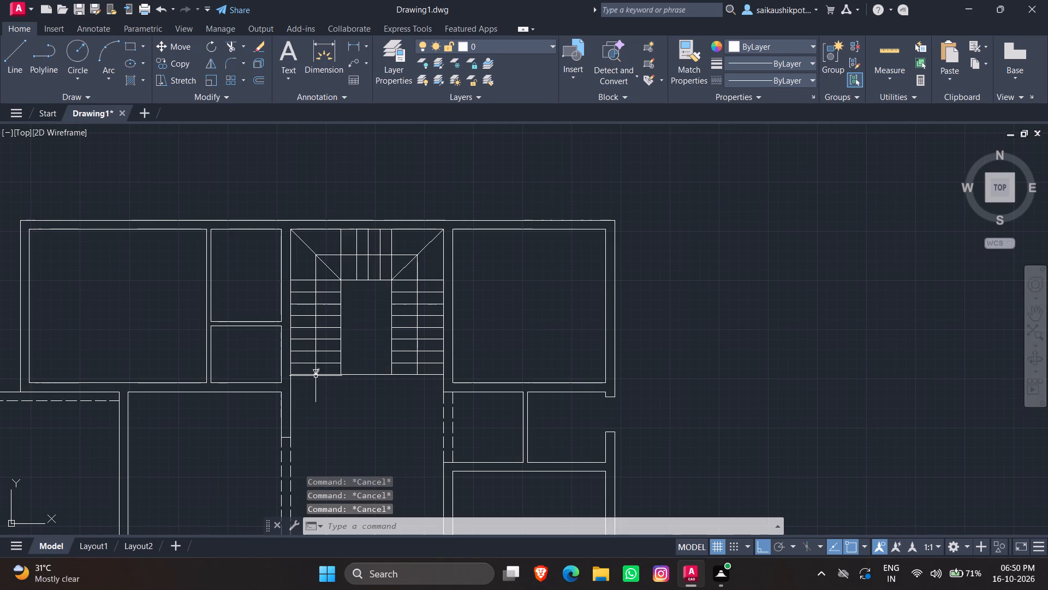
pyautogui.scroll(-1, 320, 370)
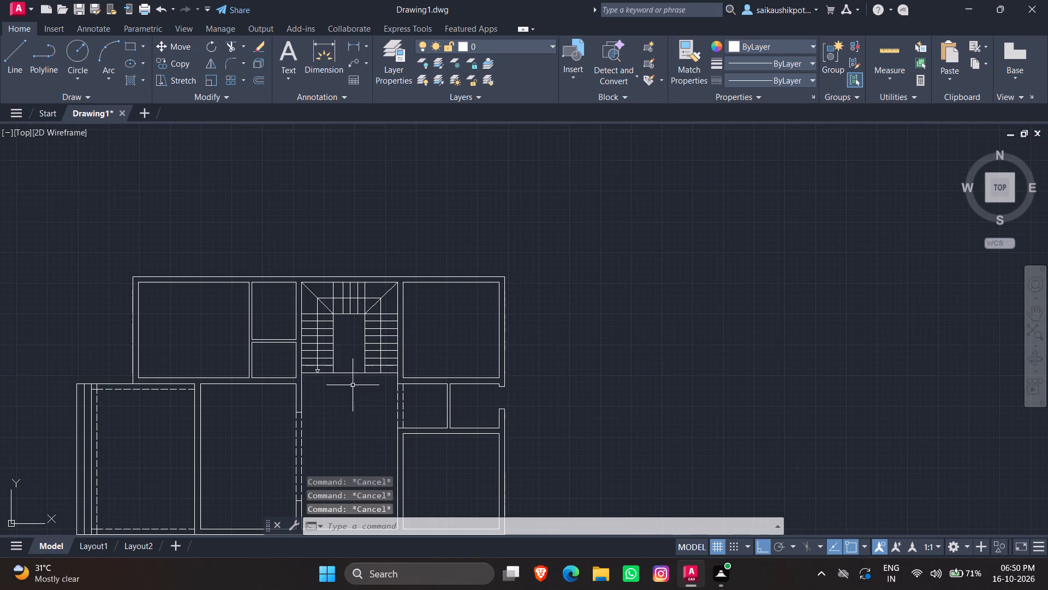
# Offset the left, top, right and bottom edges of the stair well 2" inward.
pyautogui.scroll(2, 355, 390)
pyautogui.scroll(1, 315, 207)
pyautogui.press('Escape')
pyautogui.press('Escape')
pyautogui.press('Escape')
pyautogui.press('Escape')
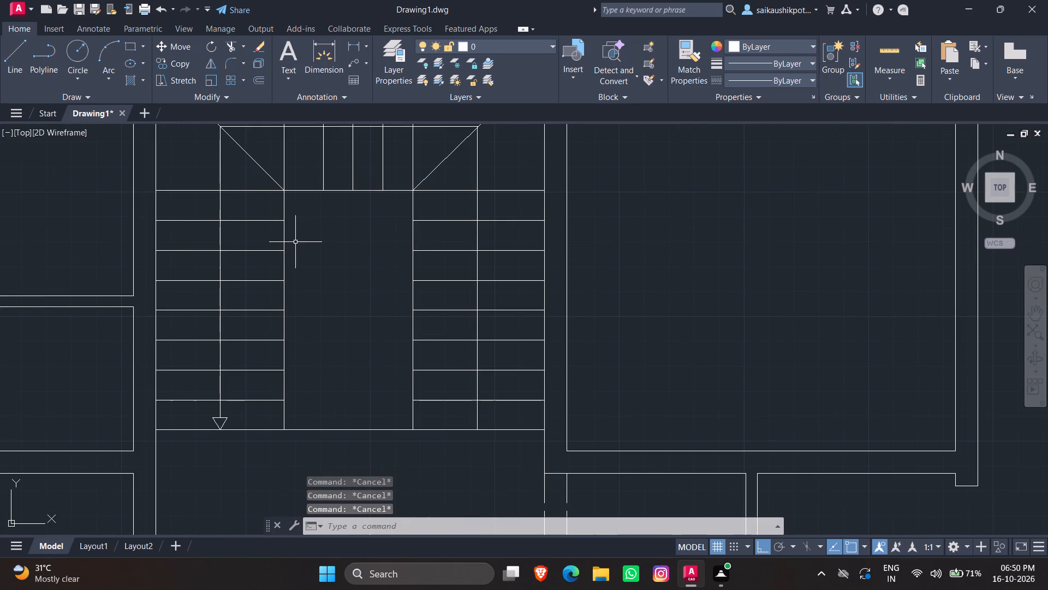
pyautogui.press('Escape')
pyautogui.press('o')
pyautogui.press('Return')
pyautogui.write('2"')
pyautogui.press('Return')
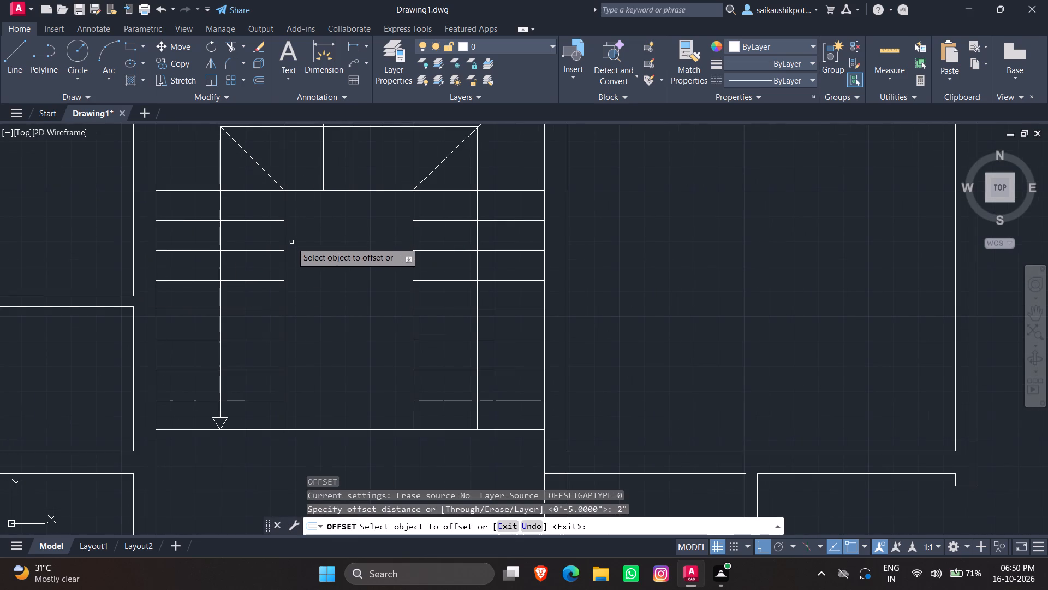
pyautogui.press('Escape')
pyautogui.press('space')
pyautogui.press('space')
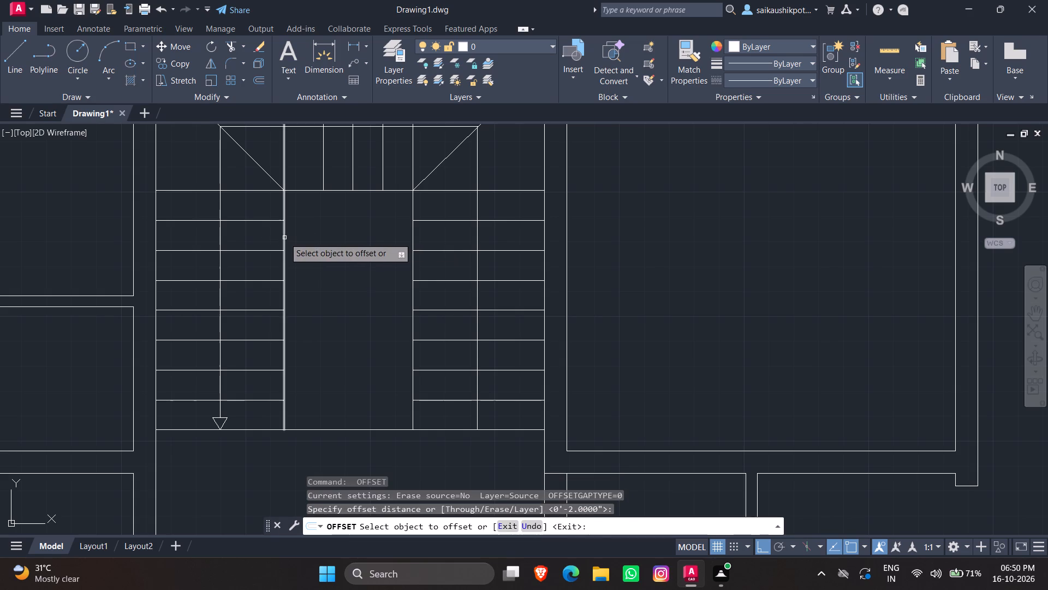
pyautogui.click(284, 238)
pyautogui.click(329, 254)
pyautogui.click(308, 191)
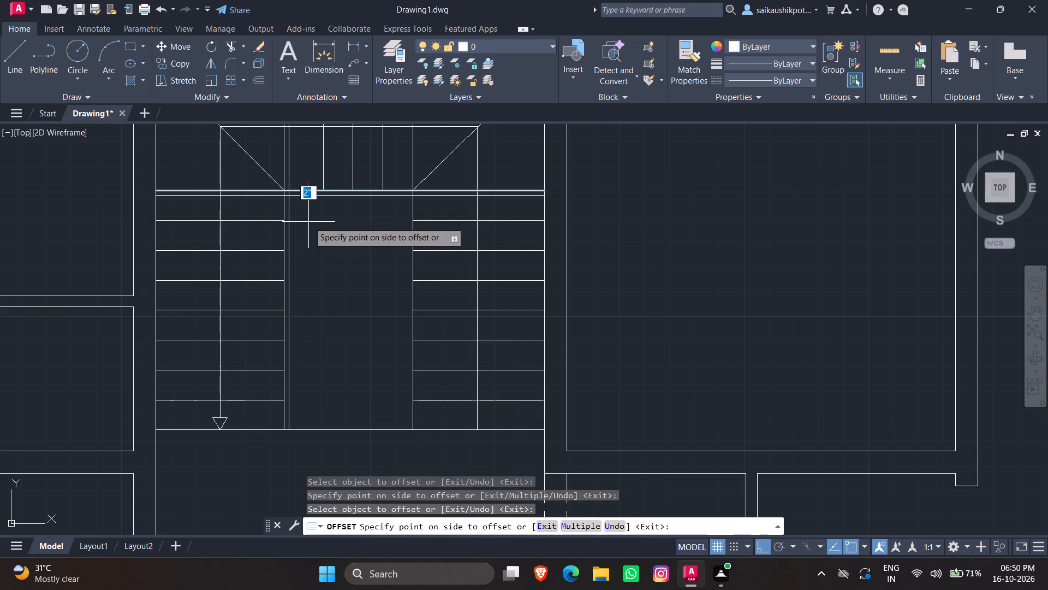
pyautogui.click(308, 222)
pyautogui.click(414, 228)
pyautogui.click(384, 233)
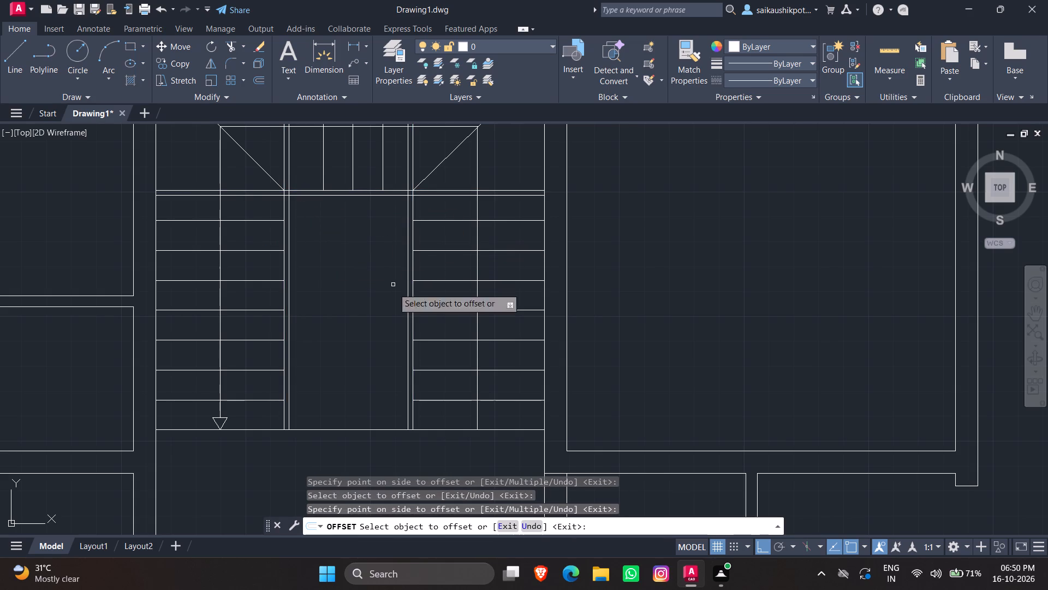
pyautogui.click(352, 429)
pyautogui.click(368, 393)
pyautogui.press('Escape')
pyautogui.press('Escape')
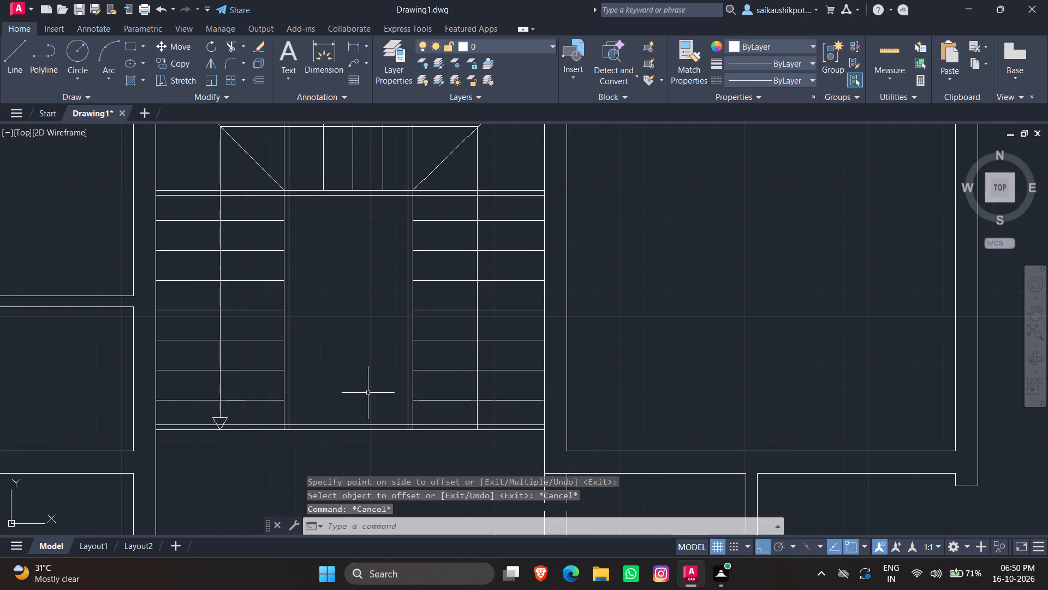
pyautogui.press('Escape')
# Trim the overlapping 2" offset lines at the bottom-left and bottom-right corners of the stair well.
pyautogui.write('tr')
pyautogui.press('Return')
pyautogui.press('Return')
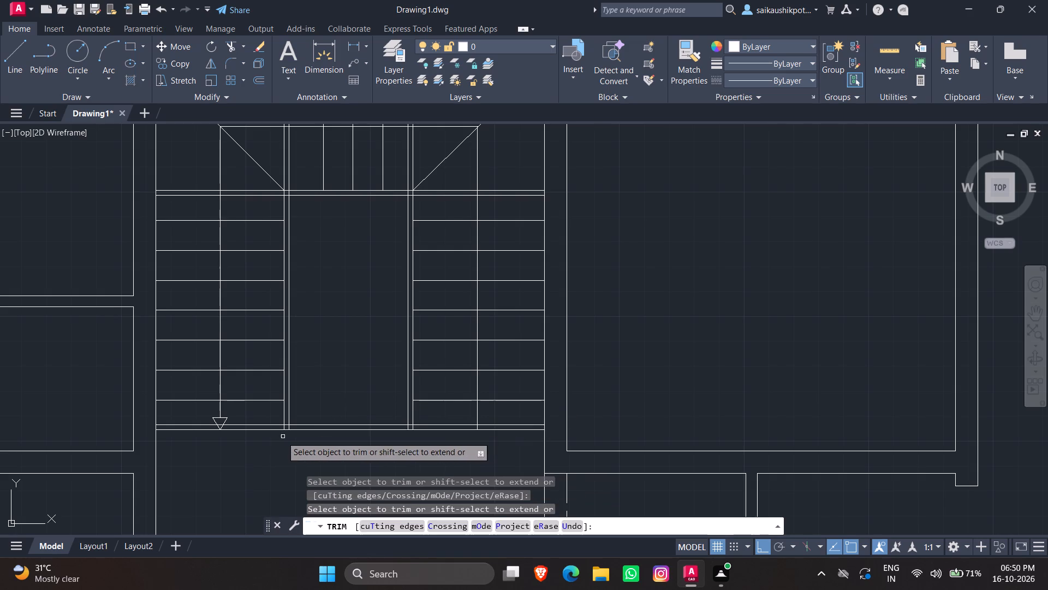
pyautogui.scroll(4, 279, 436)
pyautogui.click(265, 360)
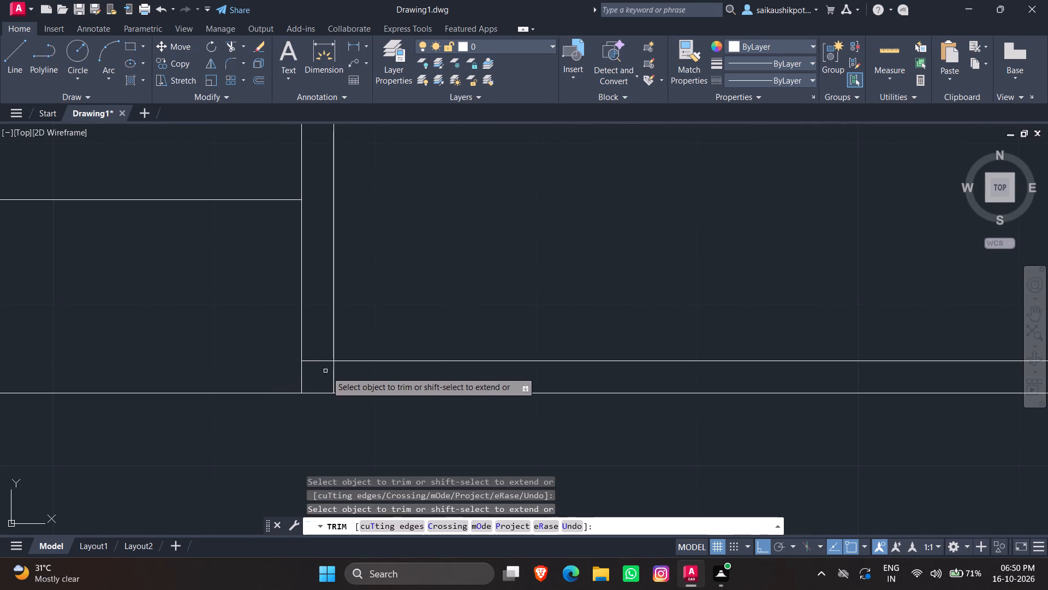
pyautogui.moveTo(344, 377); pyautogui.dragTo(312, 354)
pyautogui.scroll(-3, 240, 417)
pyautogui.scroll(2, 458, 410)
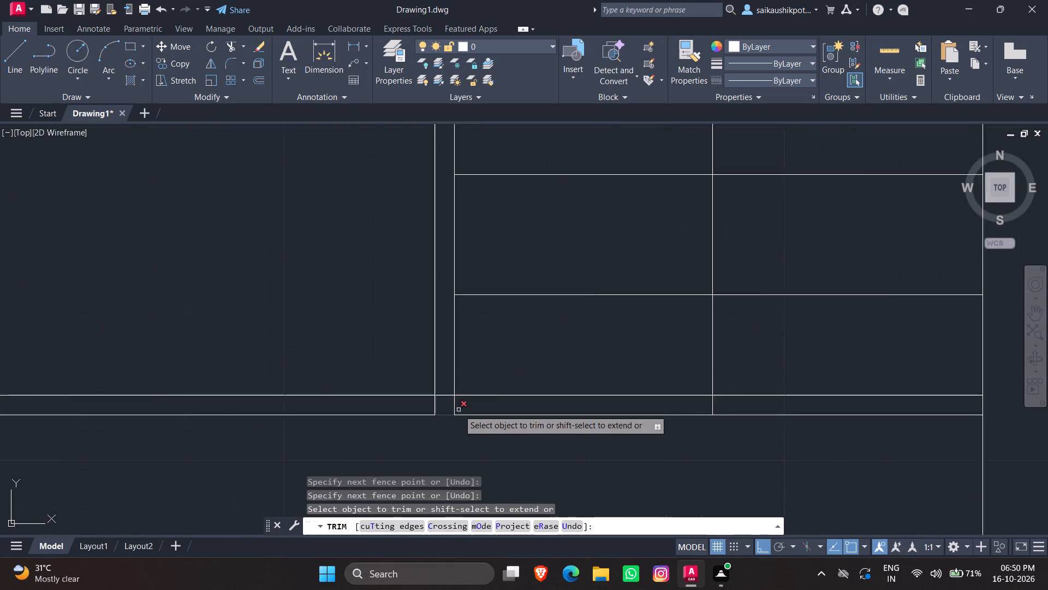
pyautogui.scroll(1, 458, 410)
pyautogui.click(478, 387)
pyautogui.scroll(2, 431, 400)
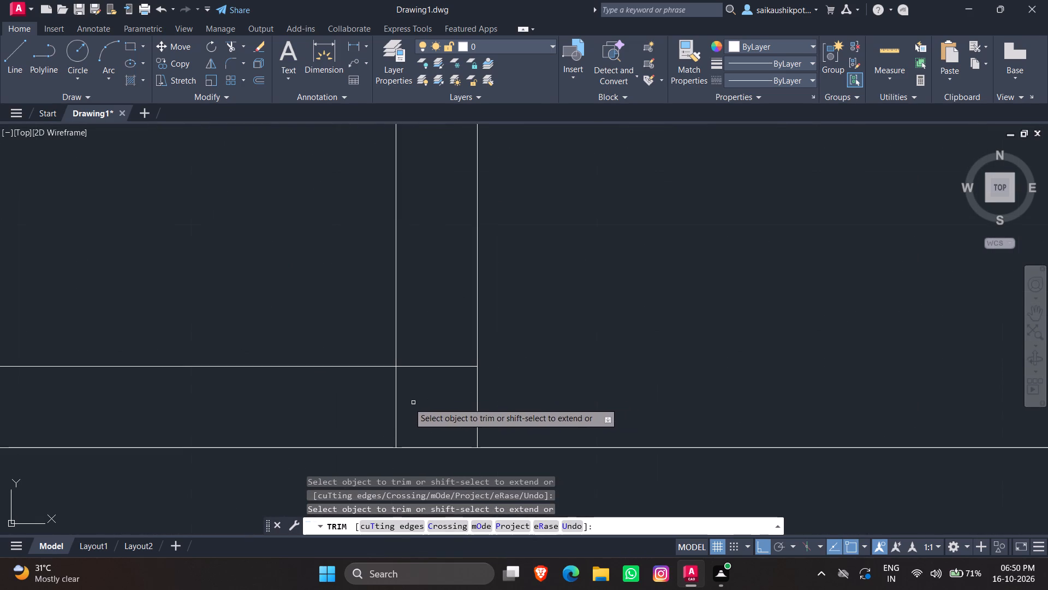
pyautogui.moveTo(382, 405); pyautogui.dragTo(430, 339)
# Trim the offset line across the right flight, the flight's inner edge extending into the upper flight, and the well's top-right corner overlaps.
pyautogui.scroll(-8, 439, 411)
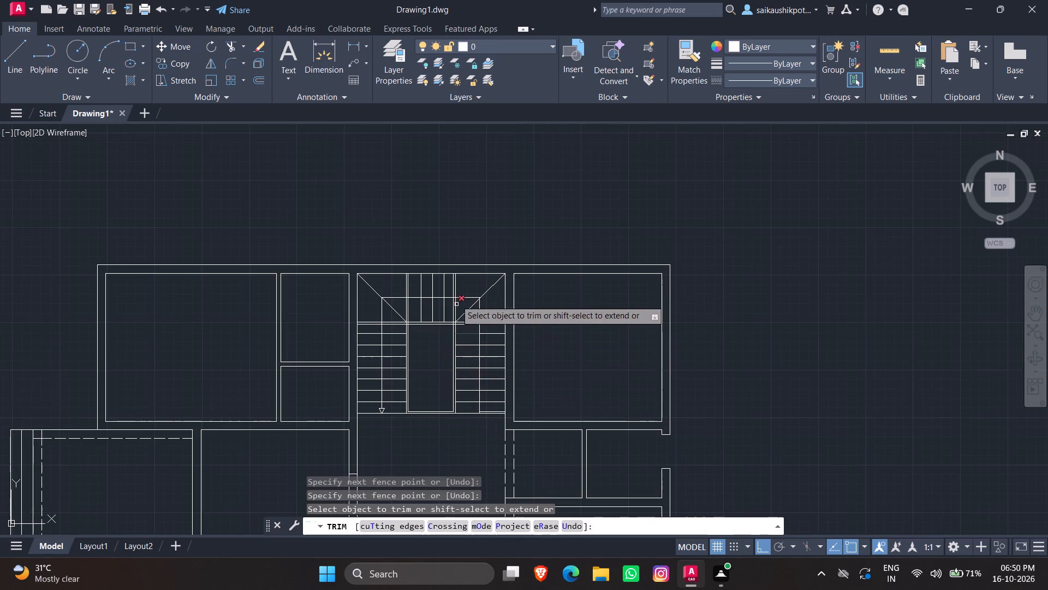
pyautogui.scroll(4, 453, 290)
pyautogui.scroll(1, 483, 410)
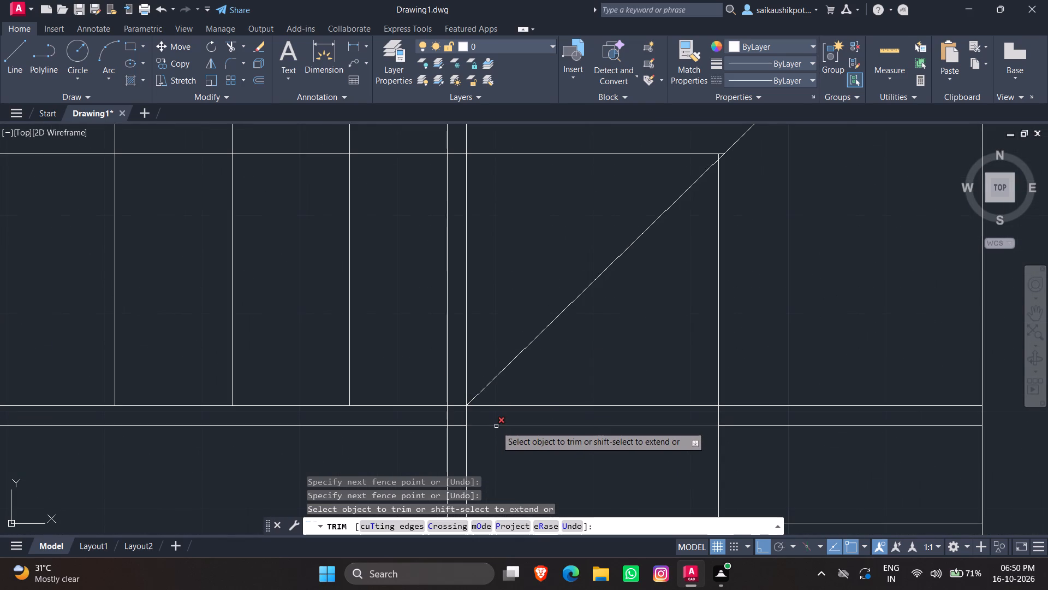
pyautogui.click(496, 426)
pyautogui.click(771, 426)
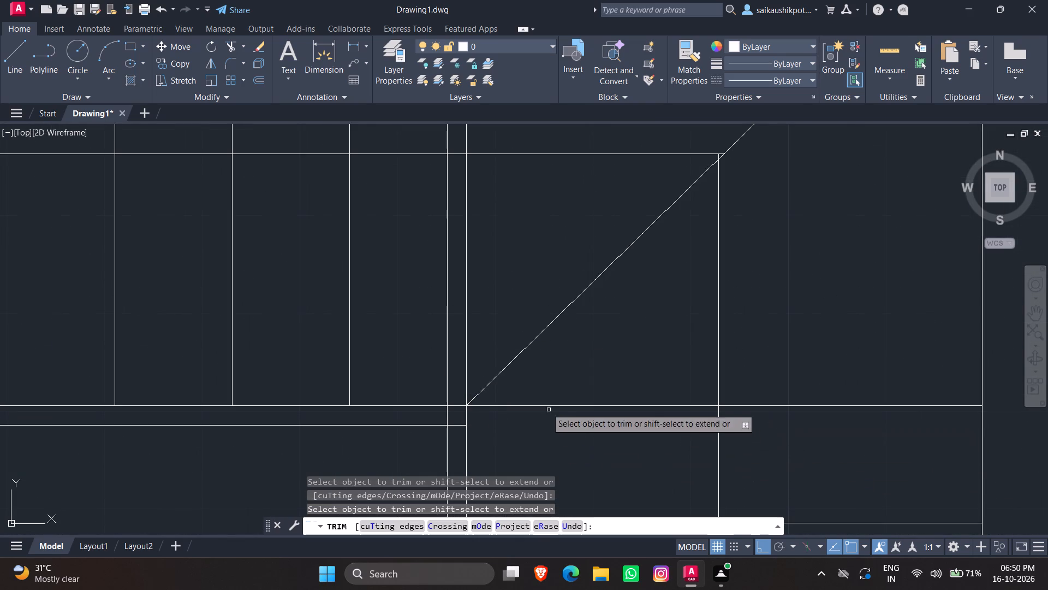
pyautogui.click(465, 371)
pyautogui.scroll(-2, 502, 395)
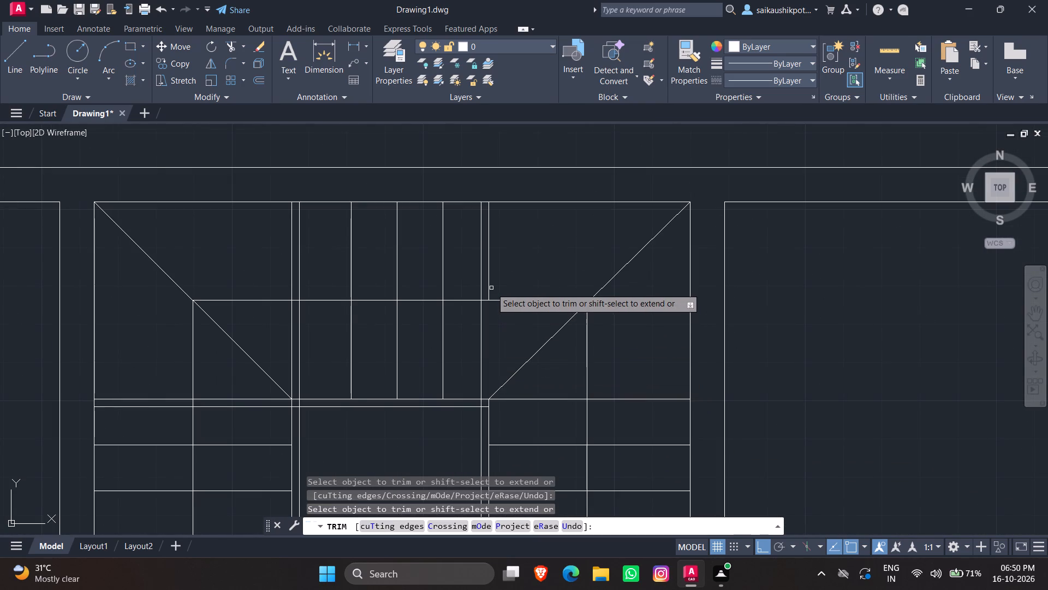
pyautogui.click(489, 286)
pyautogui.scroll(4, 498, 412)
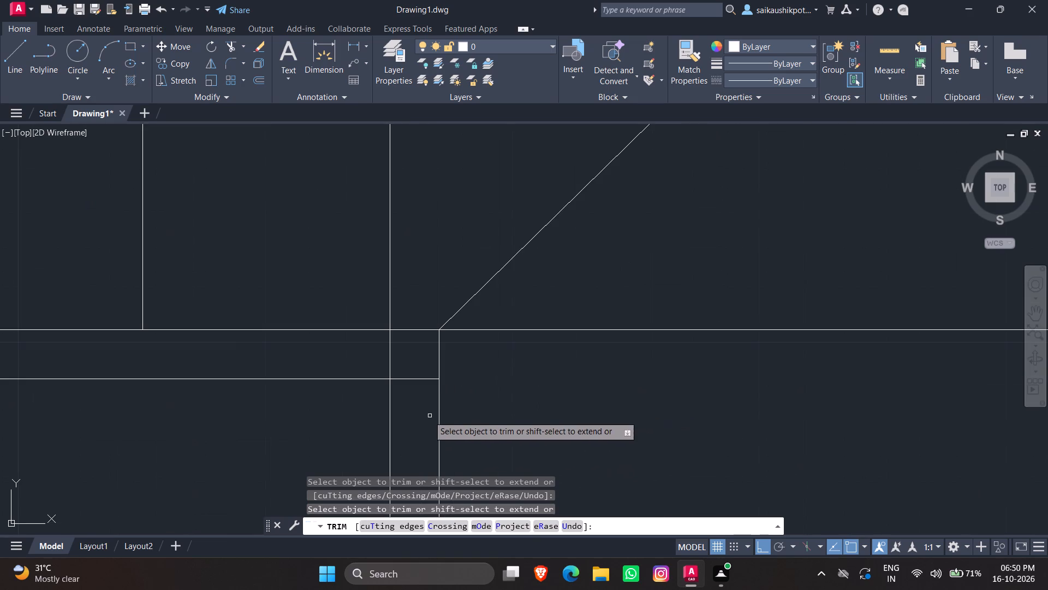
pyautogui.moveTo(406, 410); pyautogui.dragTo(374, 347)
# Trim the top offset line across the left flight and the left offset line running up through the upper flight.
pyautogui.scroll(-3, 540, 380)
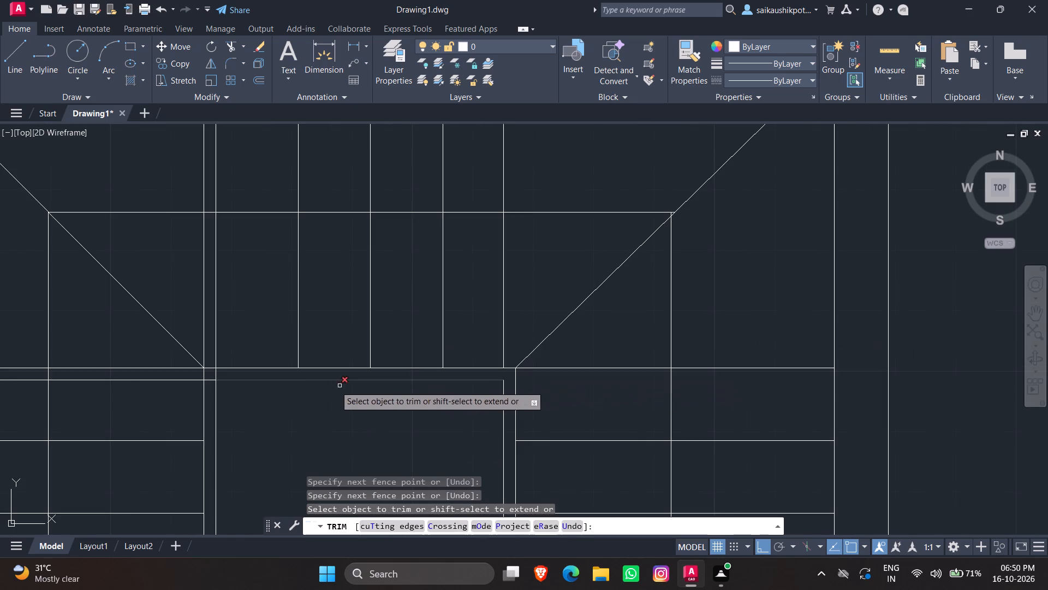
pyautogui.scroll(-1, 269, 394)
pyautogui.scroll(4, 221, 387)
pyautogui.click(218, 382)
pyautogui.scroll(-3, 203, 406)
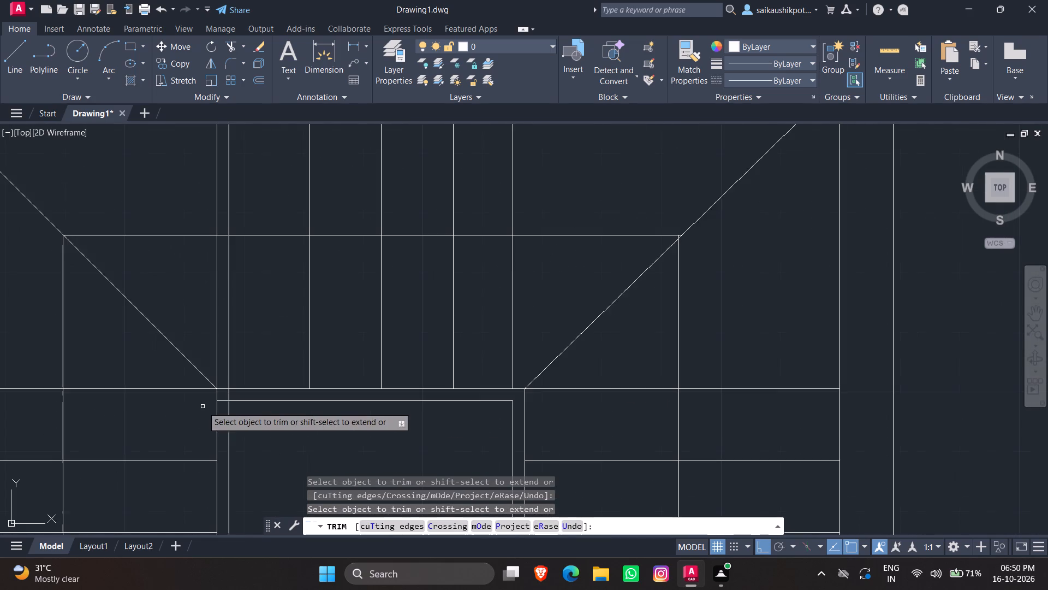
pyautogui.scroll(-2, 64, 440)
pyautogui.scroll(3, 141, 412)
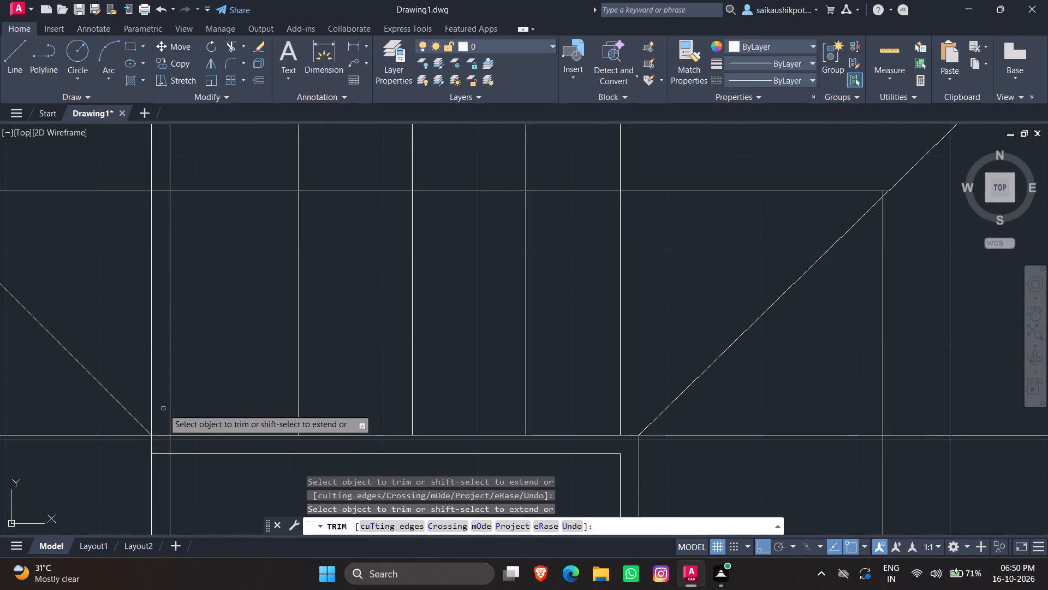
pyautogui.click(169, 411)
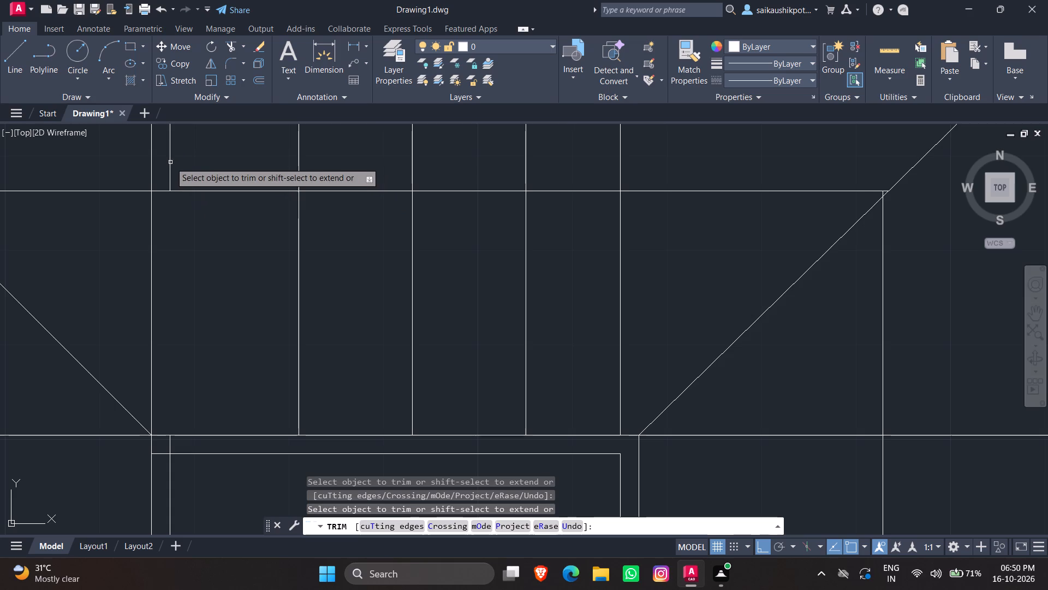
pyautogui.click(168, 161)
# Trim the remaining offset-line stubs at the top-left corner of the well's inner rectangle.
pyautogui.scroll(-7, 341, 311)
pyautogui.scroll(3, 327, 372)
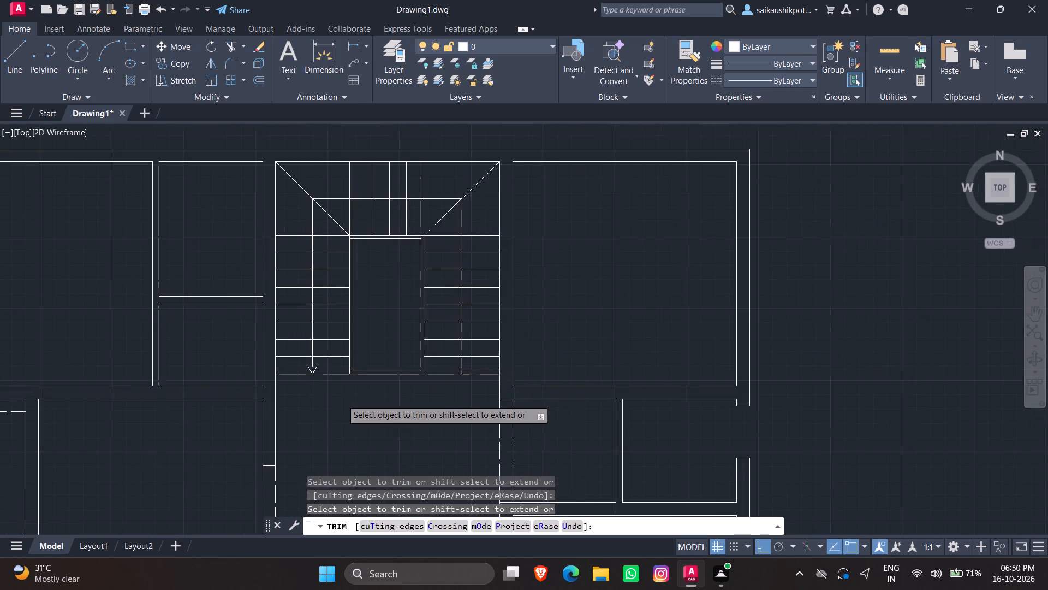
pyautogui.scroll(-1, 364, 346)
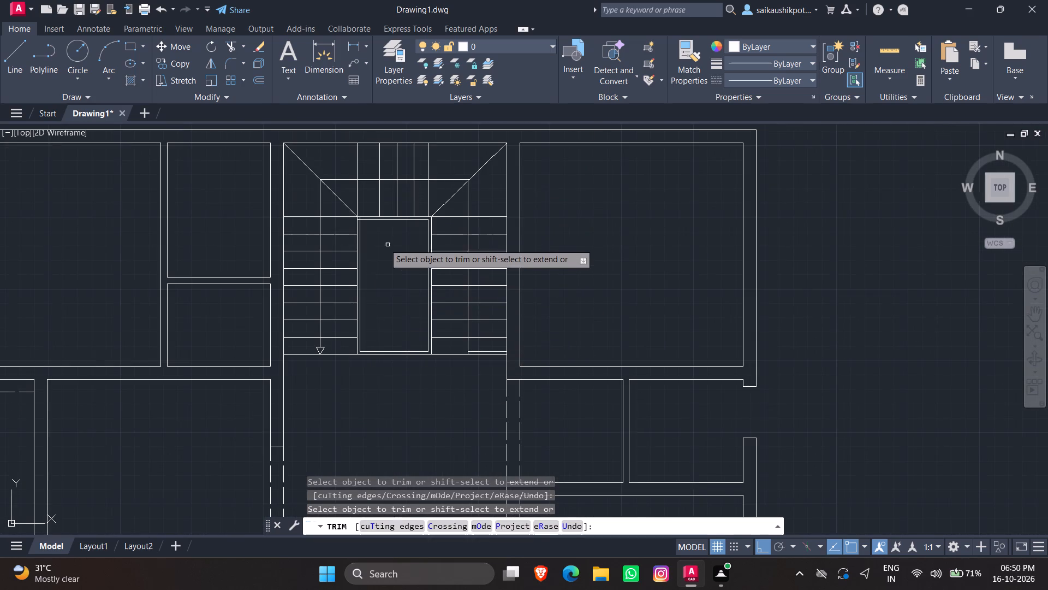
pyautogui.scroll(4, 349, 207)
pyautogui.scroll(3, 361, 257)
pyautogui.moveTo(350, 241); pyautogui.dragTo(345, 283)
pyautogui.moveTo(349, 240); pyautogui.dragTo(409, 235)
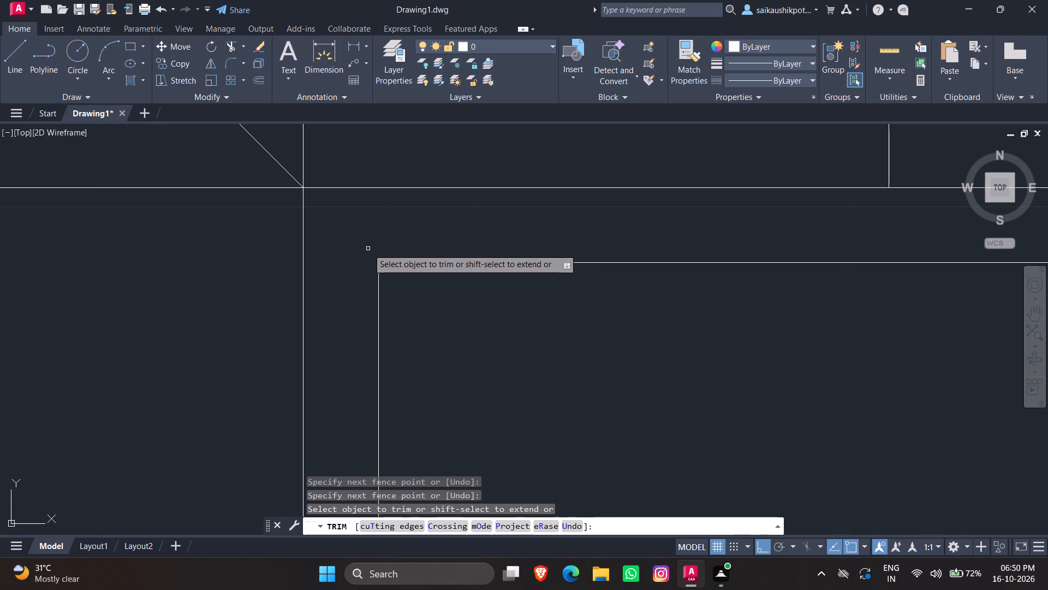
pyautogui.press('Escape')
pyautogui.press('Escape')
pyautogui.press('Escape')
pyautogui.scroll(-2, 380, 314)
pyautogui.scroll(-5, 430, 282)
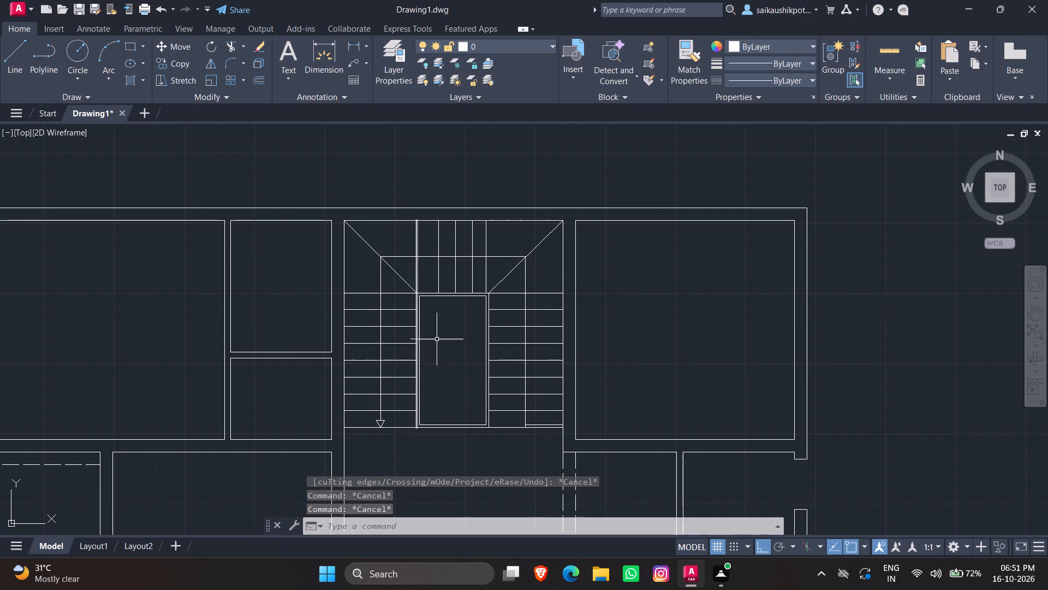
# Offset the four inner wall lines of the room right of the staircase 2' inward.
pyautogui.scroll(-2, 441, 324)
pyautogui.scroll(2, 531, 312)
pyautogui.press('Escape')
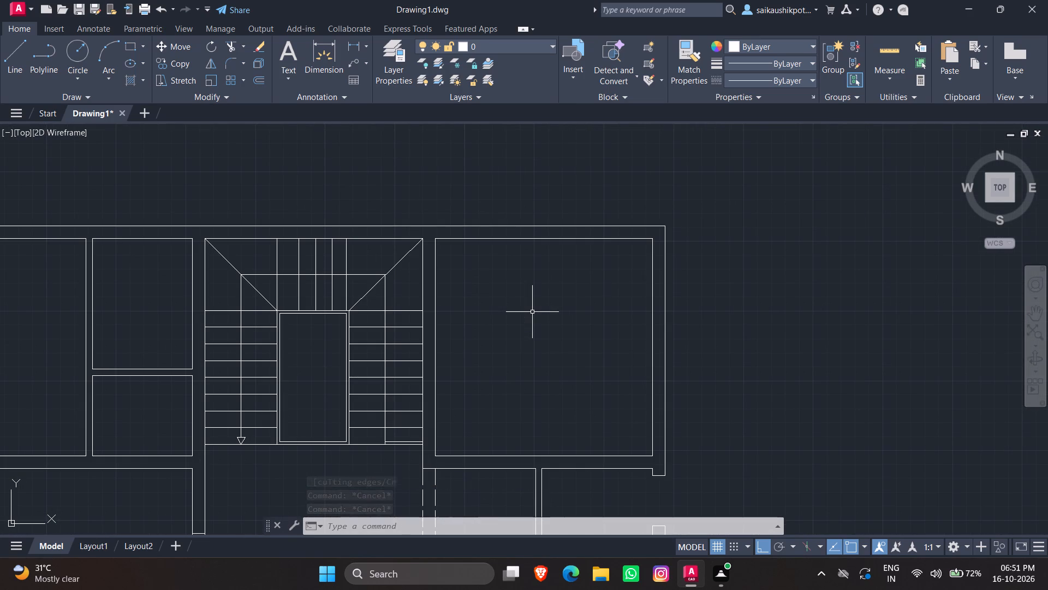
pyautogui.press('Escape')
pyautogui.press('o')
pyautogui.press('Return')
pyautogui.write("2'")
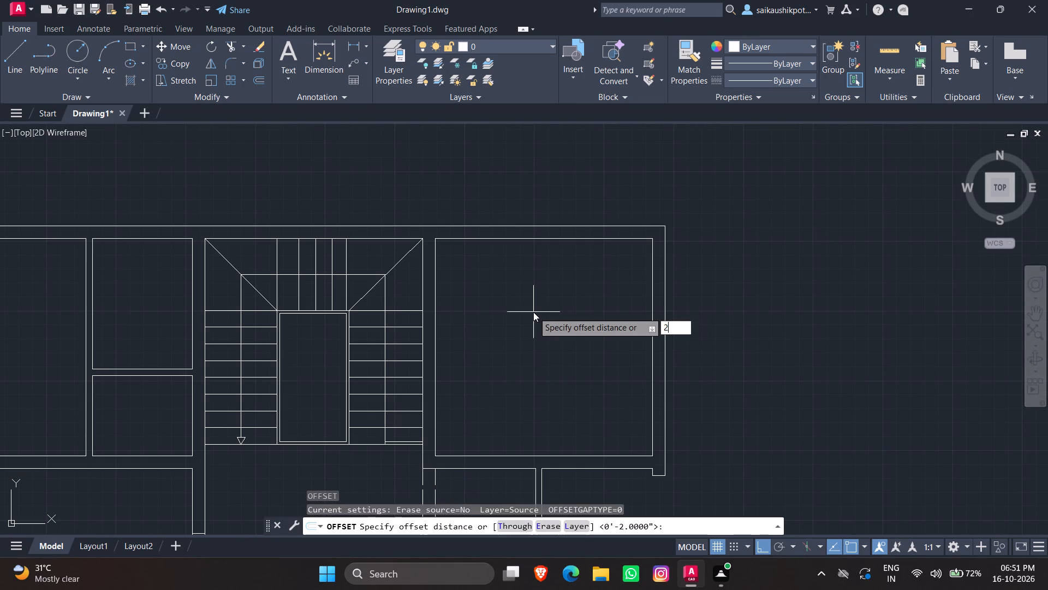
pyautogui.press('Return')
pyautogui.click(499, 237)
pyautogui.click(508, 293)
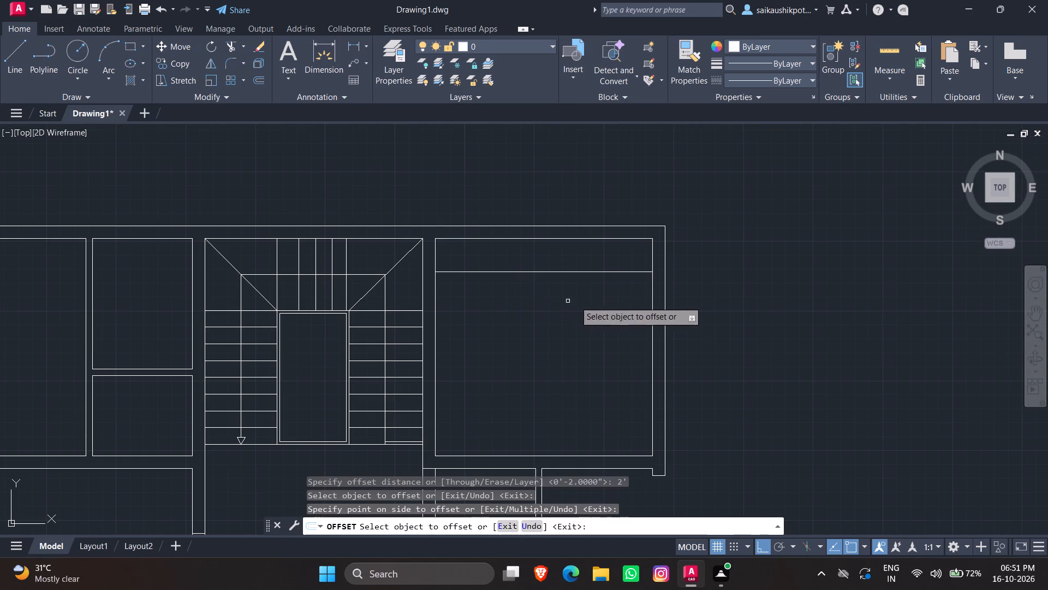
pyautogui.moveTo(652, 331); pyautogui.dragTo(645, 330)
pyautogui.click(622, 330)
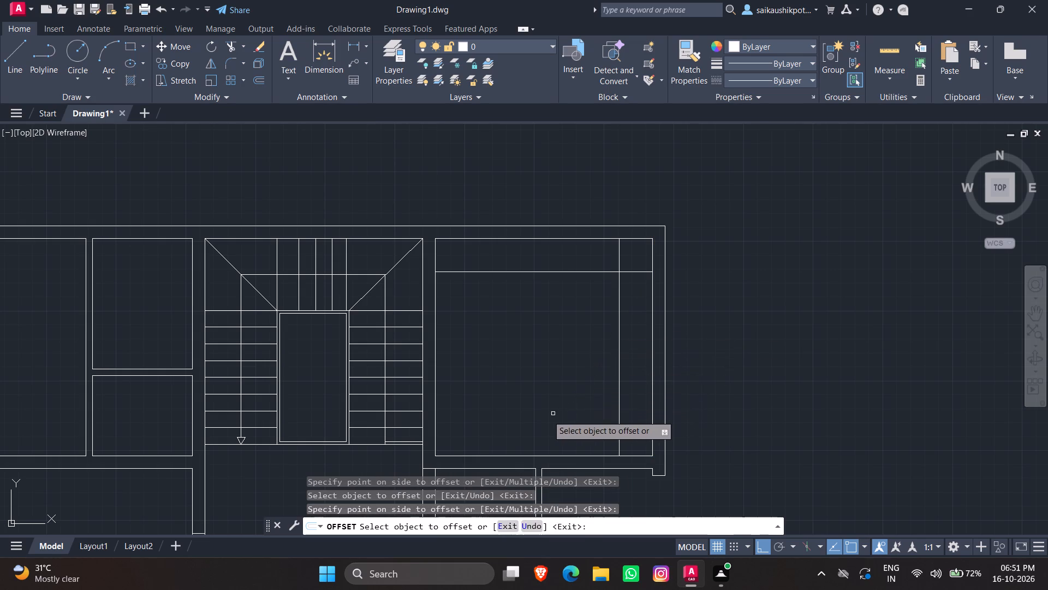
pyautogui.click(526, 457)
pyautogui.click(531, 410)
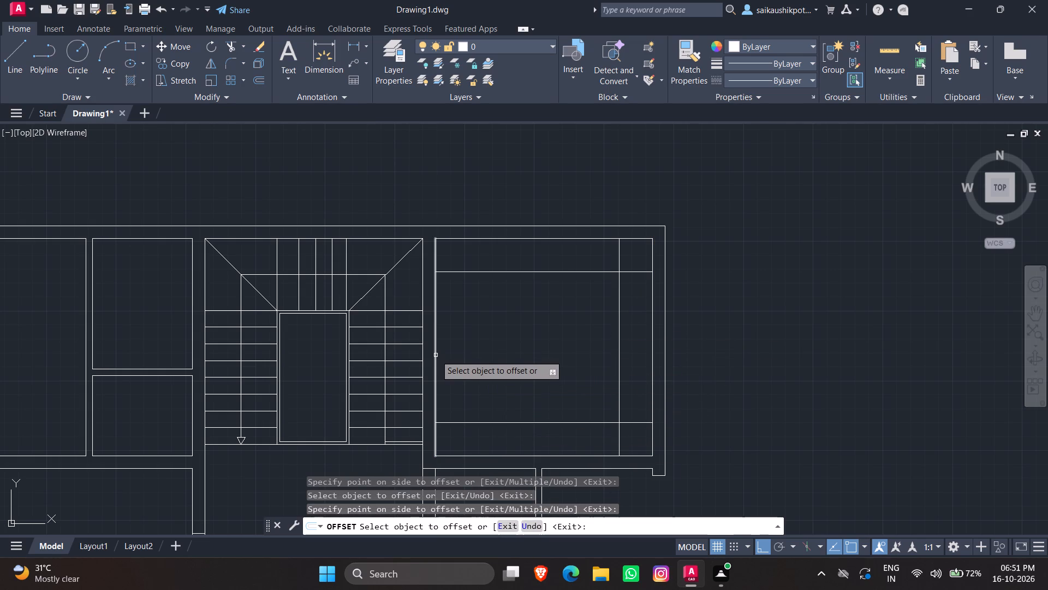
pyautogui.click(436, 356)
pyautogui.click(509, 367)
pyautogui.press('Escape')
pyautogui.press('Escape')
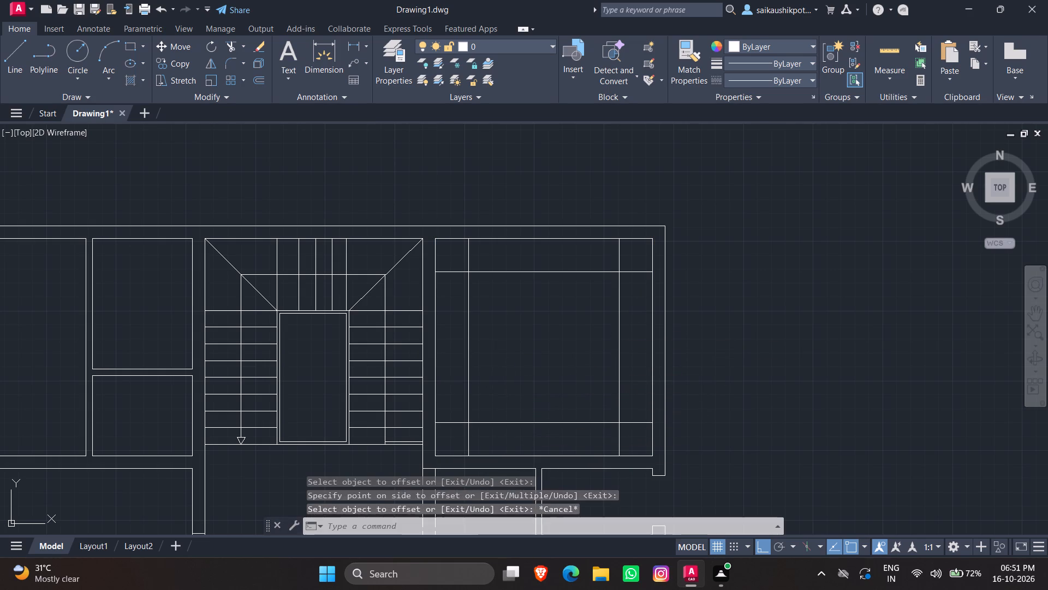
# Trim the overlapping offset lines at all four corners of that room to leave a closed inner rectangle.
pyautogui.press('Escape')
pyautogui.write('tr')
pyautogui.press('Return')
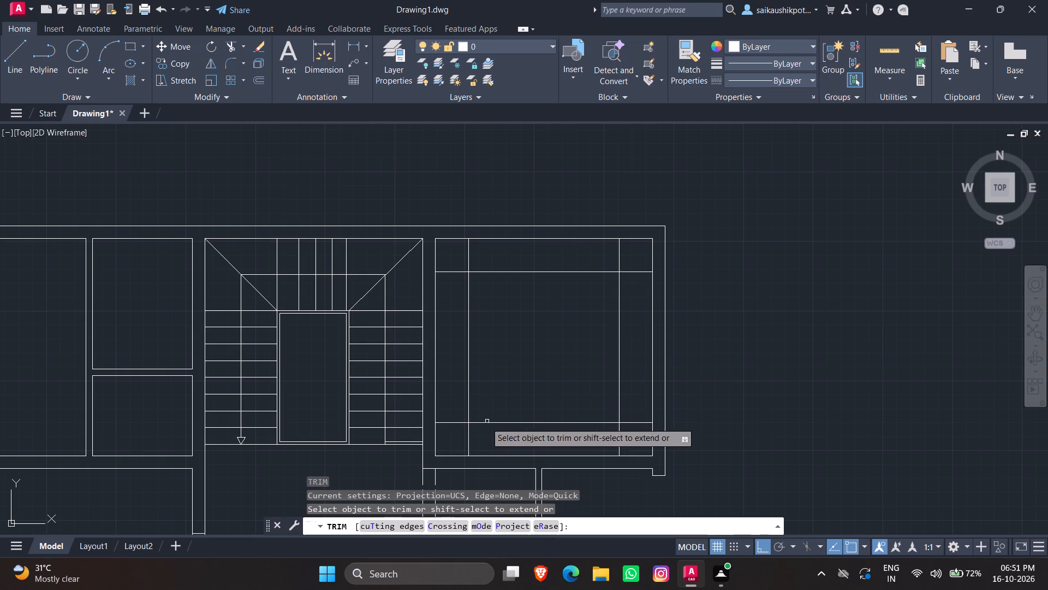
pyautogui.moveTo(484, 436); pyautogui.dragTo(452, 406)
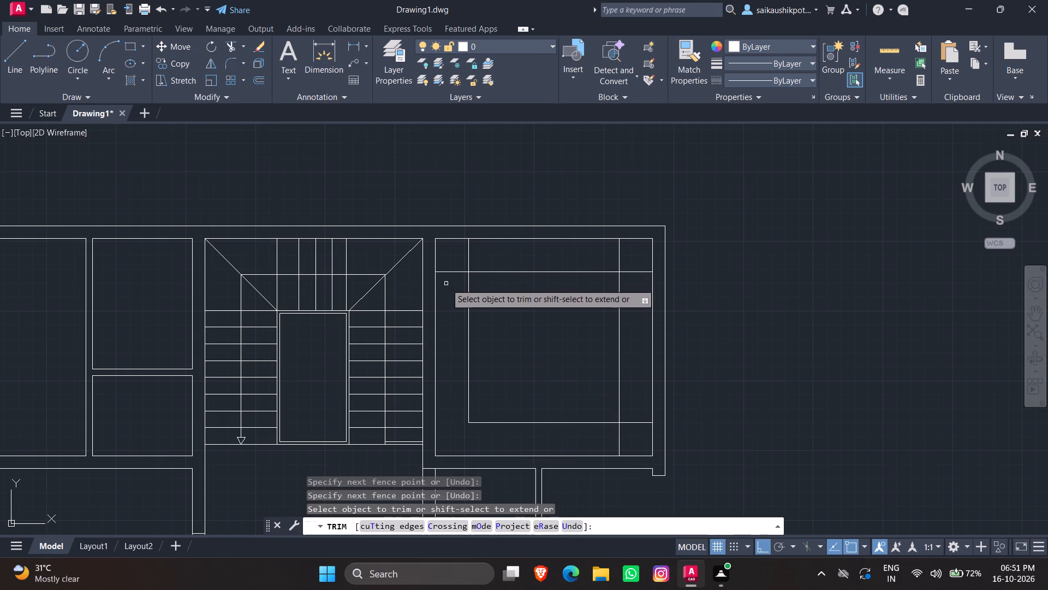
pyautogui.moveTo(449, 279); pyautogui.dragTo(487, 256)
pyautogui.moveTo(612, 253); pyautogui.dragTo(640, 264)
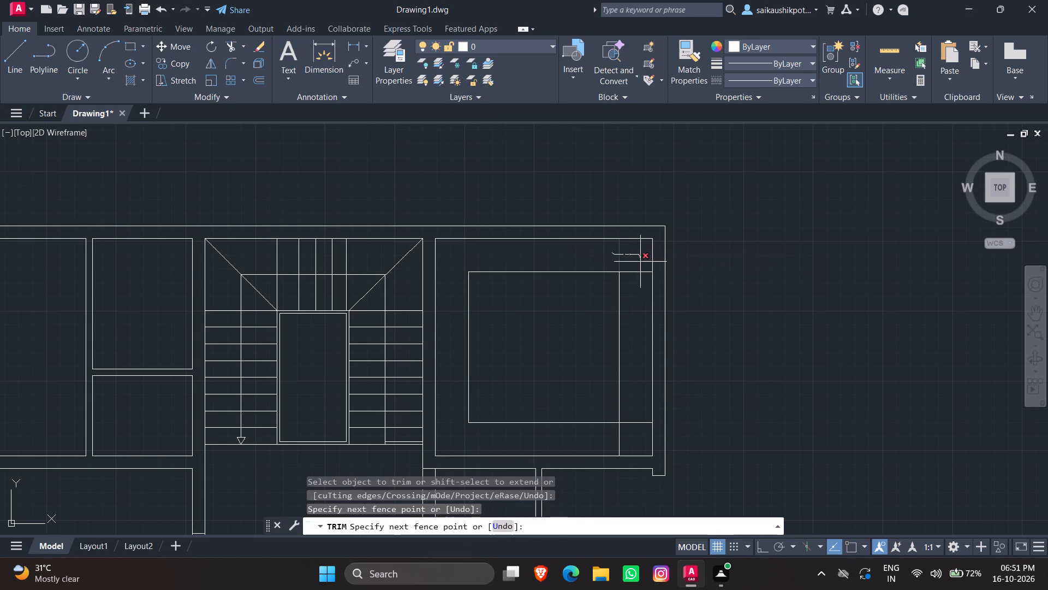
pyautogui.moveTo(640, 264); pyautogui.dragTo(640, 292)
pyautogui.moveTo(635, 410); pyautogui.dragTo(611, 438)
pyautogui.press('Escape')
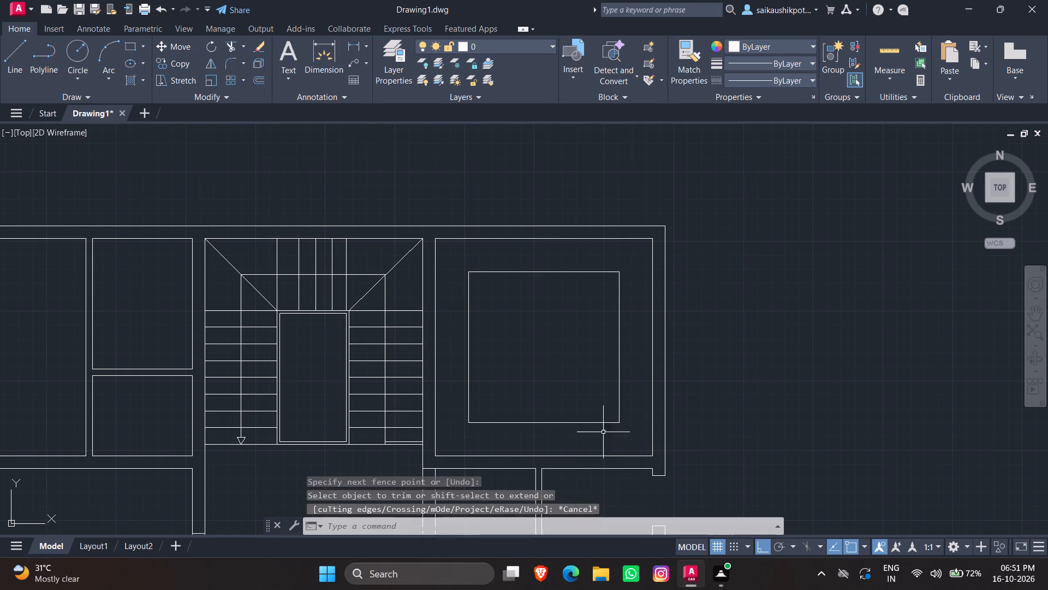
pyautogui.press('Escape')
pyautogui.press('Escape')
pyautogui.press('Escape')
pyautogui.press('Escape')
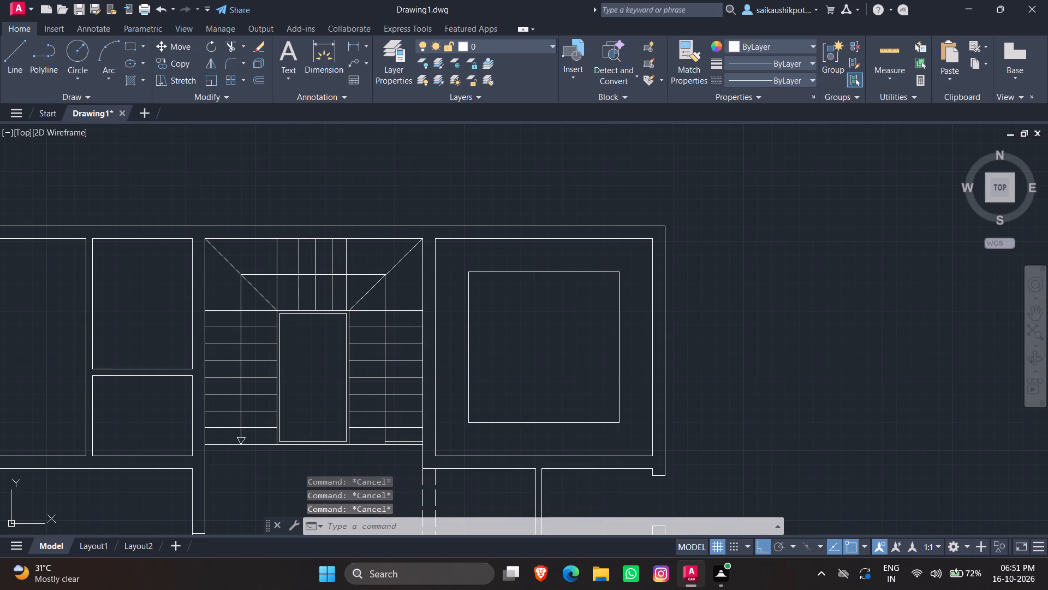
# Draw a 2' vertical line from the midpoint of the inner rectangle's bottom edge down to the wall.
pyautogui.press('l')
pyautogui.press('Return')
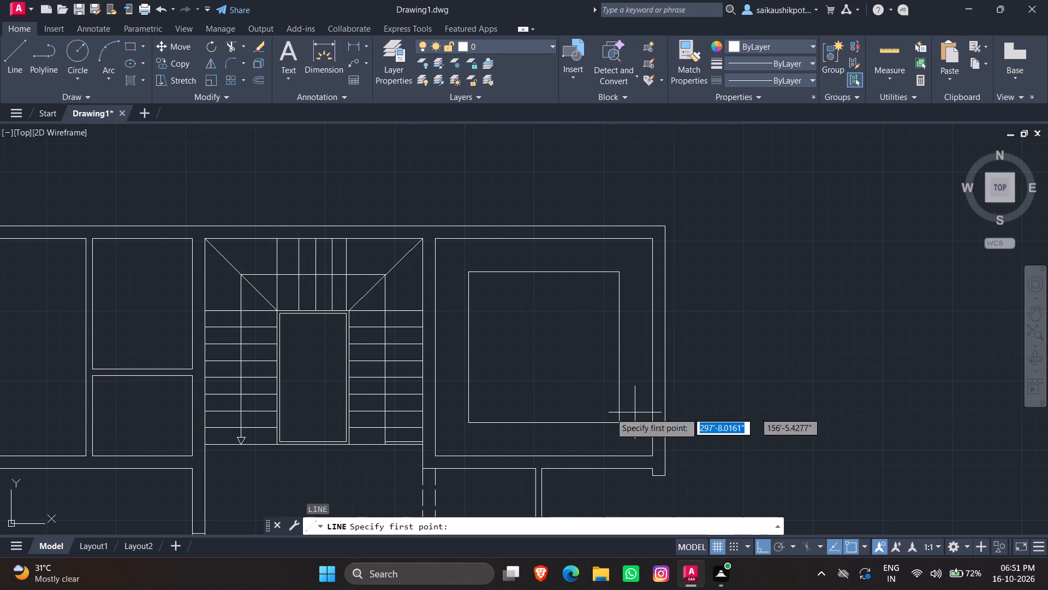
pyautogui.click(546, 420)
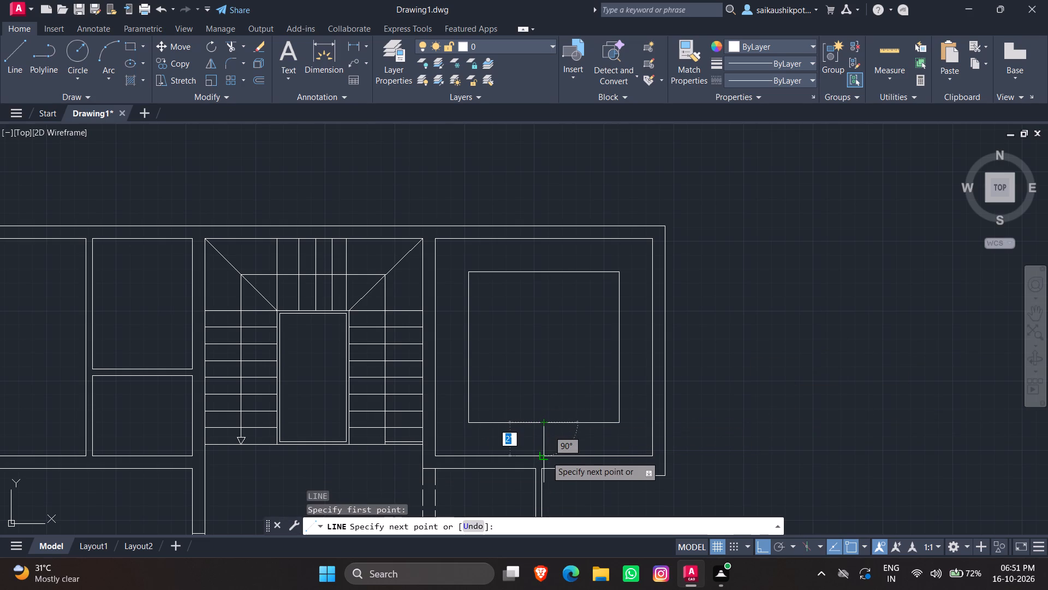
pyautogui.click(545, 456)
pyautogui.press('Escape')
pyautogui.press('Escape')
pyautogui.press('Escape')
pyautogui.press('Escape')
pyautogui.press('Escape')
# Offset the short vertical line 2' to the left.
pyautogui.press('o')
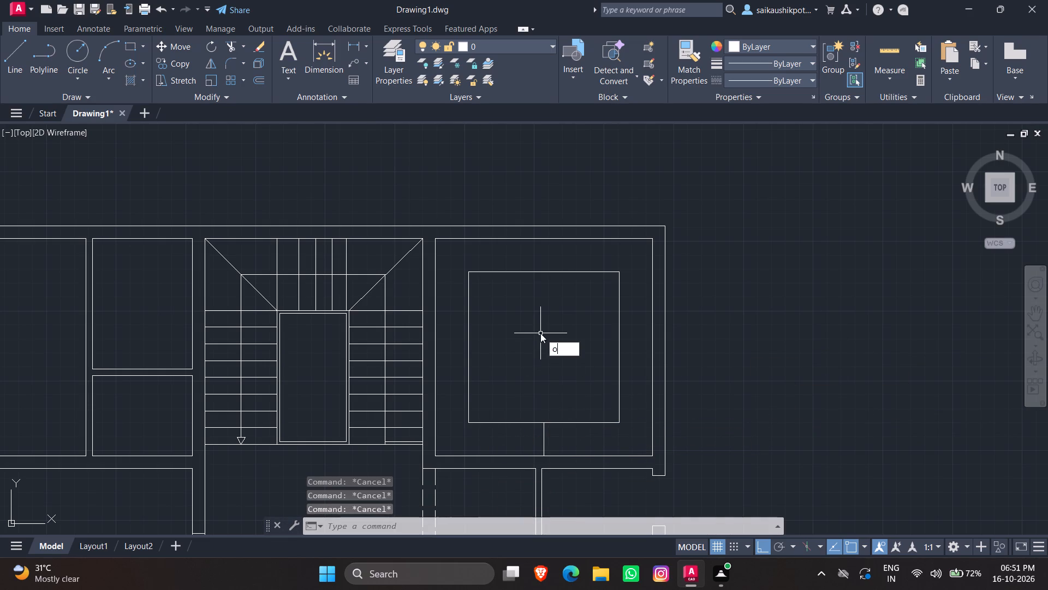
pyautogui.press('Return')
pyautogui.write("2'")
pyautogui.press('Return')
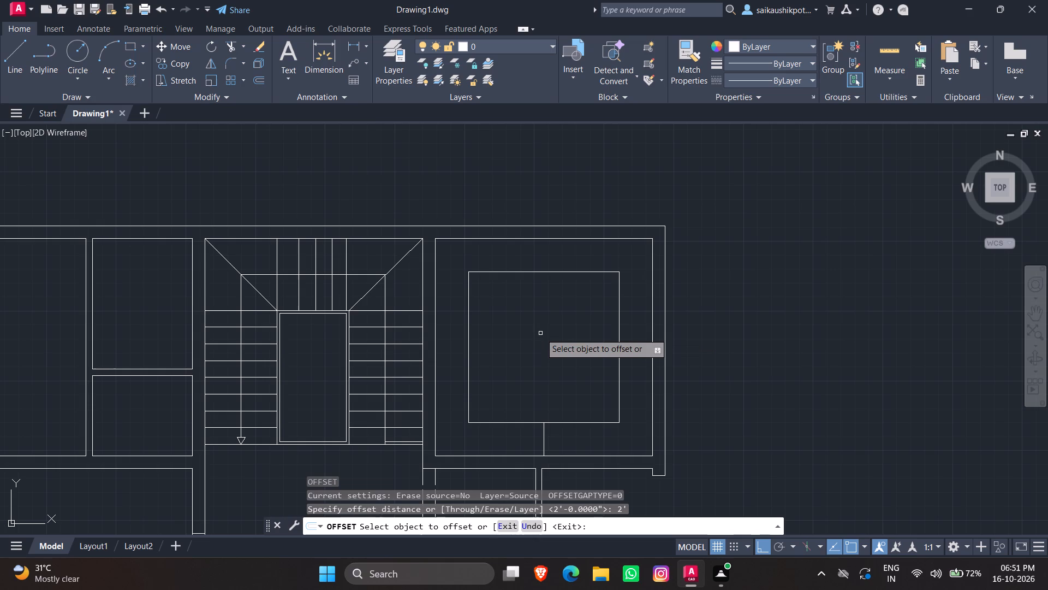
pyautogui.click(544, 439)
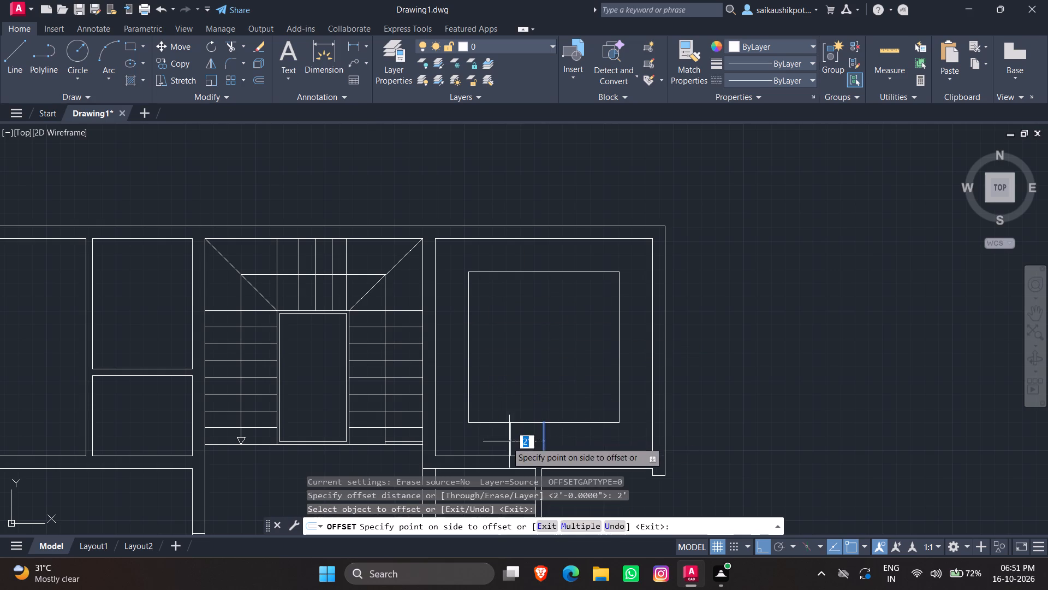
pyautogui.click(489, 447)
pyautogui.click(511, 439)
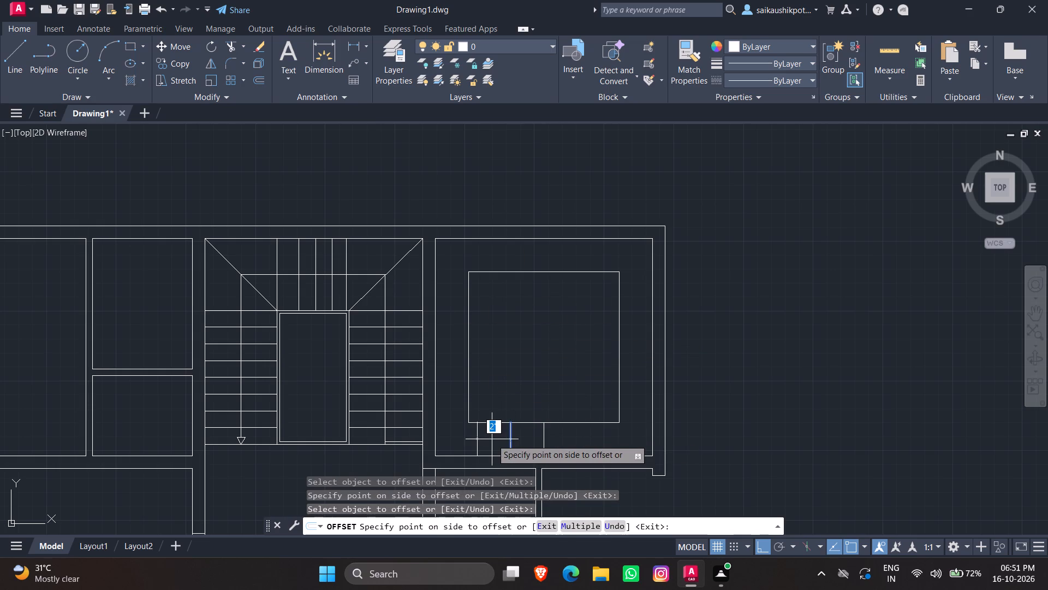
pyautogui.press('Escape')
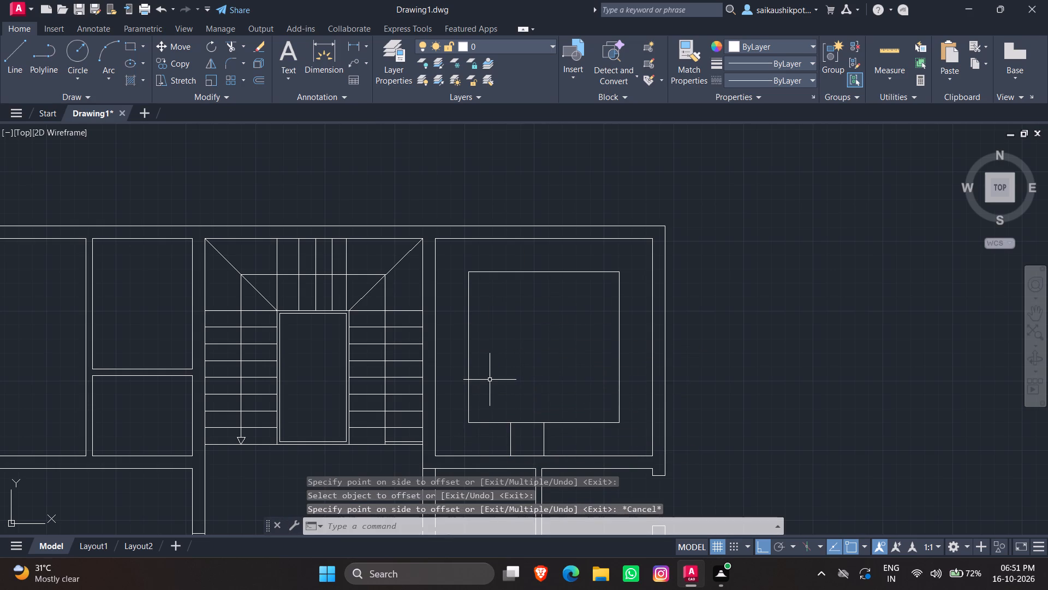
# Draw a horizontal line from the midpoint of the inner rectangle's left edge to the room's left wall.
pyautogui.press('l')
pyautogui.press('Return')
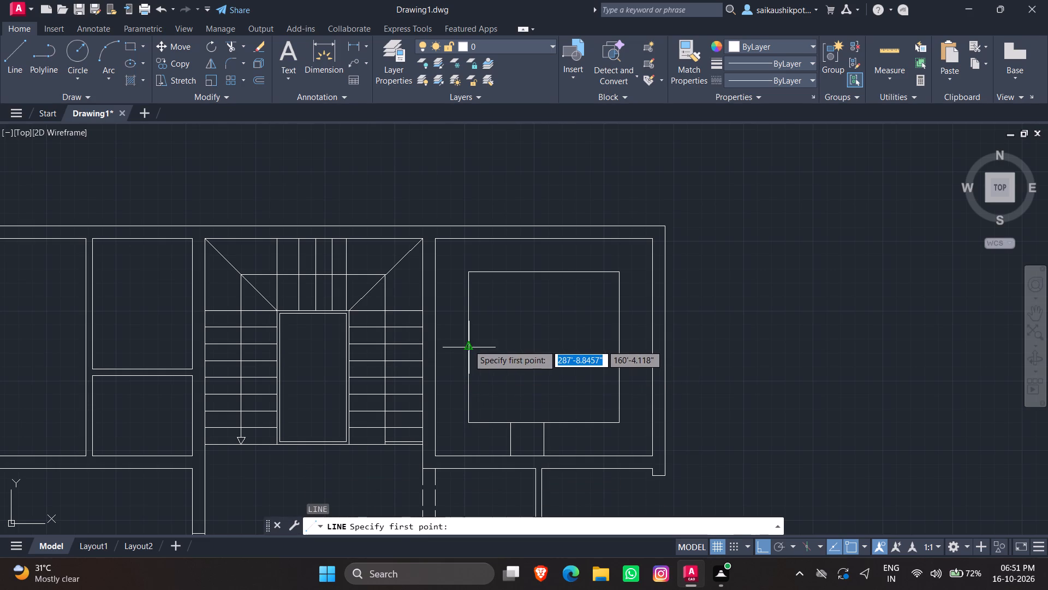
pyautogui.click(468, 345)
pyautogui.click(433, 354)
pyautogui.press('Escape')
pyautogui.press('Escape')
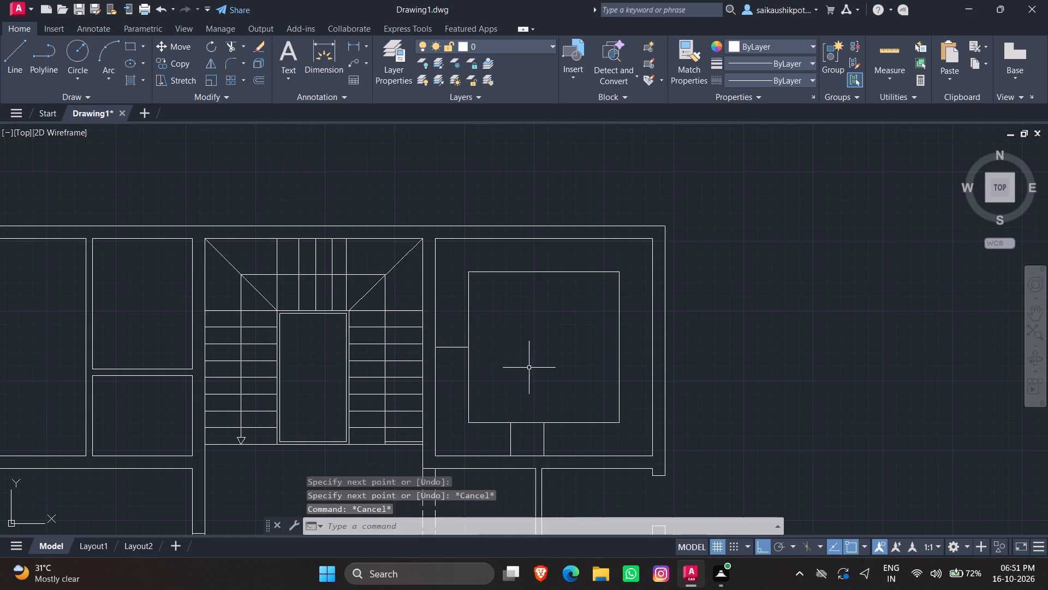
pyautogui.press('Escape')
pyautogui.press('Escape')
pyautogui.press('Escape')
# Offset the short horizontal line 3' downward.
pyautogui.press('o')
pyautogui.press('Return')
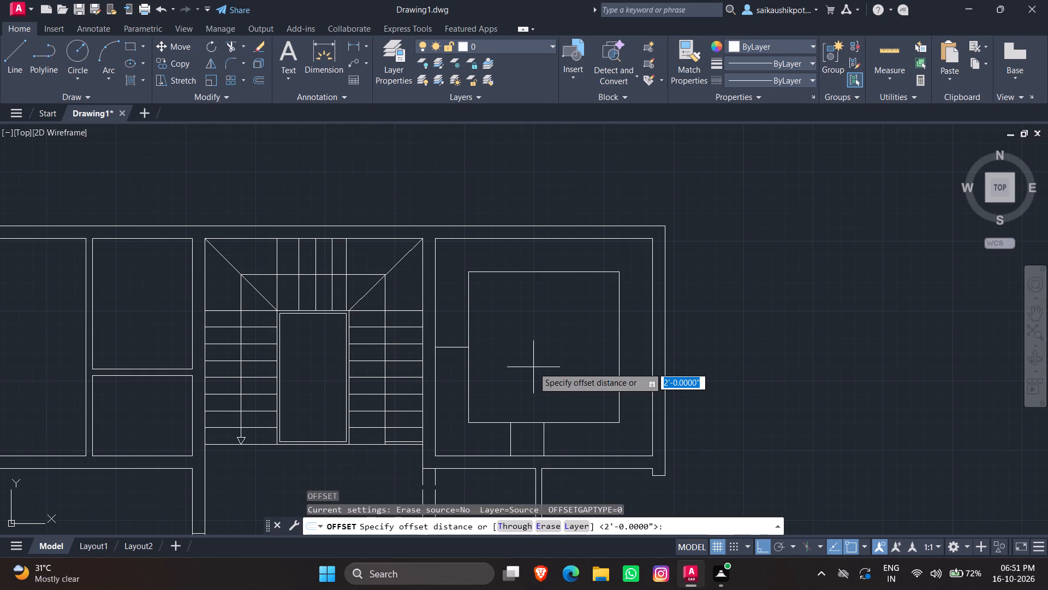
pyautogui.press('2')
pyautogui.press("'")
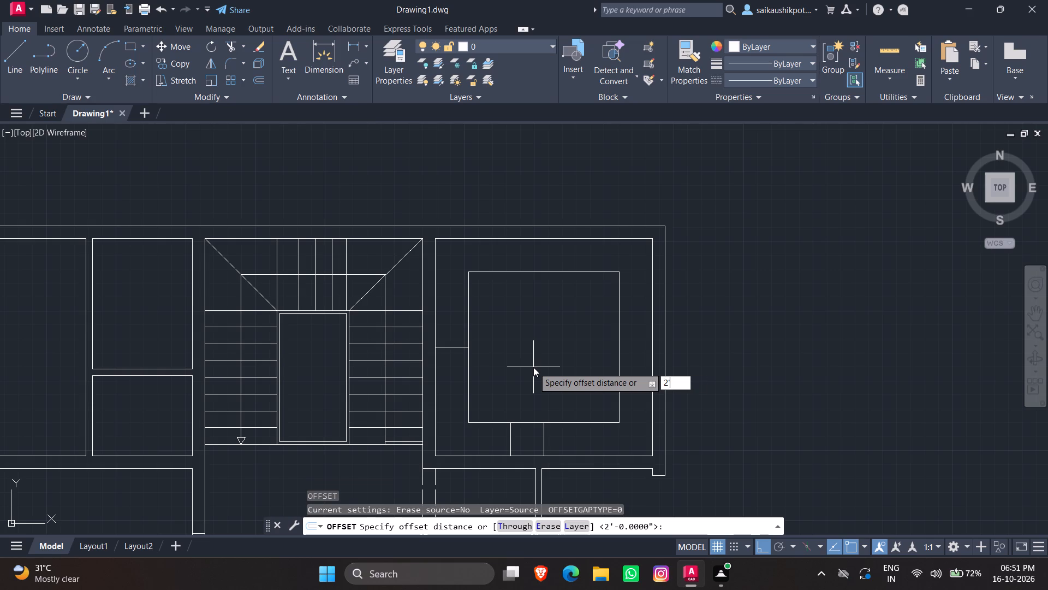
pyautogui.press('BackSpace')
pyautogui.write("3'")
pyautogui.press('Return')
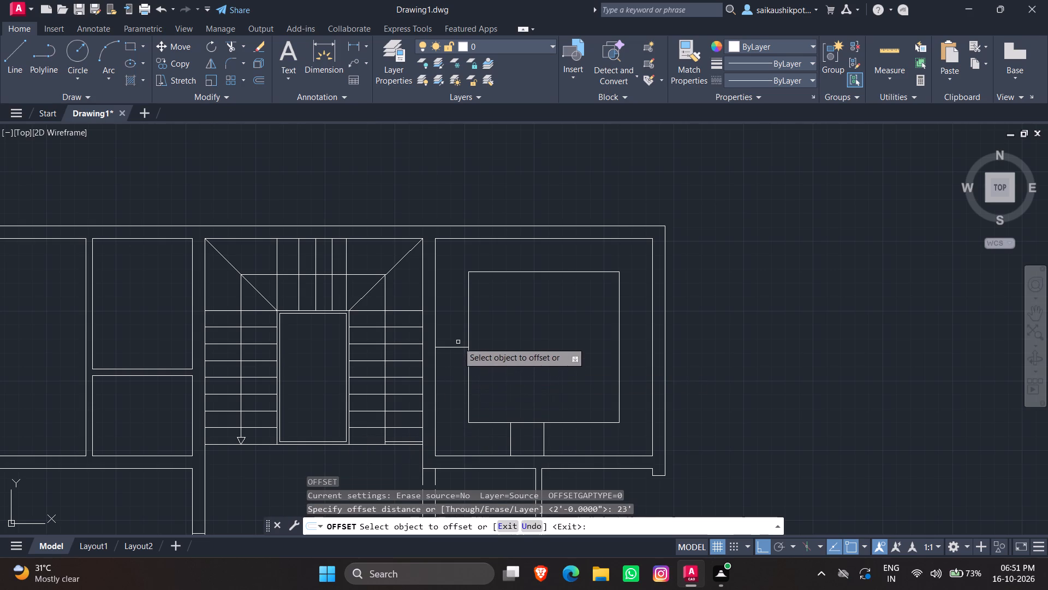
pyautogui.moveTo(454, 347); pyautogui.dragTo(454, 356)
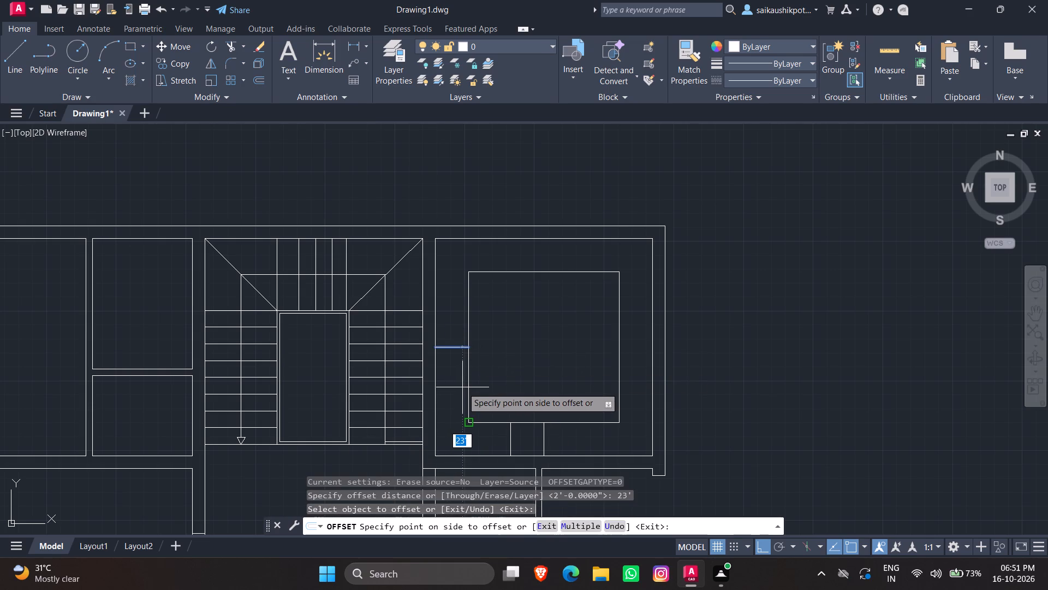
pyautogui.write("3'")
pyautogui.press('Return')
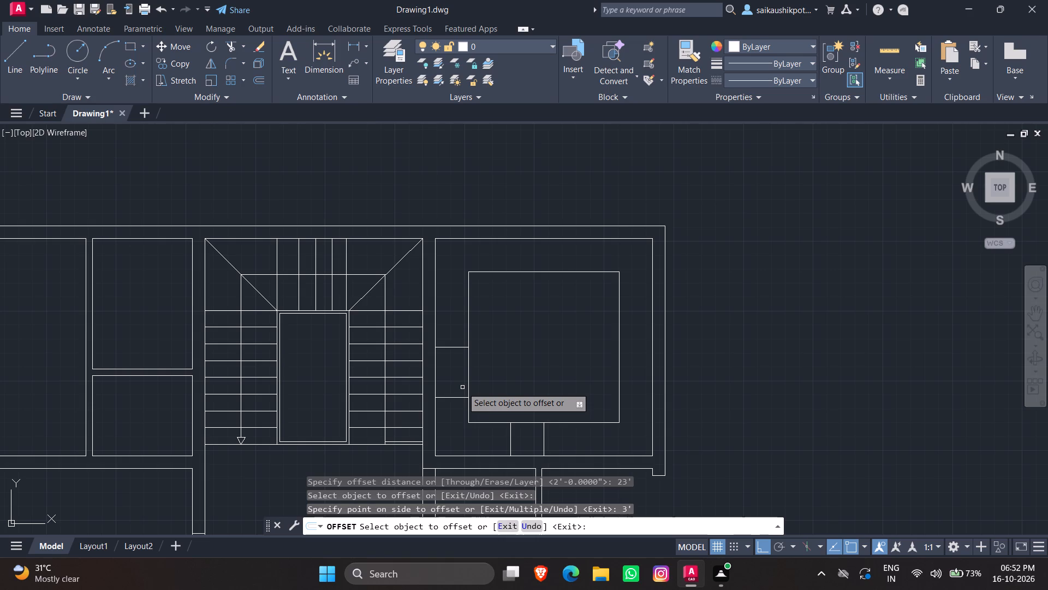
pyautogui.write('tr')
pyautogui.press('Return')
pyautogui.press('Return')
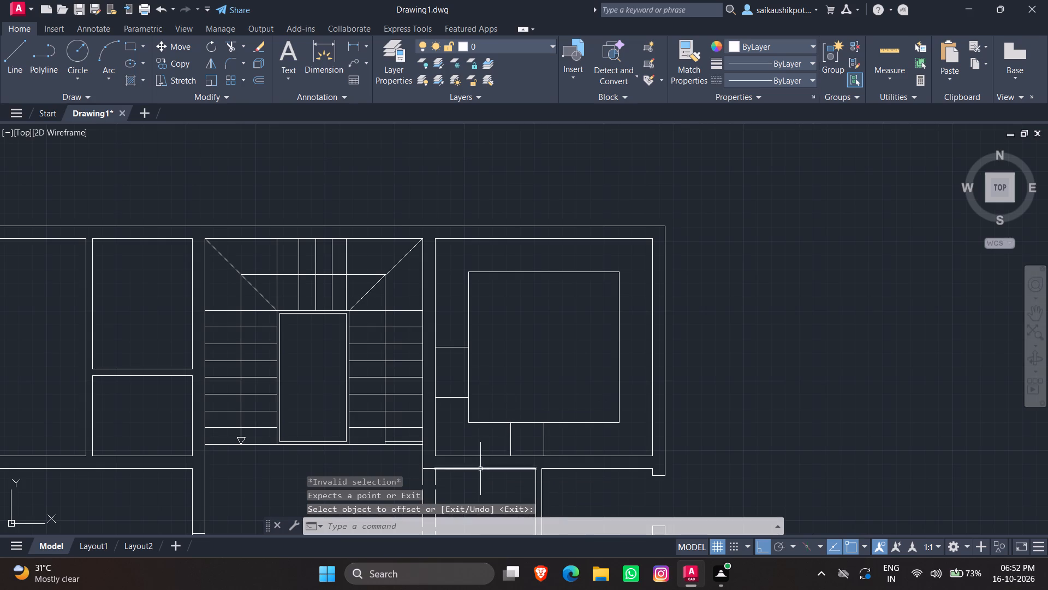
# Trim the inner rectangle's bottom-left corner between the lower horizontal connecting line and the left vertical connecting line.
pyautogui.scroll(2, 479, 468)
pyautogui.scroll(3, 508, 368)
pyautogui.scroll(-3, 412, 332)
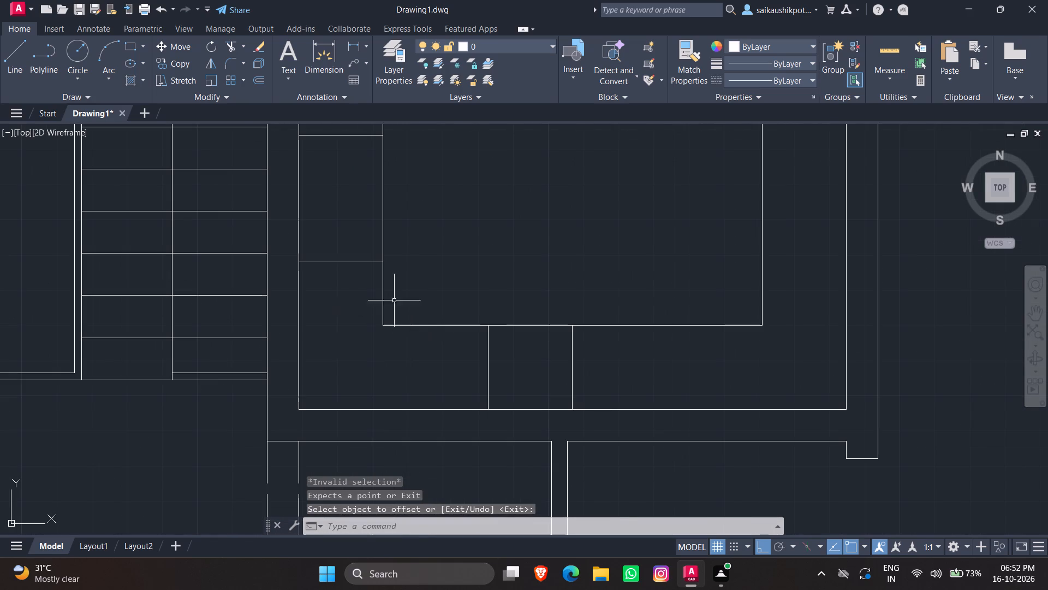
pyautogui.press('Escape')
pyautogui.press('Escape')
pyautogui.write('tr')
pyautogui.press('Return')
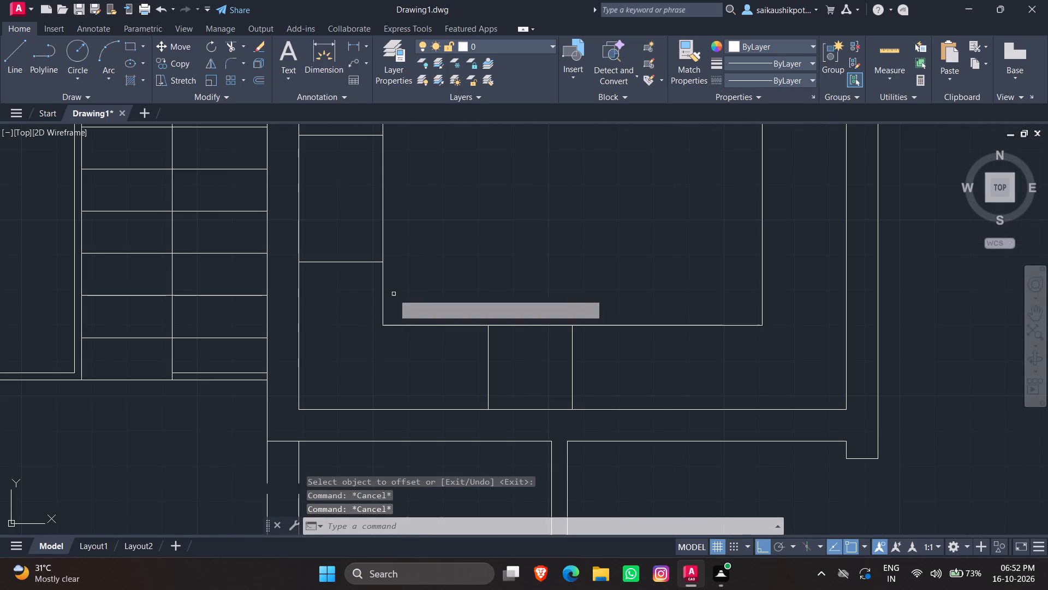
pyautogui.press('Return')
pyautogui.moveTo(404, 300); pyautogui.dragTo(385, 310)
pyautogui.click(360, 312)
pyautogui.click(437, 285)
pyautogui.click(422, 319)
pyautogui.click(415, 354)
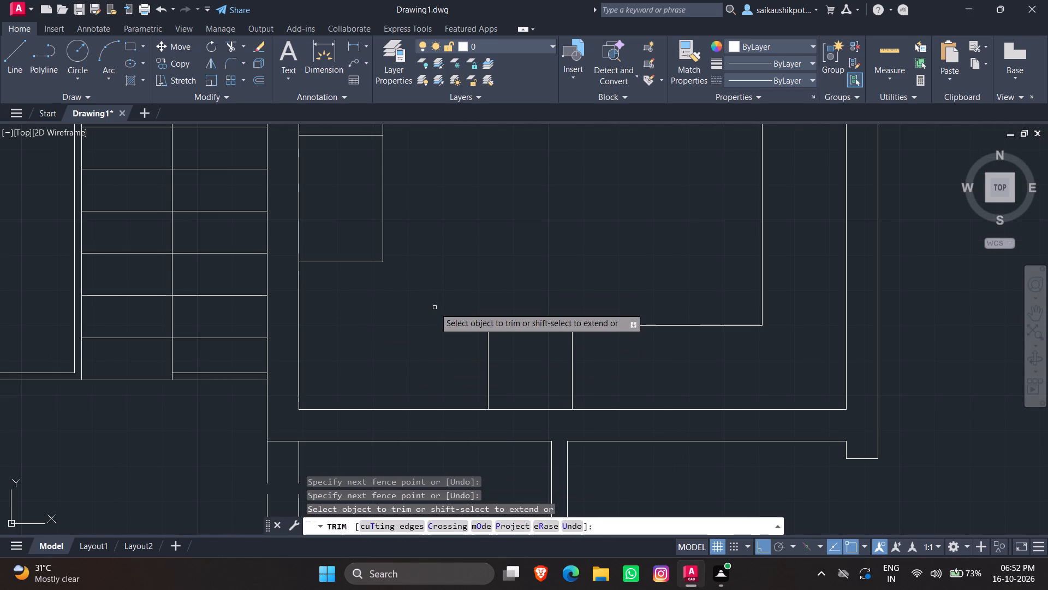
# Remove the two original midpoint connecting lines, the right-hand vertical one and the upper horizontal one, with Trim.
pyautogui.click(576, 351)
pyautogui.click(564, 353)
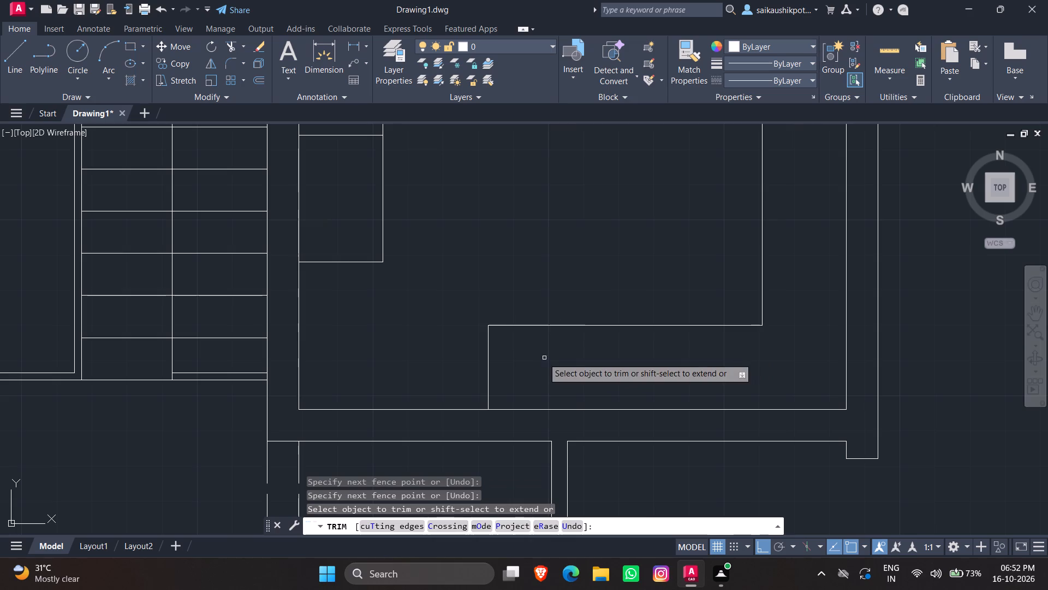
pyautogui.scroll(-3, 388, 300)
pyautogui.scroll(2, 376, 250)
pyautogui.click(376, 284)
pyautogui.click(376, 249)
pyautogui.press('Escape')
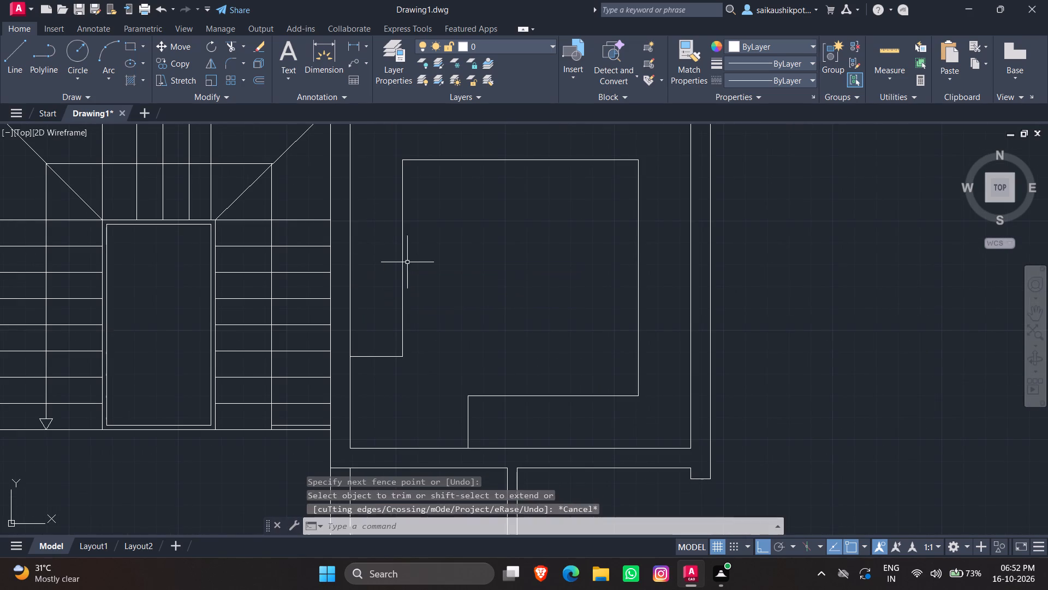
pyautogui.press('Escape')
pyautogui.scroll(-2, 511, 324)
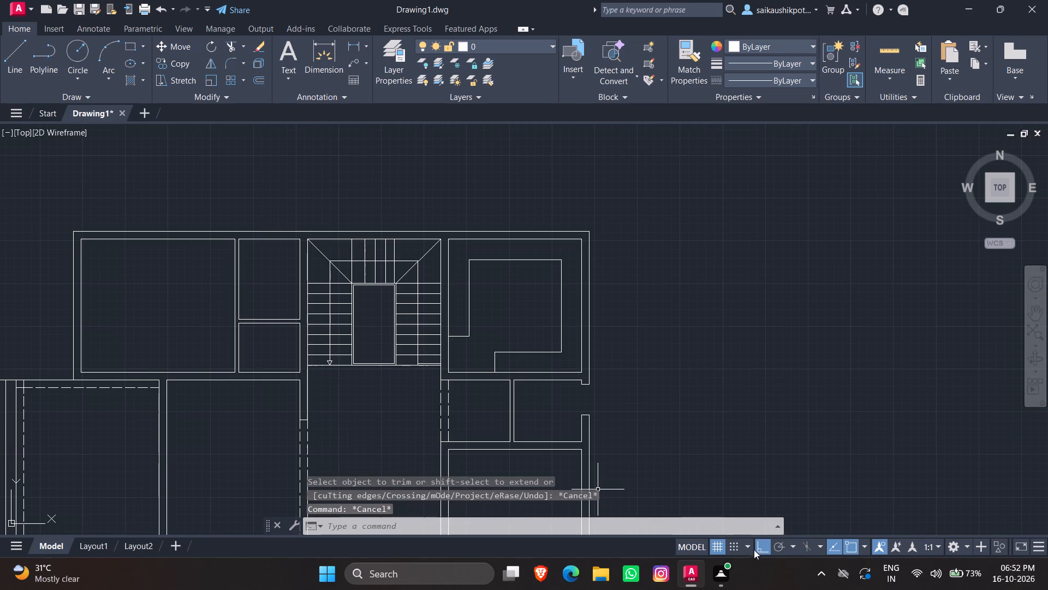
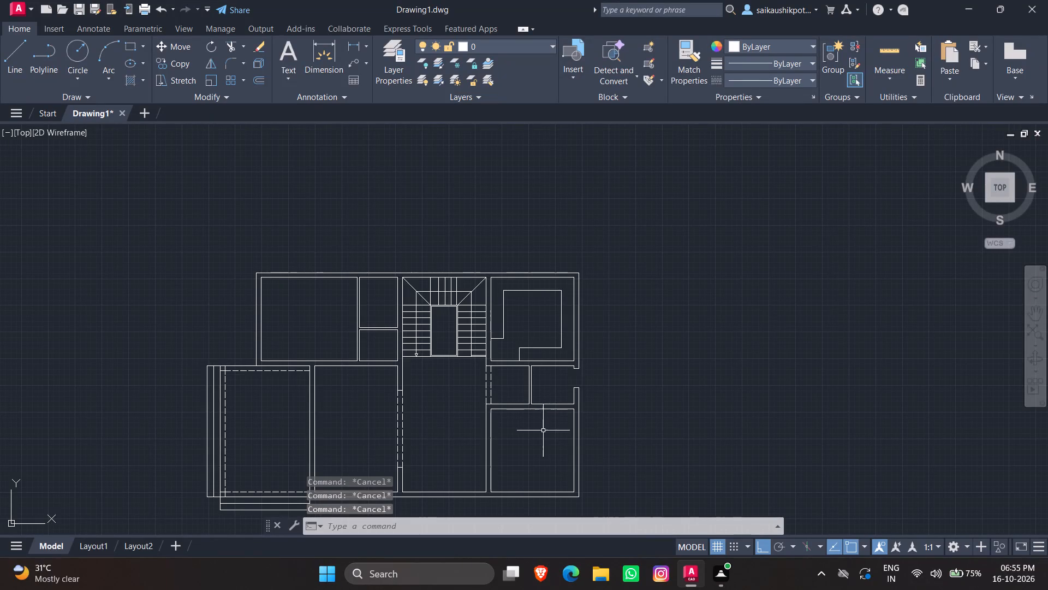
# Offset the bottom, right and left inner wall lines of the bottom-right room 2' into the room.
pyautogui.scroll(3, 562, 453)
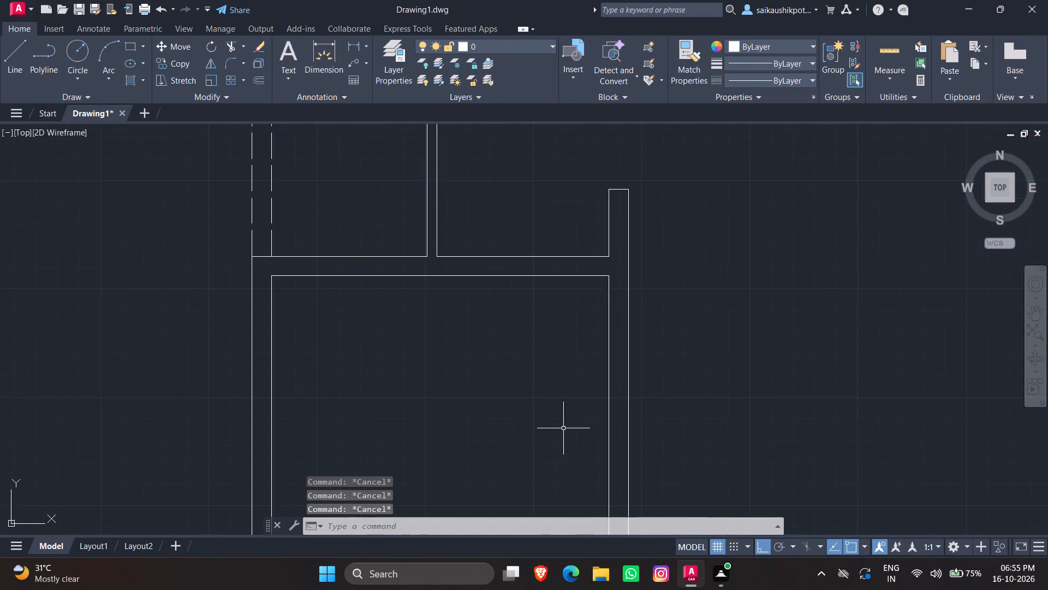
pyautogui.scroll(-3, 609, 377)
pyautogui.press('Escape')
pyautogui.press('Escape')
pyautogui.scroll(1, 568, 426)
pyautogui.press('Escape')
pyautogui.press('Escape')
pyautogui.press('o')
pyautogui.press('Return')
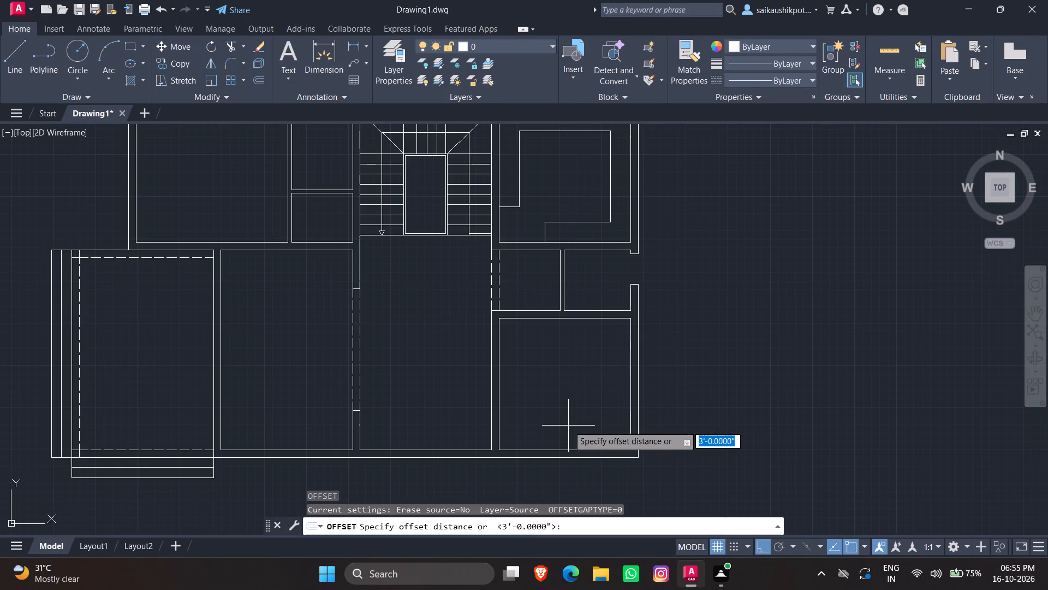
pyautogui.write("2'")
pyautogui.press('Return')
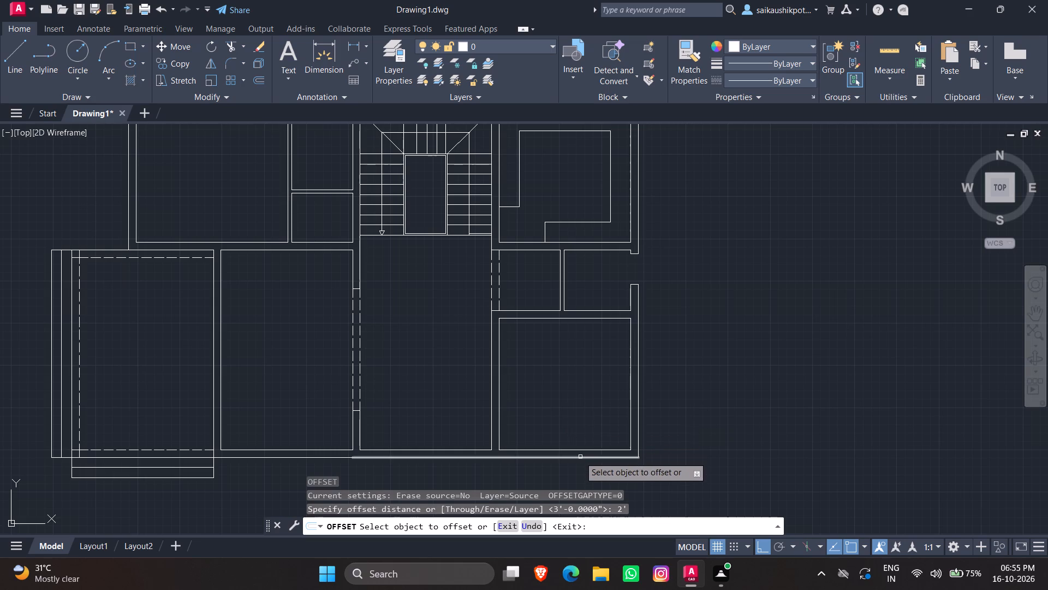
pyautogui.click(568, 450)
pyautogui.click(586, 414)
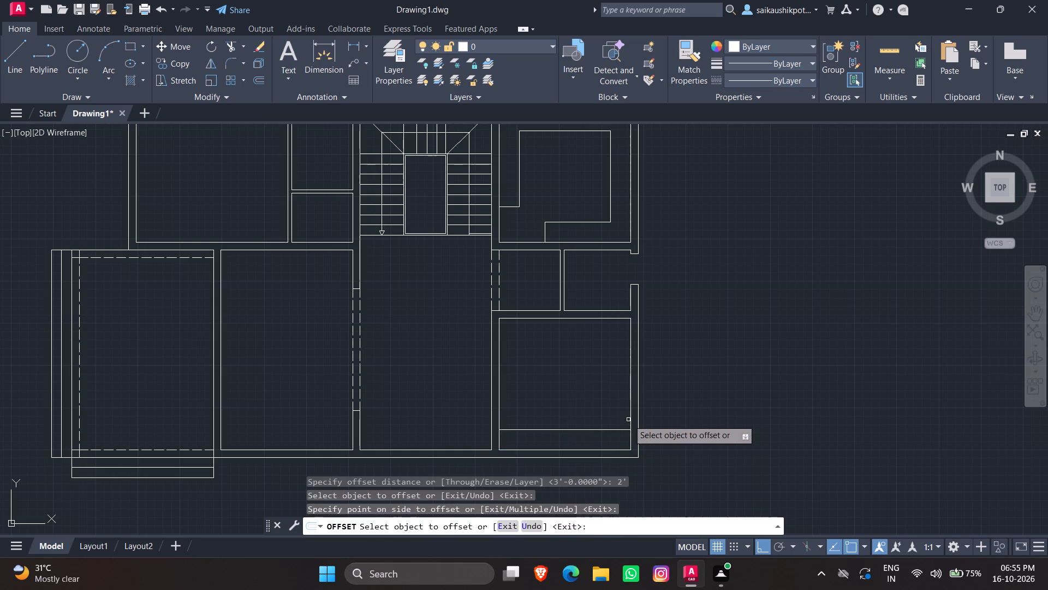
pyautogui.click(630, 421)
pyautogui.click(610, 418)
pyautogui.click(499, 409)
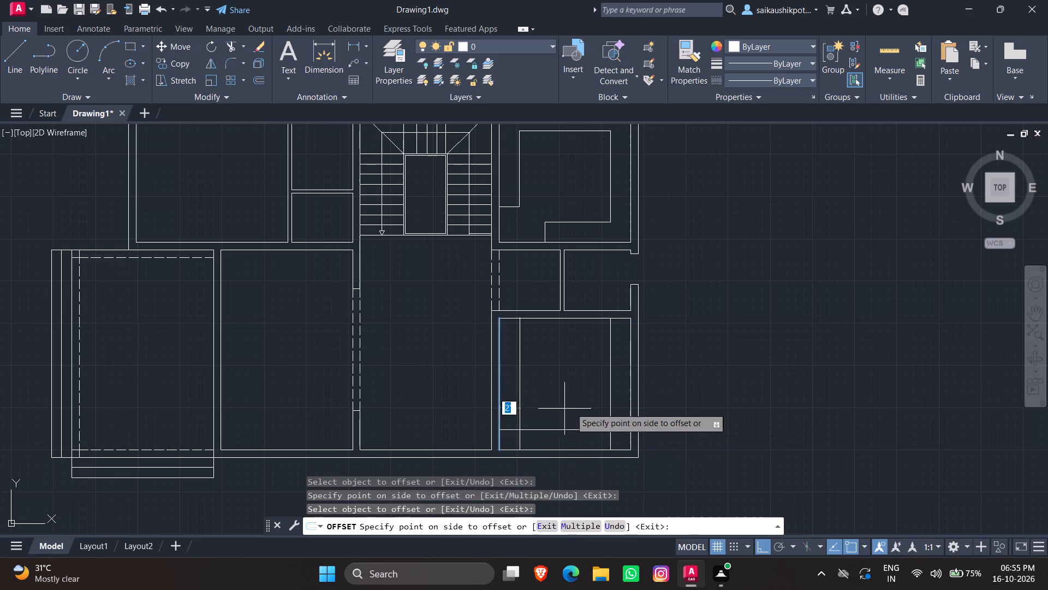
pyautogui.click(571, 404)
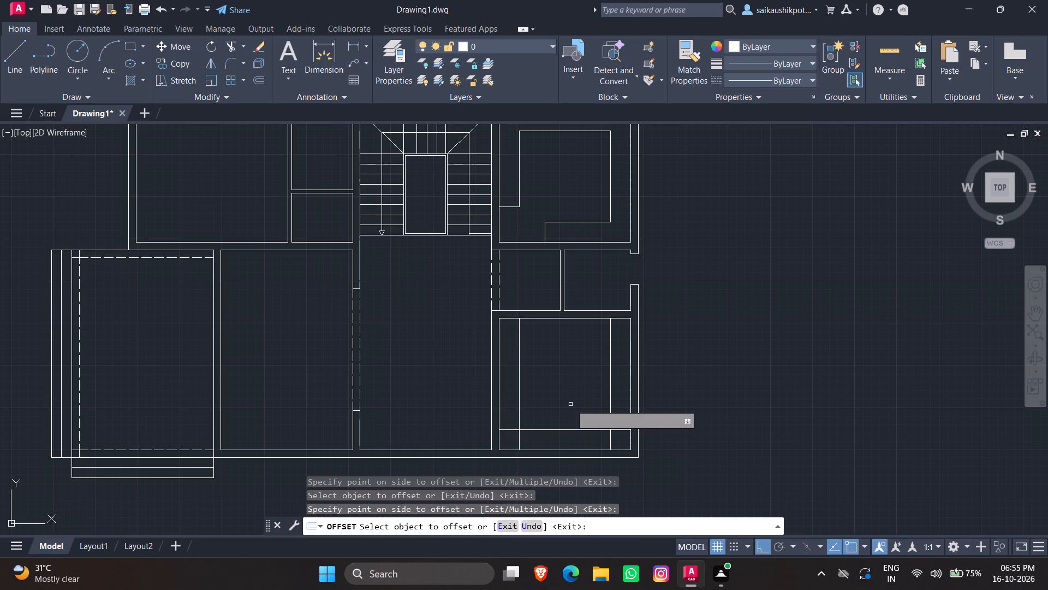
pyautogui.press('Escape')
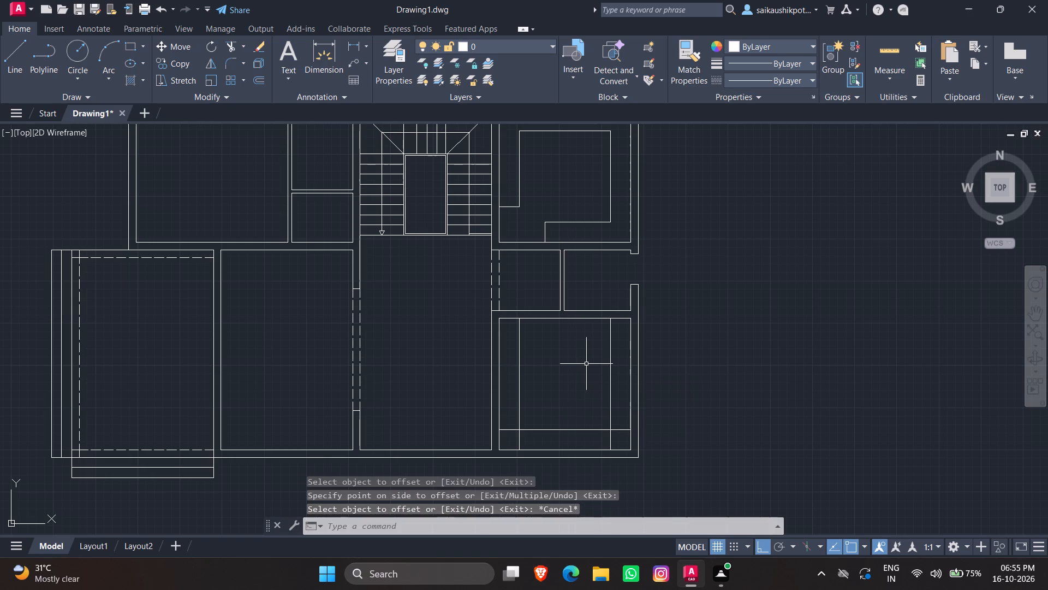
pyautogui.press('Escape')
pyautogui.press('Escape')
pyautogui.press('Escape')
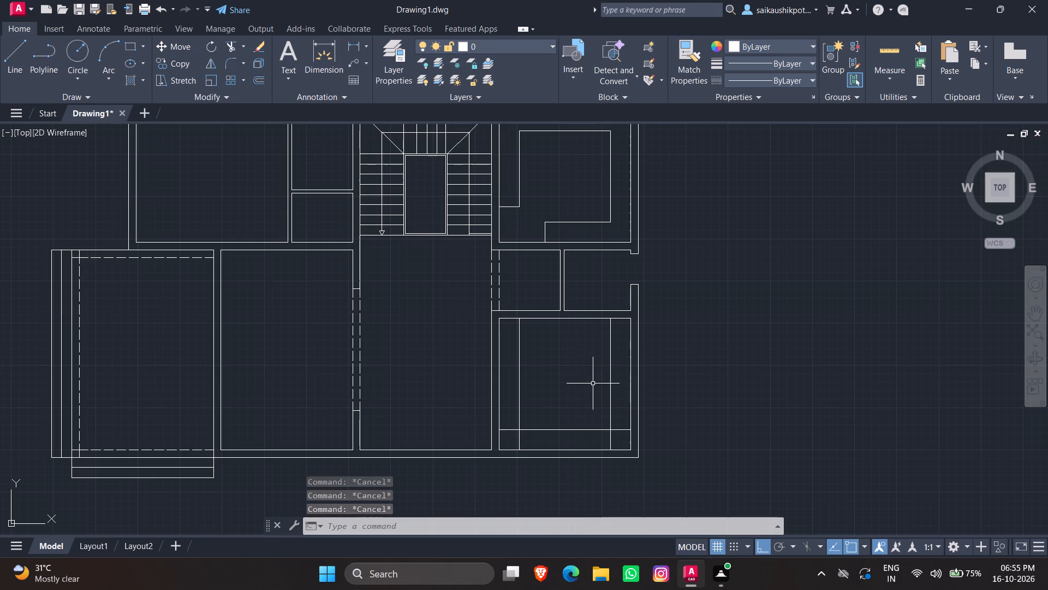
# Offset the top inner wall line of the bottom-right room 3' downward into the room.
pyautogui.press('o')
pyautogui.press('Return')
pyautogui.write("3'")
pyautogui.press('Return')
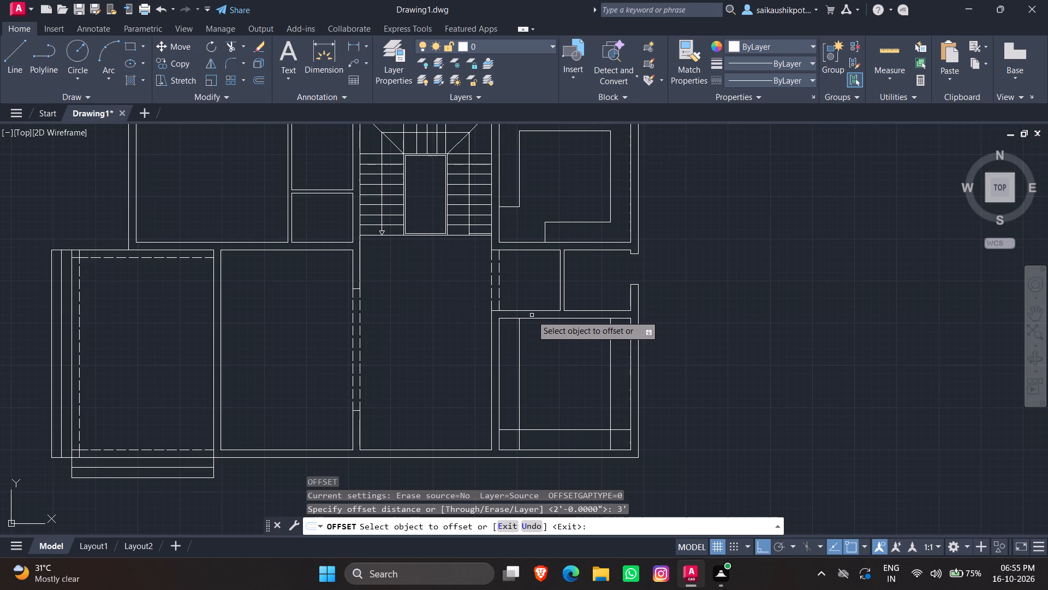
pyautogui.click(528, 320)
pyautogui.click(543, 380)
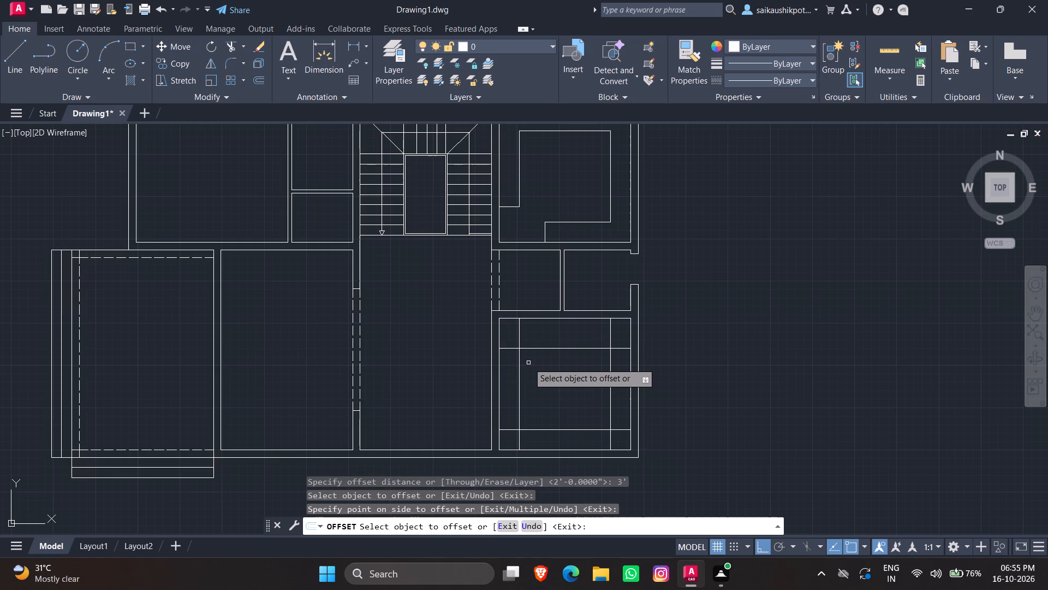
pyautogui.press('Escape')
pyautogui.press('Escape')
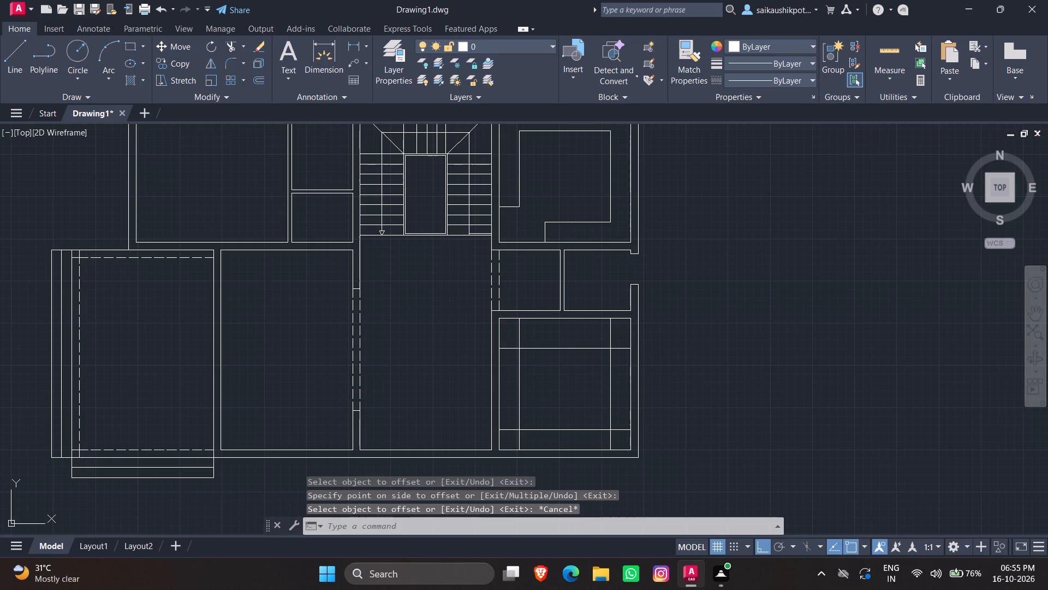
# Trim the 3' offset line to its short left segment and the left vertical line above it in the bottom-right room.
pyautogui.press('t')
pyautogui.press('r')
pyautogui.press('Return')
pyautogui.press('Return')
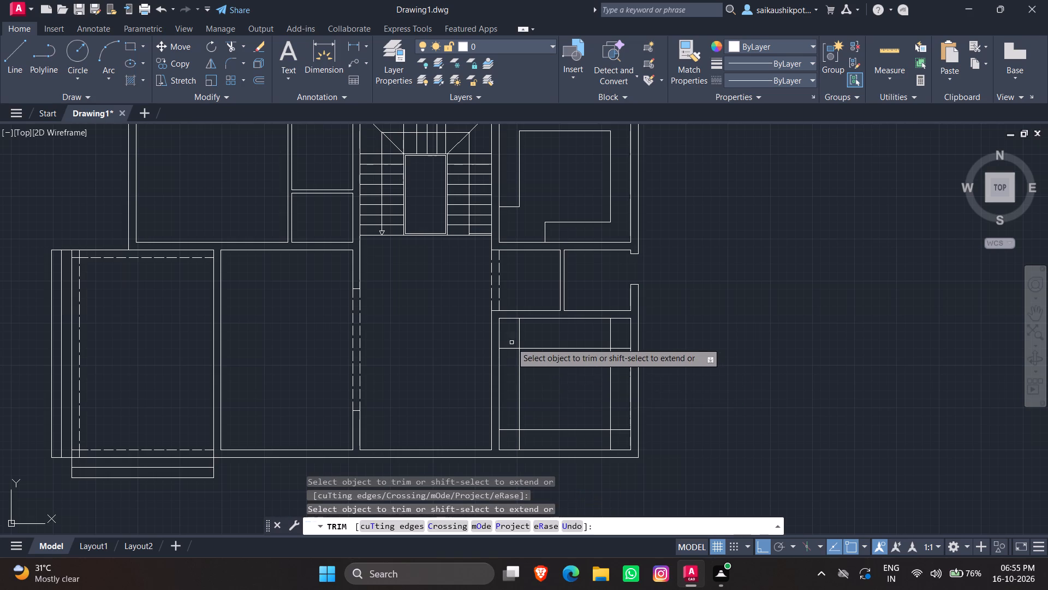
pyautogui.scroll(2, 511, 343)
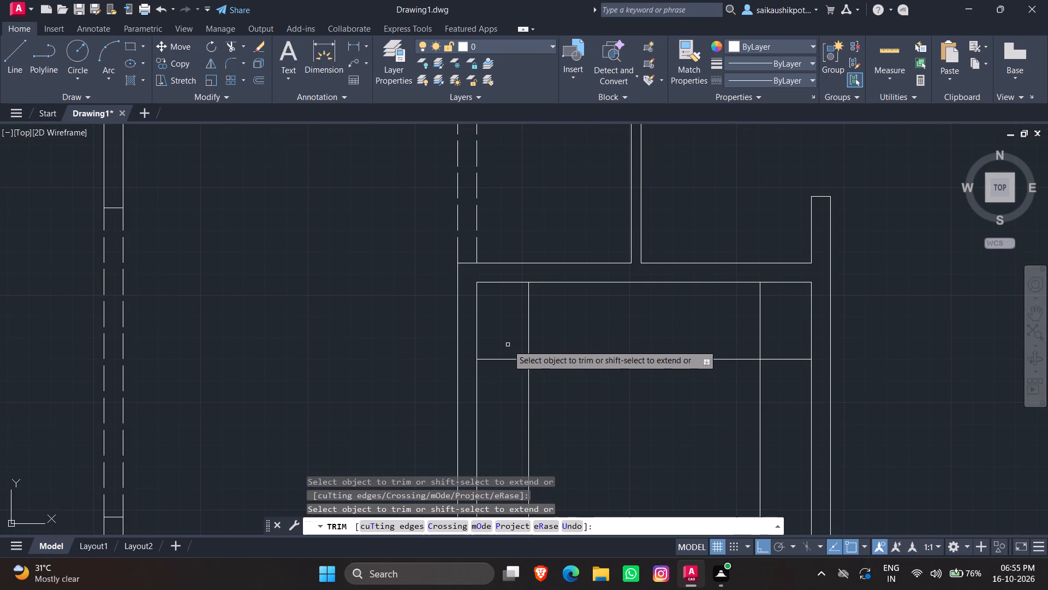
pyautogui.moveTo(508, 335); pyautogui.dragTo(567, 329)
pyautogui.moveTo(560, 345); pyautogui.dragTo(556, 397)
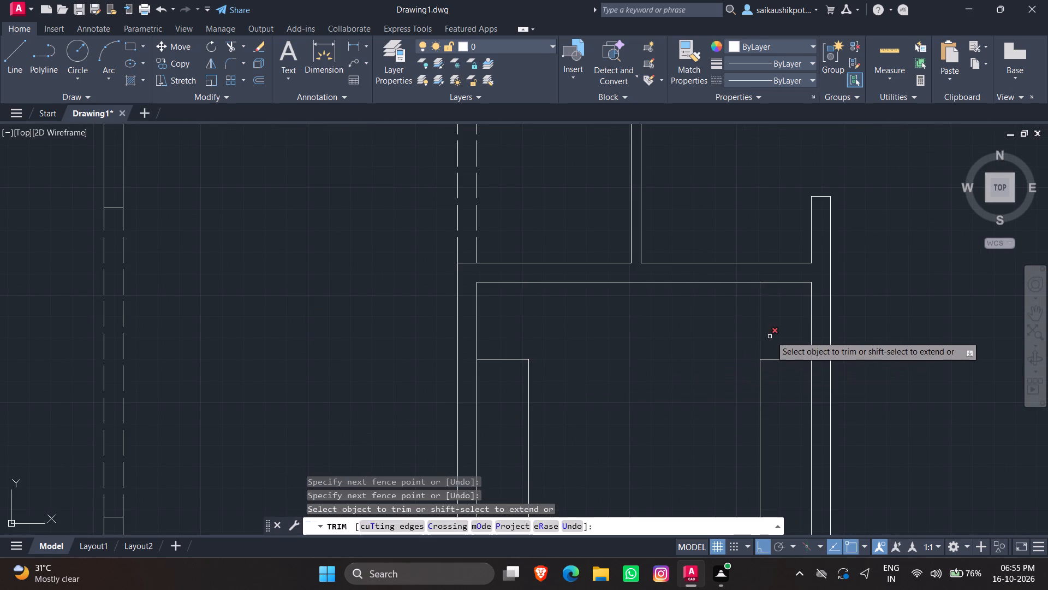
pyautogui.moveTo(774, 339); pyautogui.dragTo(779, 382)
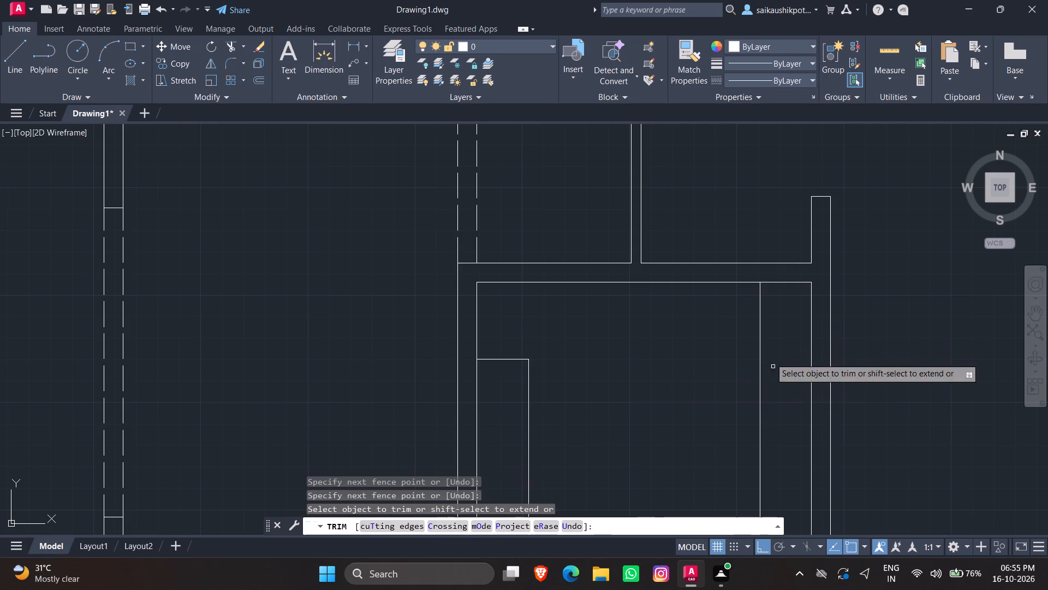
# Trim the overlapping line ends at the two bottom corners of the bottom-right room's counter outline.
pyautogui.scroll(-3, 712, 328)
pyautogui.scroll(3, 657, 410)
pyautogui.moveTo(671, 332); pyautogui.dragTo(689, 357)
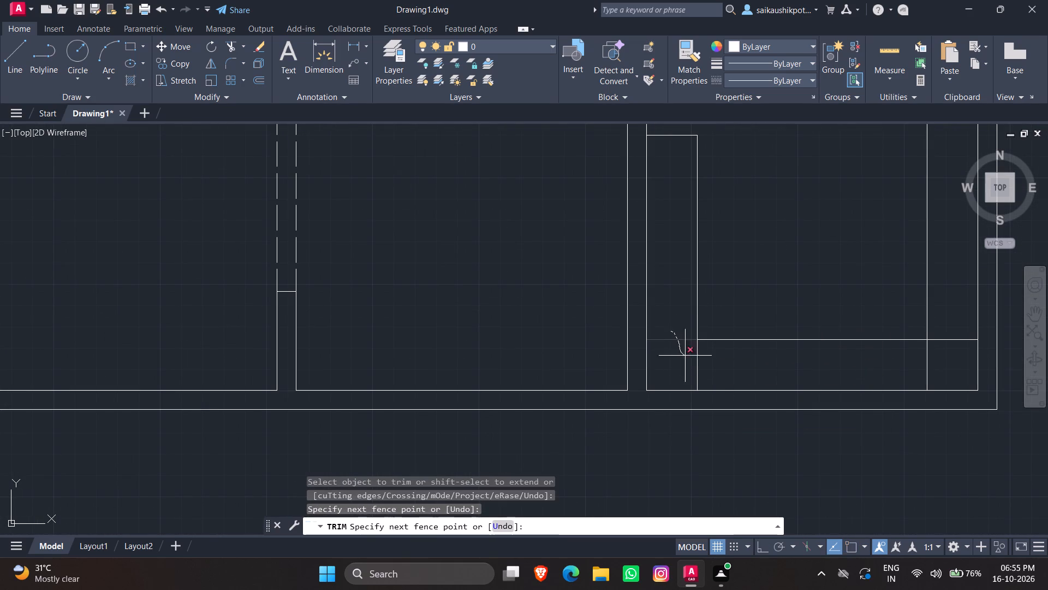
pyautogui.moveTo(689, 357); pyautogui.dragTo(724, 361)
pyautogui.moveTo(928, 363); pyautogui.dragTo(948, 336)
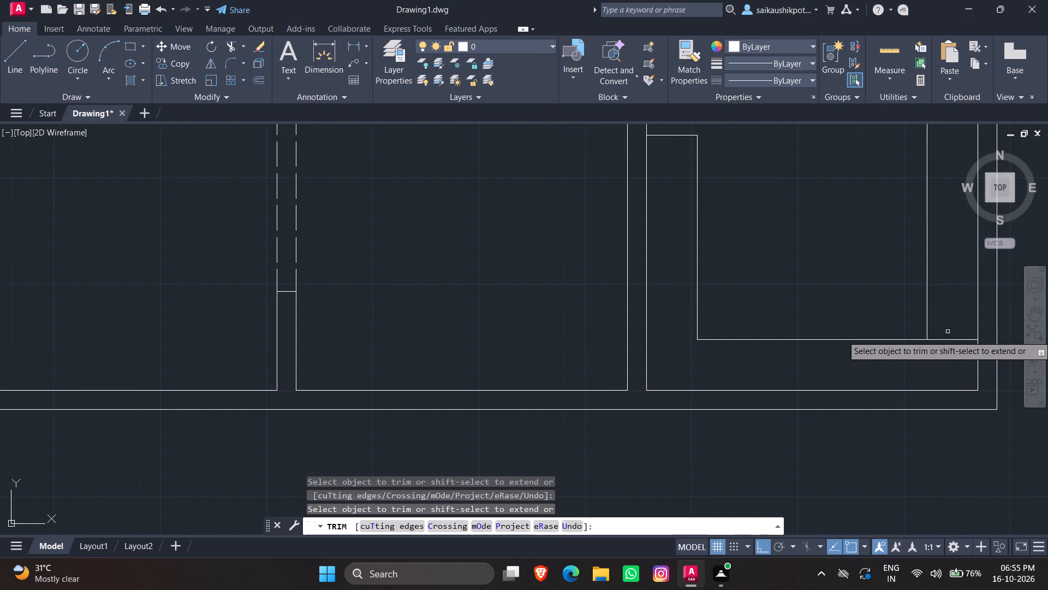
pyautogui.moveTo(948, 336); pyautogui.dragTo(947, 336)
pyautogui.moveTo(945, 328); pyautogui.dragTo(942, 357)
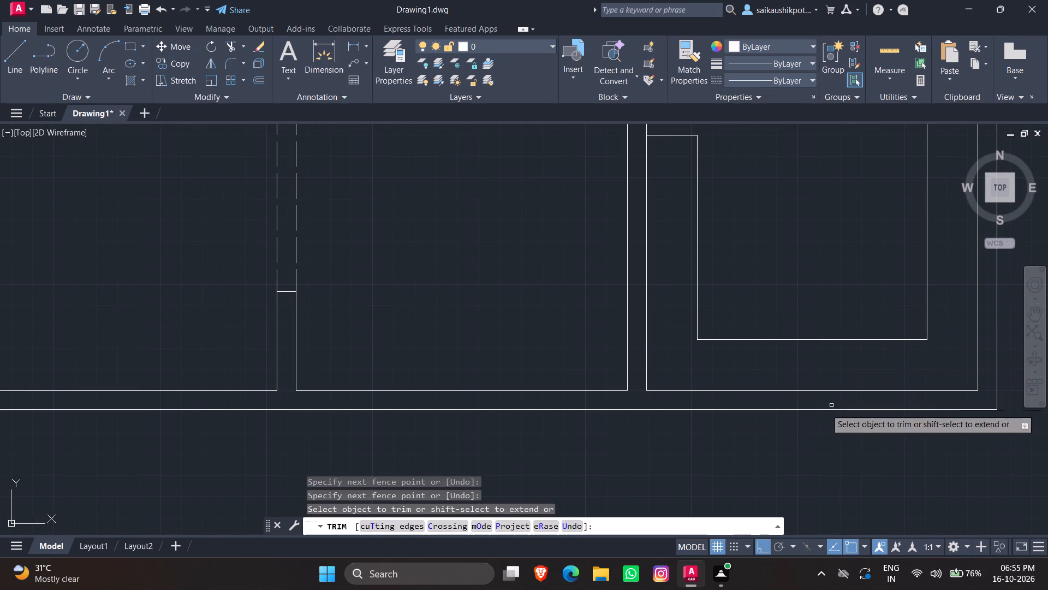
pyautogui.scroll(-2, 773, 440)
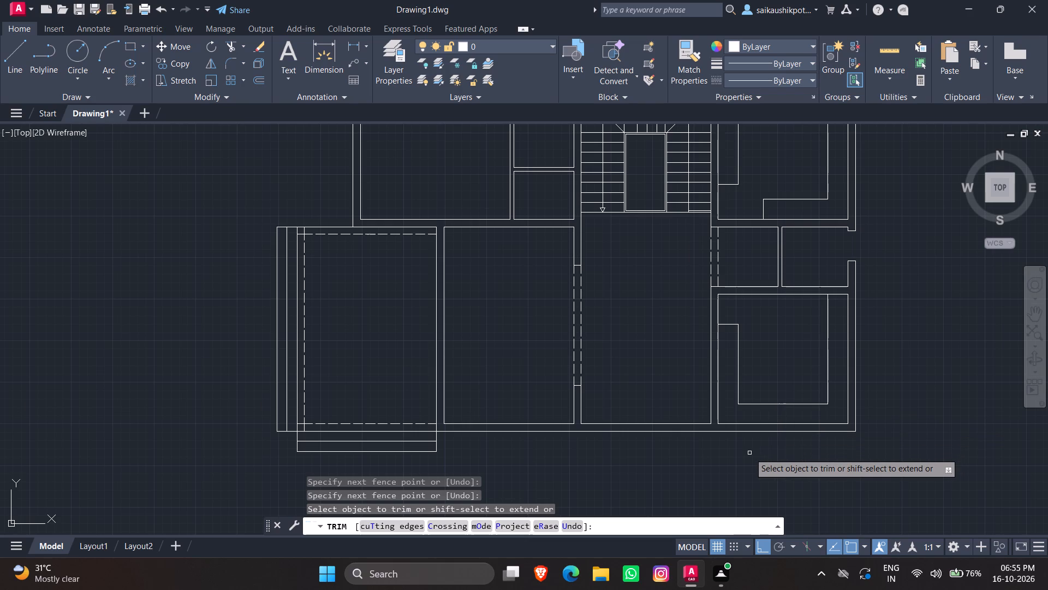
pyautogui.press('Escape')
pyautogui.press('Escape')
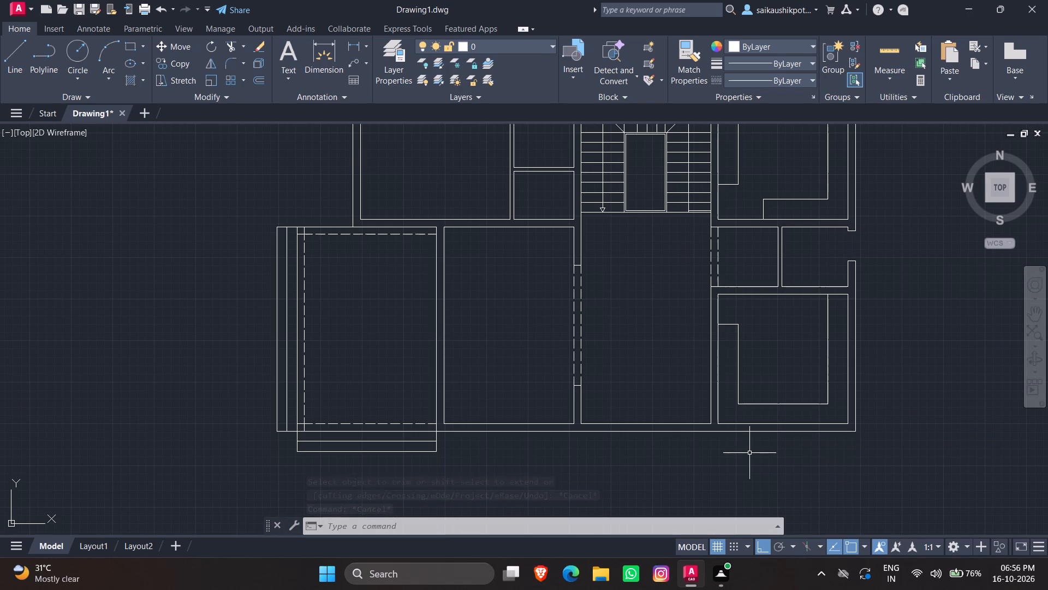
pyautogui.press('Escape')
pyautogui.press('Escape')
pyautogui.press('Escape')
pyautogui.press('Escape')
pyautogui.press('Escape')
# Offset the bottom inner wall line of the central room below the staircase 1' upward.
pyautogui.press('o')
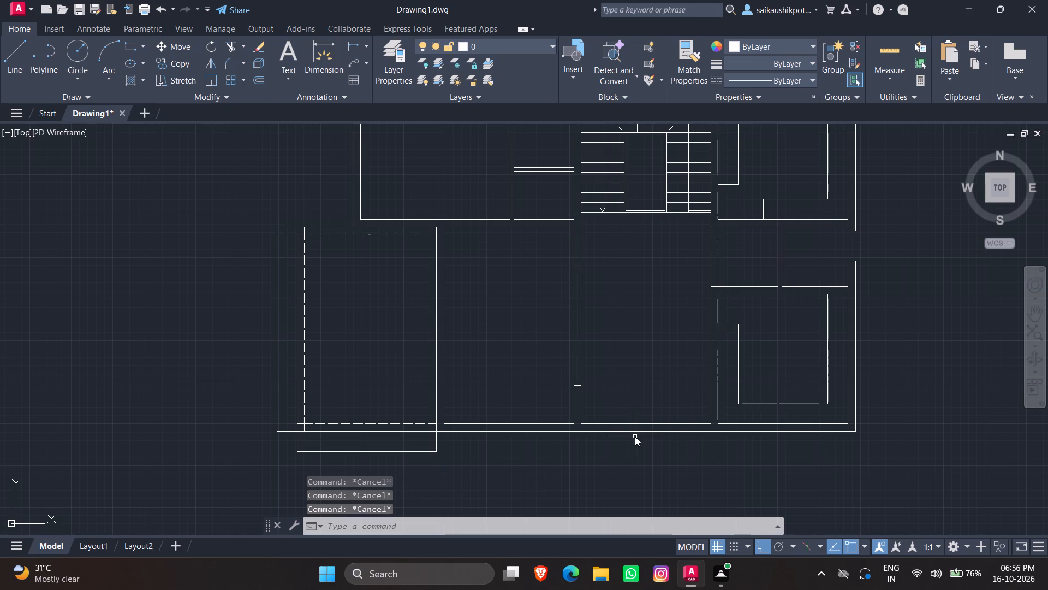
pyautogui.press('Return')
pyautogui.write("1'")
pyautogui.press('Return')
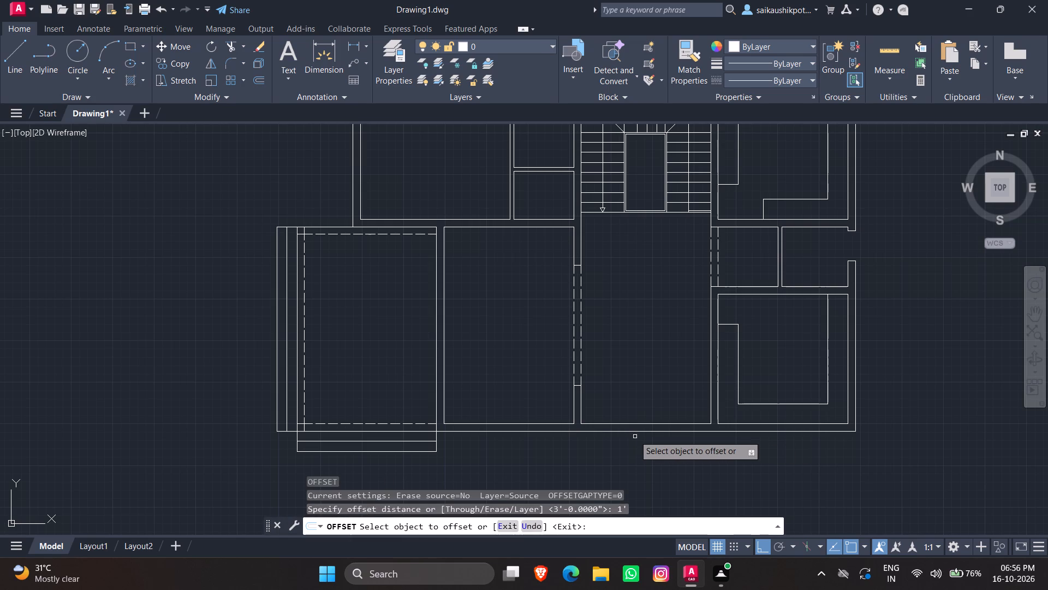
pyautogui.click(628, 422)
pyautogui.click(645, 387)
pyautogui.press('Escape')
pyautogui.press('Escape')
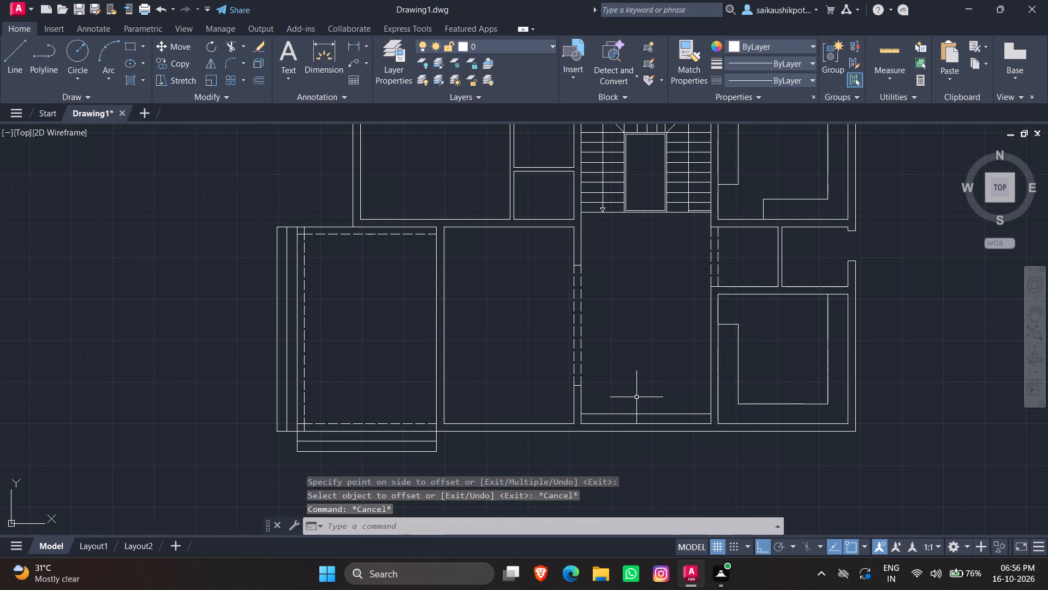
pyautogui.press('Escape')
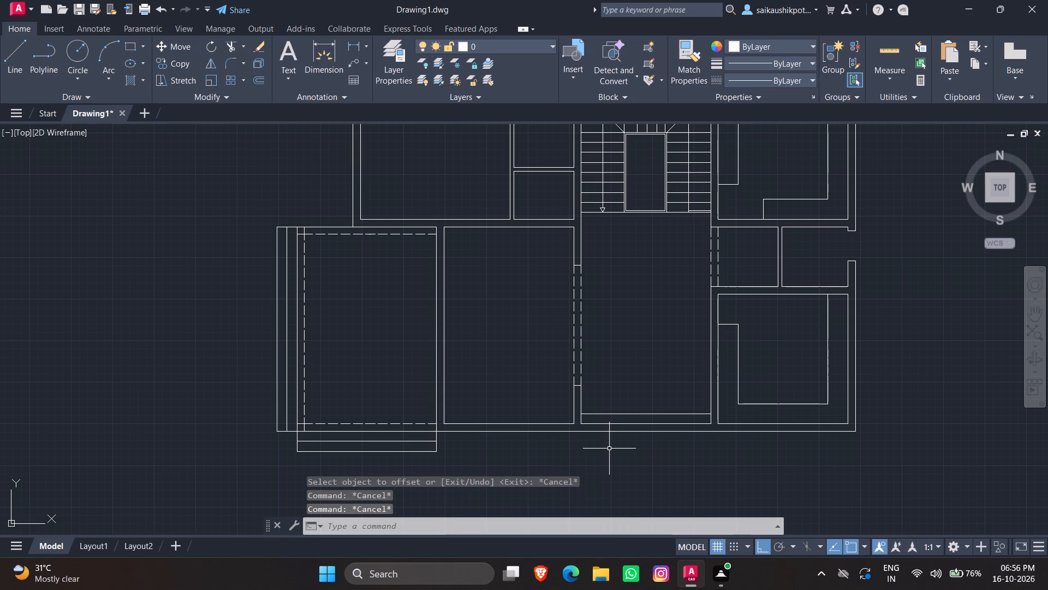
# Insert the bed block from the recent blocks, placing it above the floor plan's top-left room.
pyautogui.scroll(-1, 648, 442)
pyautogui.scroll(1, 644, 450)
pyautogui.scroll(-1, 644, 450)
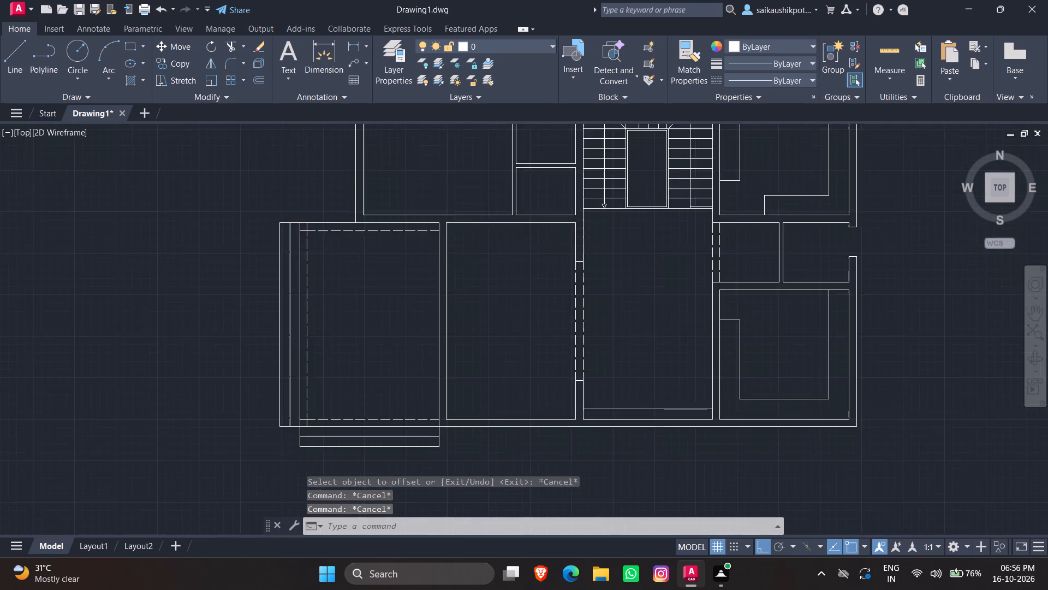
pyautogui.scroll(2, 577, 420)
pyautogui.scroll(-2, 670, 410)
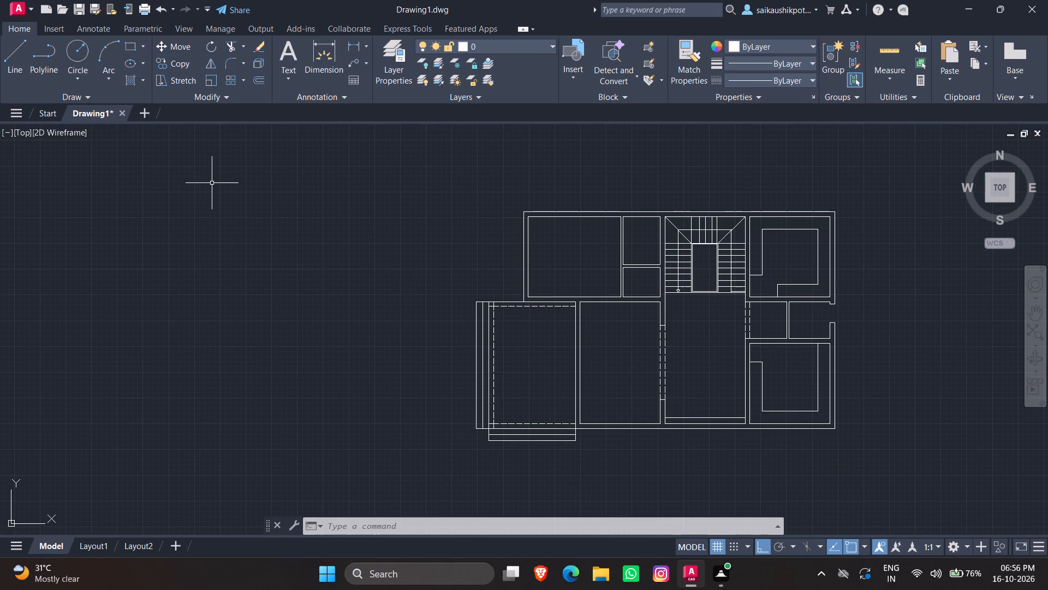
pyautogui.click(43, 31)
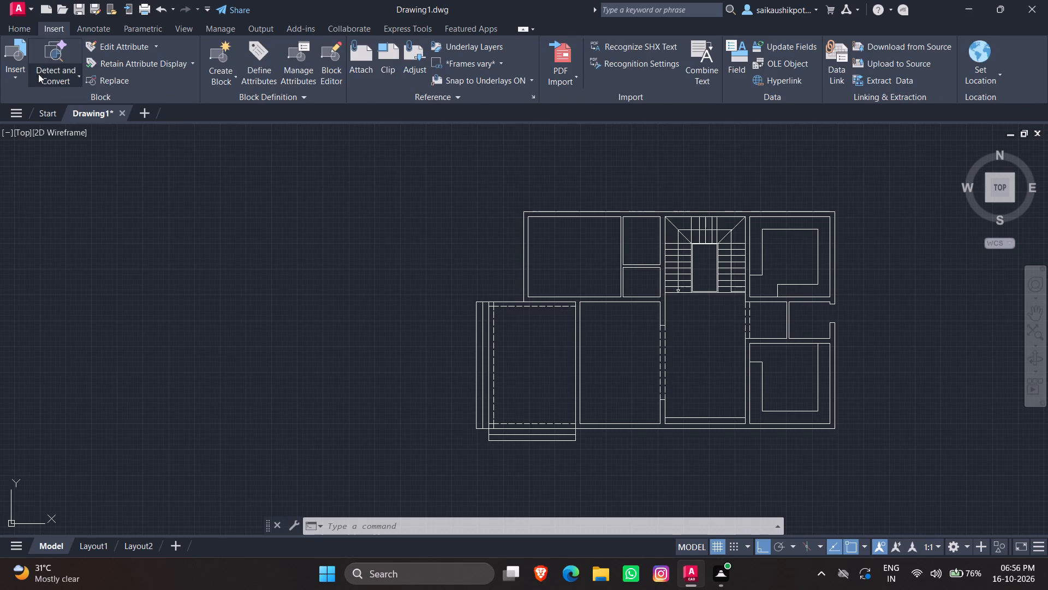
pyautogui.click(17, 81)
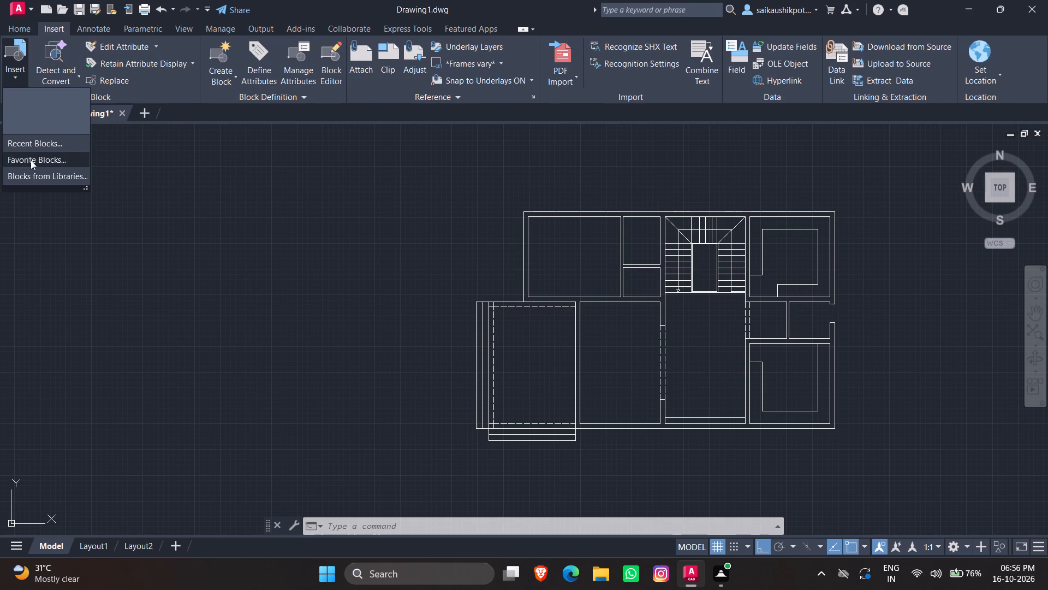
pyautogui.click(22, 145)
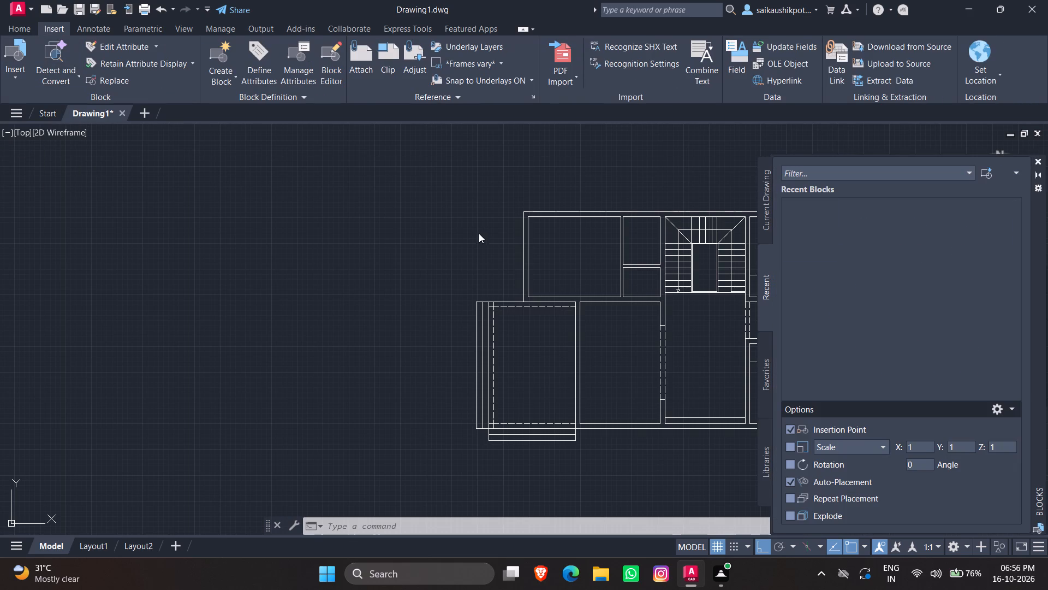
pyautogui.click(966, 298)
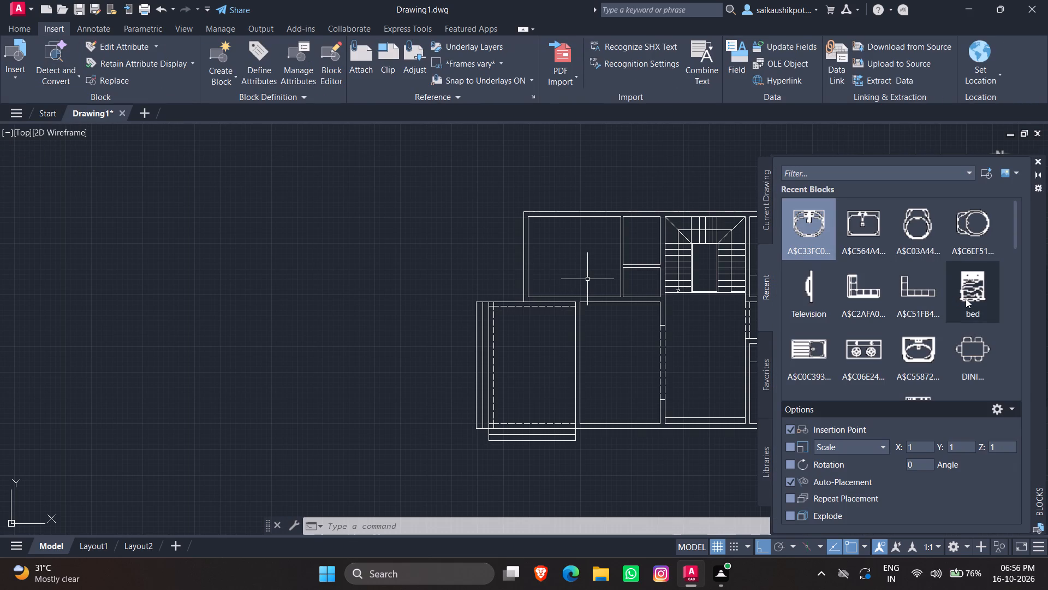
pyautogui.scroll(-3, 336, 341)
pyautogui.scroll(-1, 380, 388)
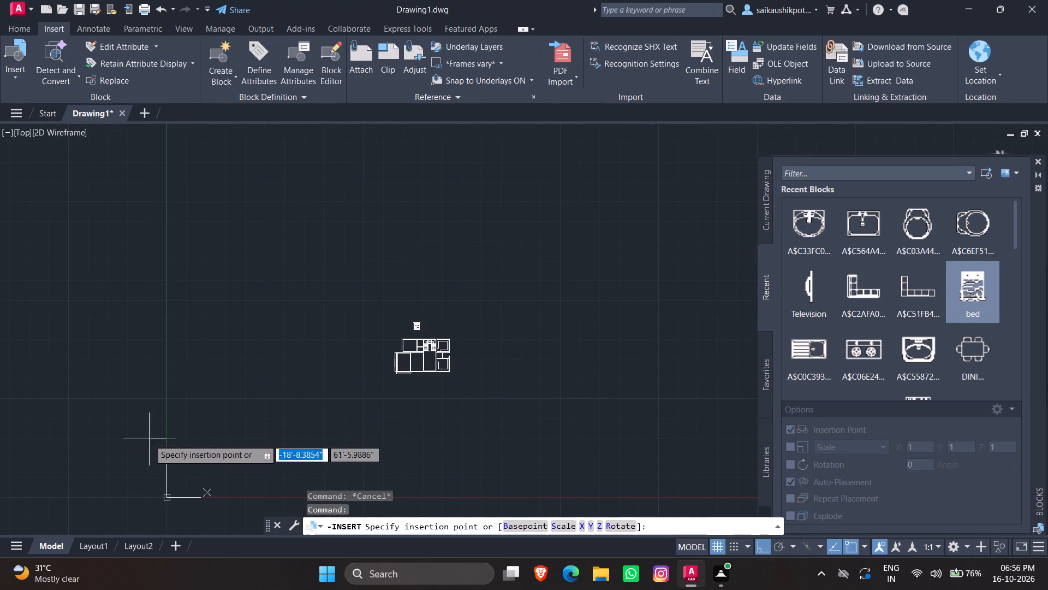
pyautogui.click(146, 443)
pyautogui.scroll(6, 362, 340)
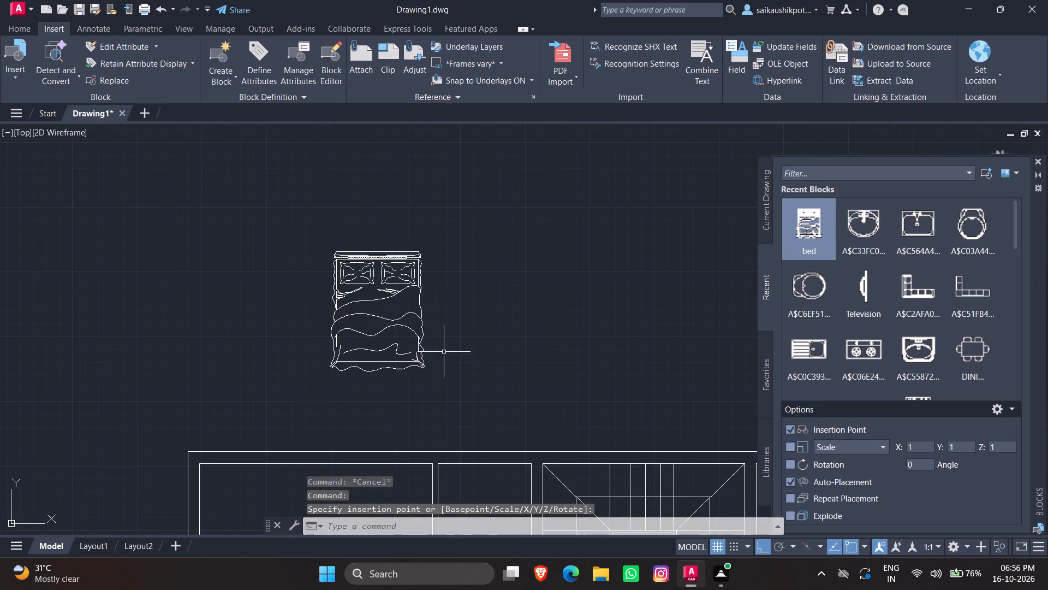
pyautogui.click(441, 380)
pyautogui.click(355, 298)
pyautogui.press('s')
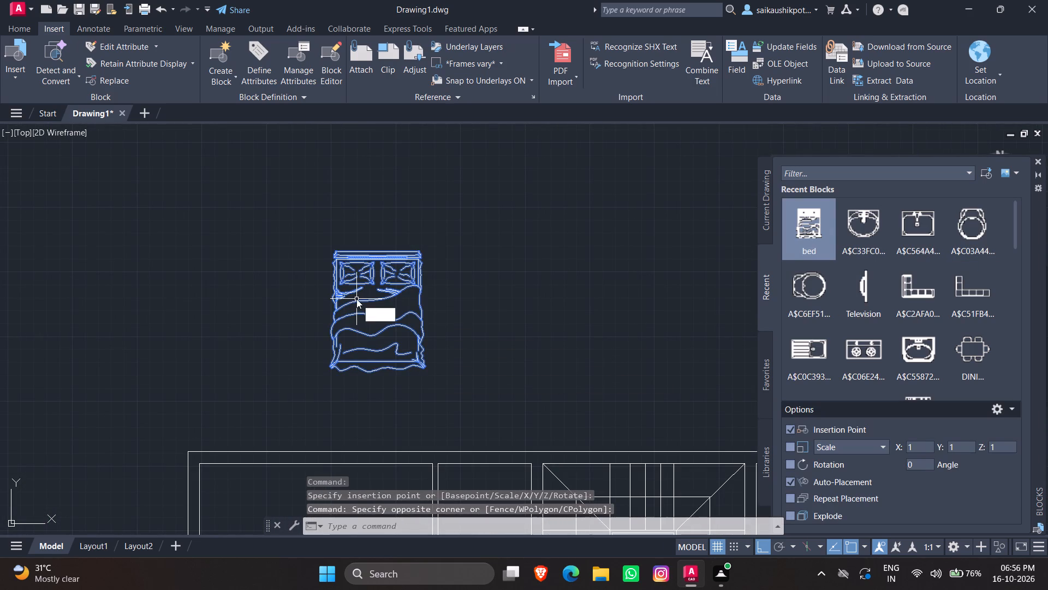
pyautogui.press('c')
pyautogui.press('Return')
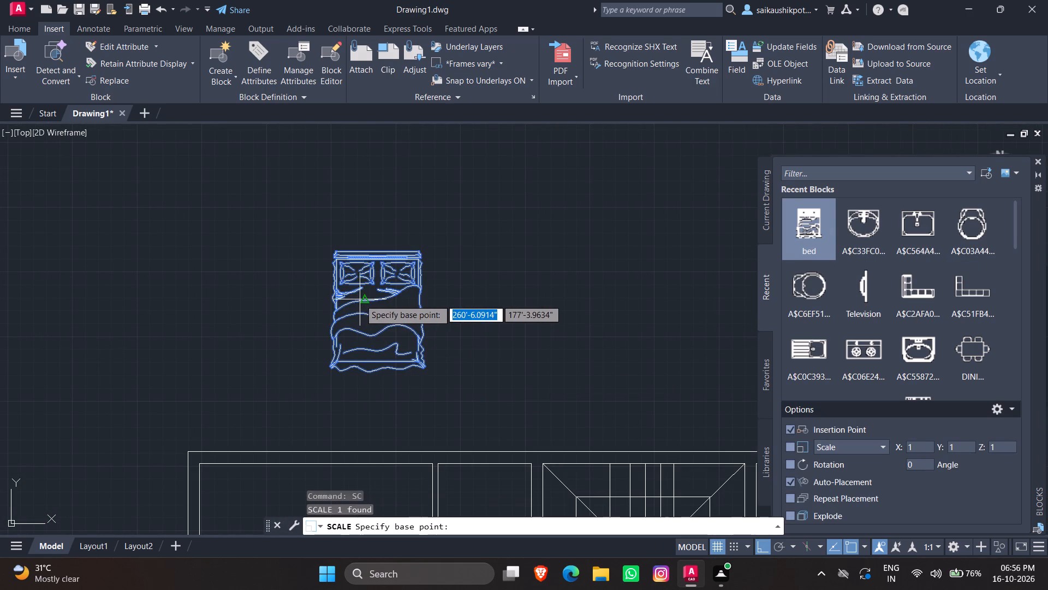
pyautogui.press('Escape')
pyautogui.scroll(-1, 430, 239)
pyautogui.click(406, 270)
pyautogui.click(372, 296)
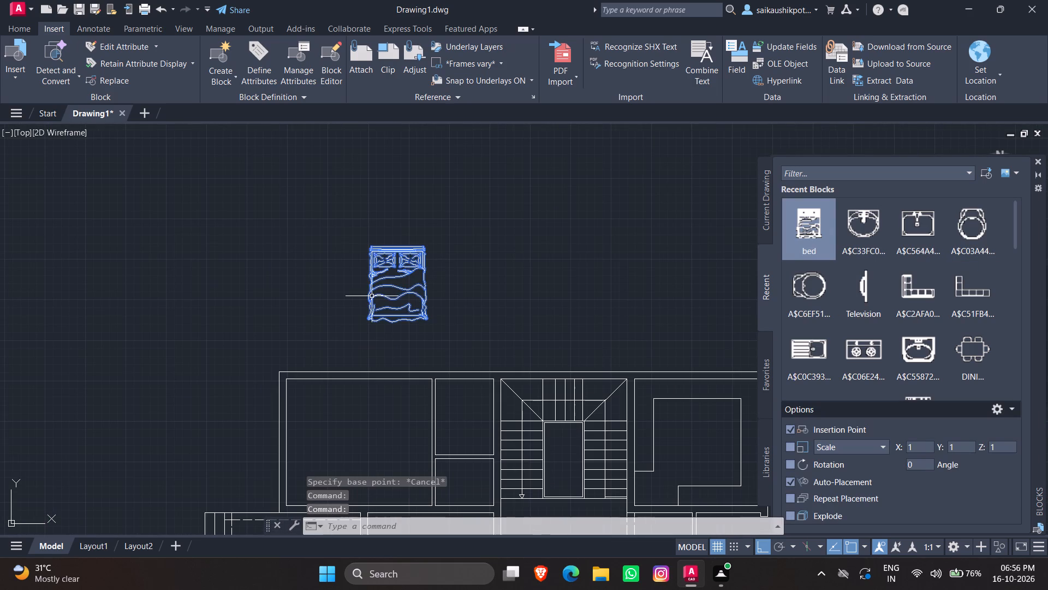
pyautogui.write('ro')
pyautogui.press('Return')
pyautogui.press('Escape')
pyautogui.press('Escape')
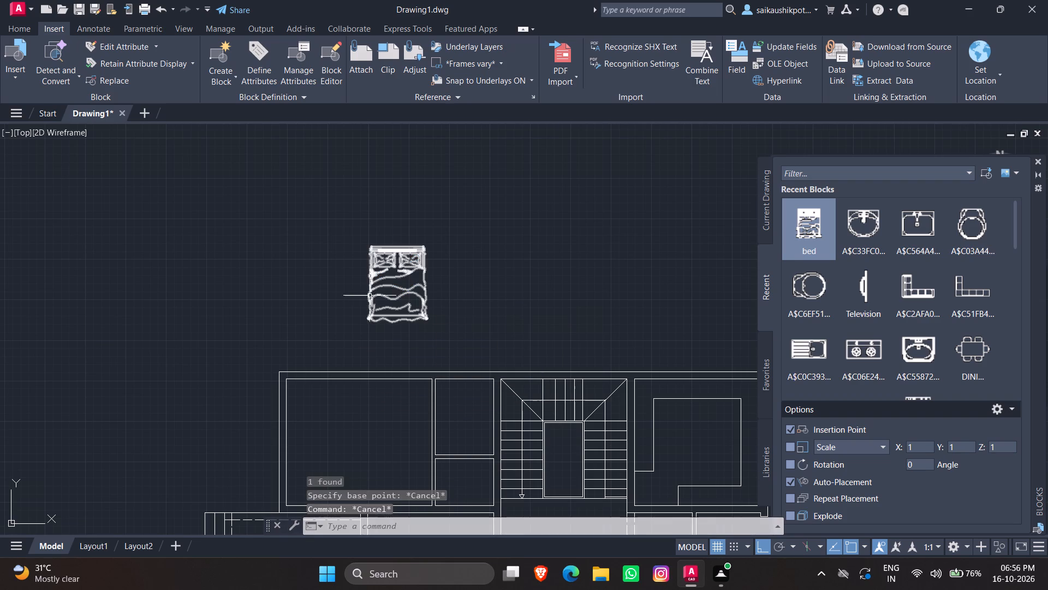
# Move the bed block into the top-left room with Ortho off, placing its headboard just below the upper inner wall.
pyautogui.click(390, 284)
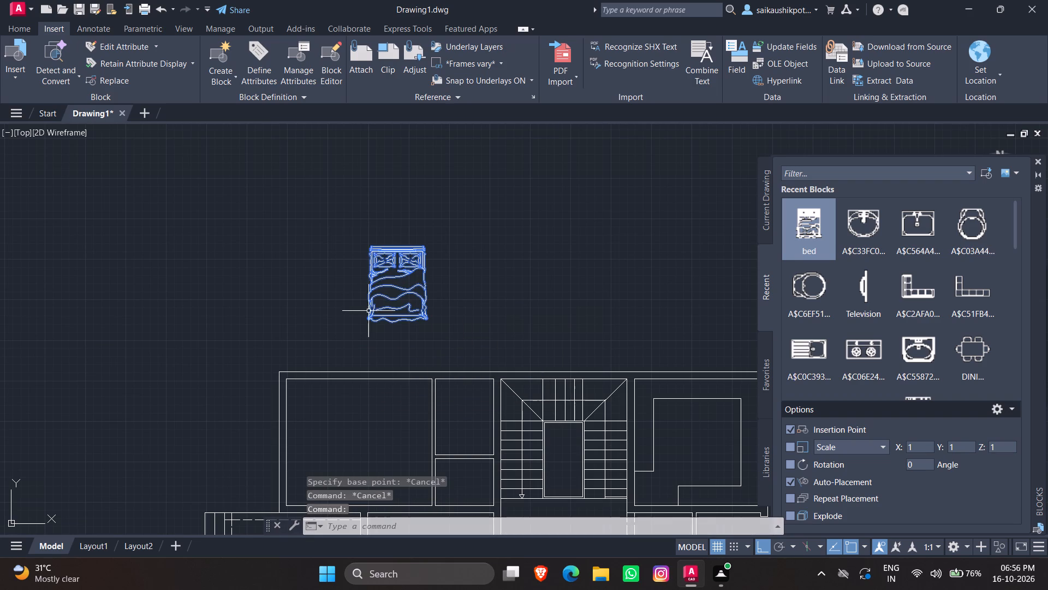
pyautogui.press('m')
pyautogui.press('Return')
pyautogui.click(370, 245)
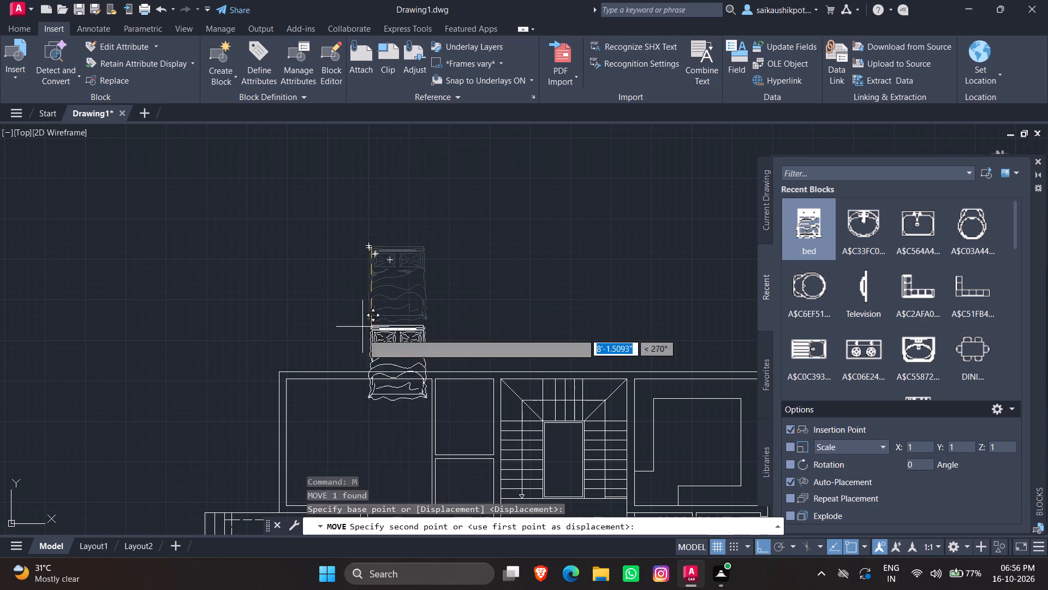
pyautogui.press('F8')
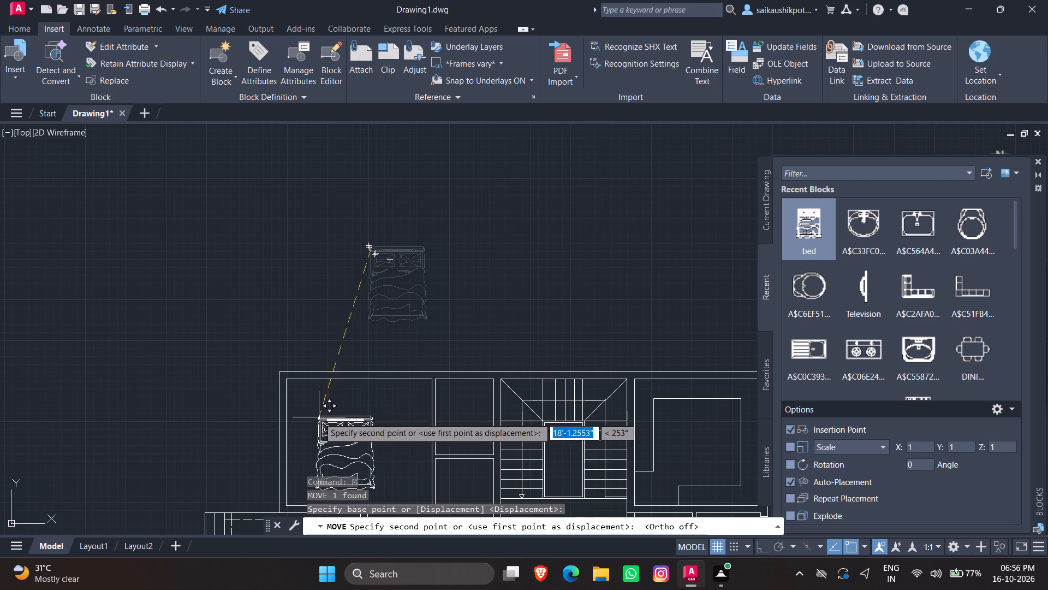
pyautogui.scroll(3, 319, 417)
pyautogui.scroll(-3, 370, 329)
pyautogui.scroll(2, 379, 329)
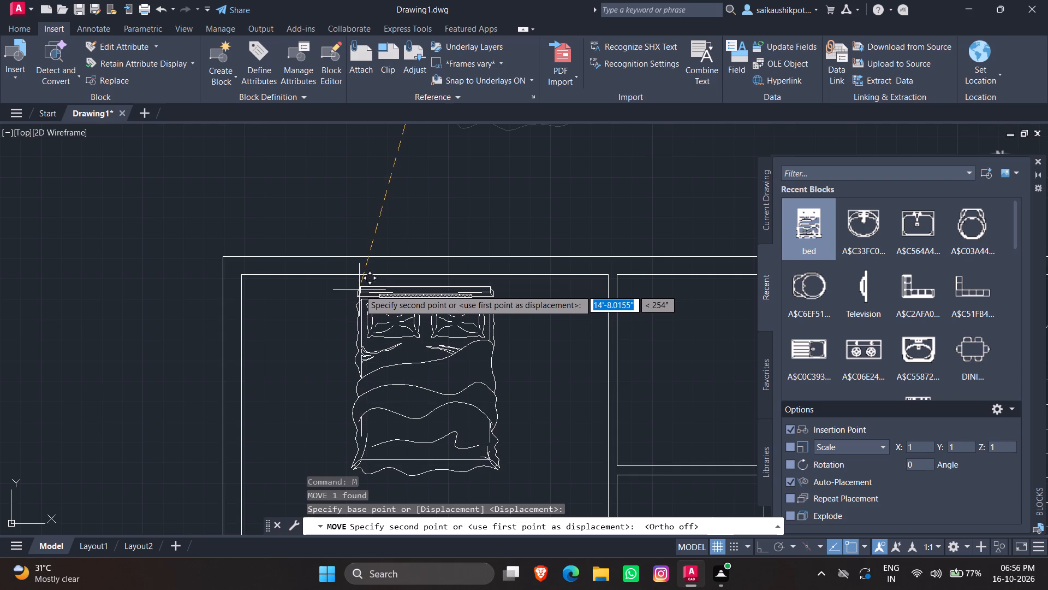
pyautogui.click(359, 290)
pyautogui.press('Escape')
pyautogui.scroll(-1, 509, 286)
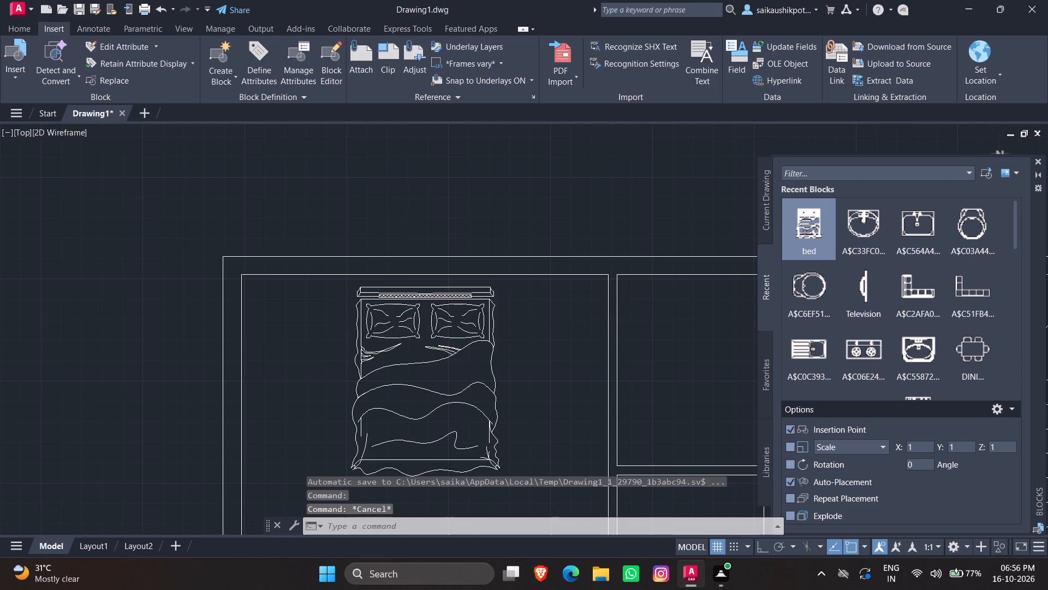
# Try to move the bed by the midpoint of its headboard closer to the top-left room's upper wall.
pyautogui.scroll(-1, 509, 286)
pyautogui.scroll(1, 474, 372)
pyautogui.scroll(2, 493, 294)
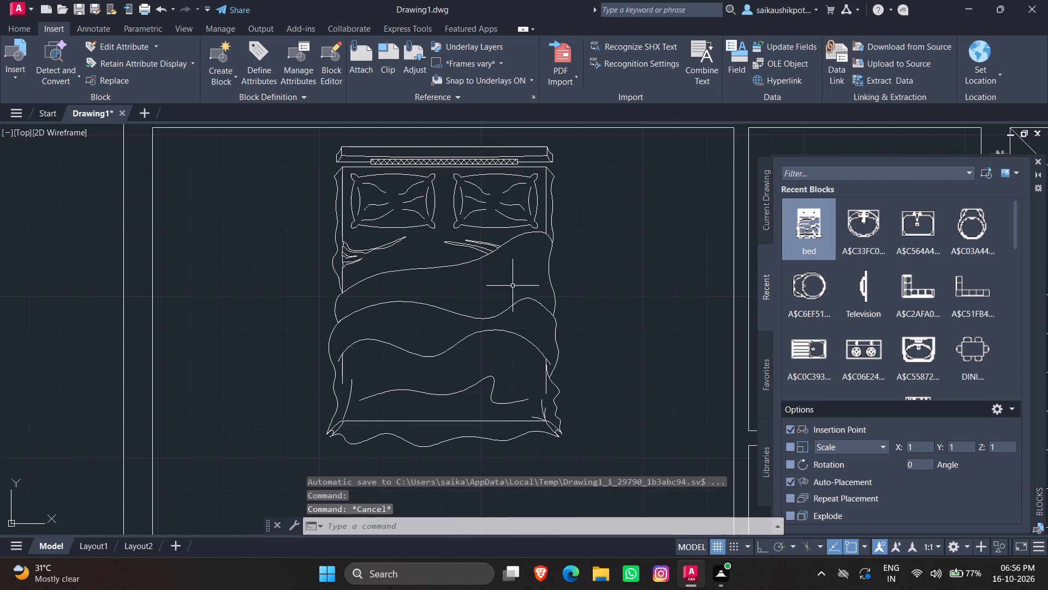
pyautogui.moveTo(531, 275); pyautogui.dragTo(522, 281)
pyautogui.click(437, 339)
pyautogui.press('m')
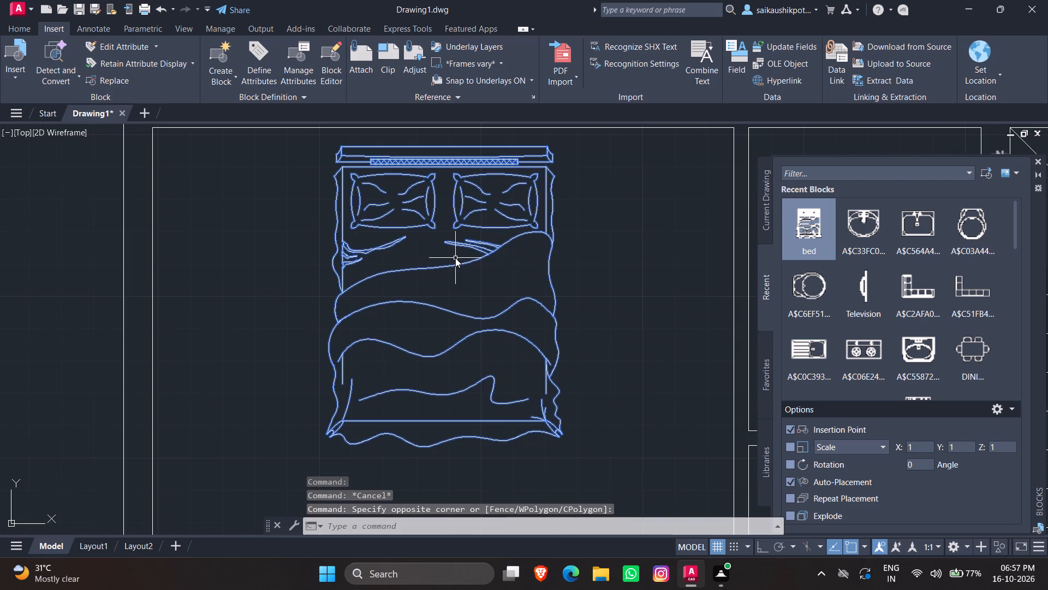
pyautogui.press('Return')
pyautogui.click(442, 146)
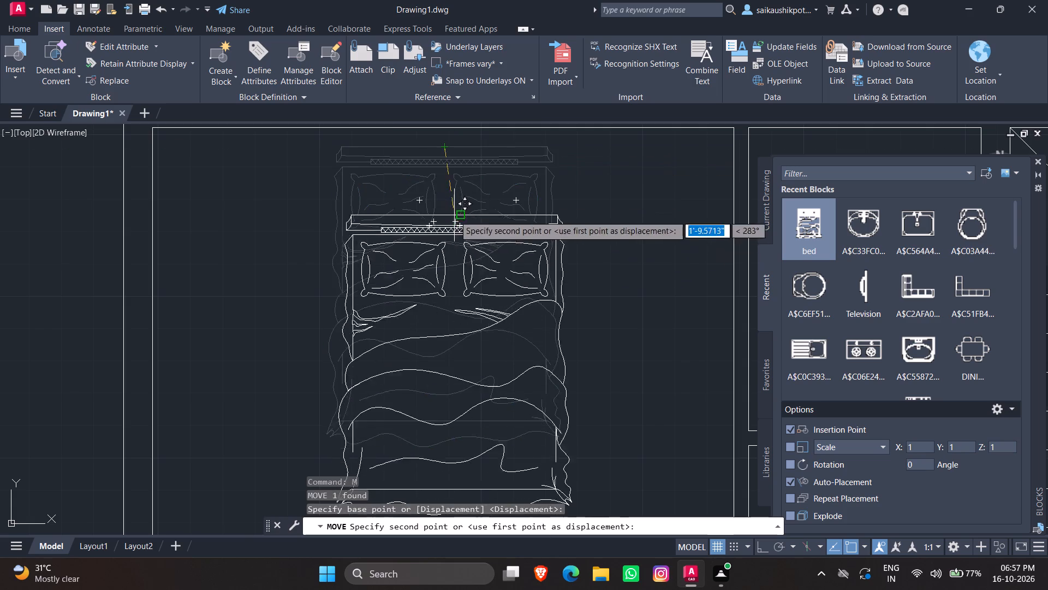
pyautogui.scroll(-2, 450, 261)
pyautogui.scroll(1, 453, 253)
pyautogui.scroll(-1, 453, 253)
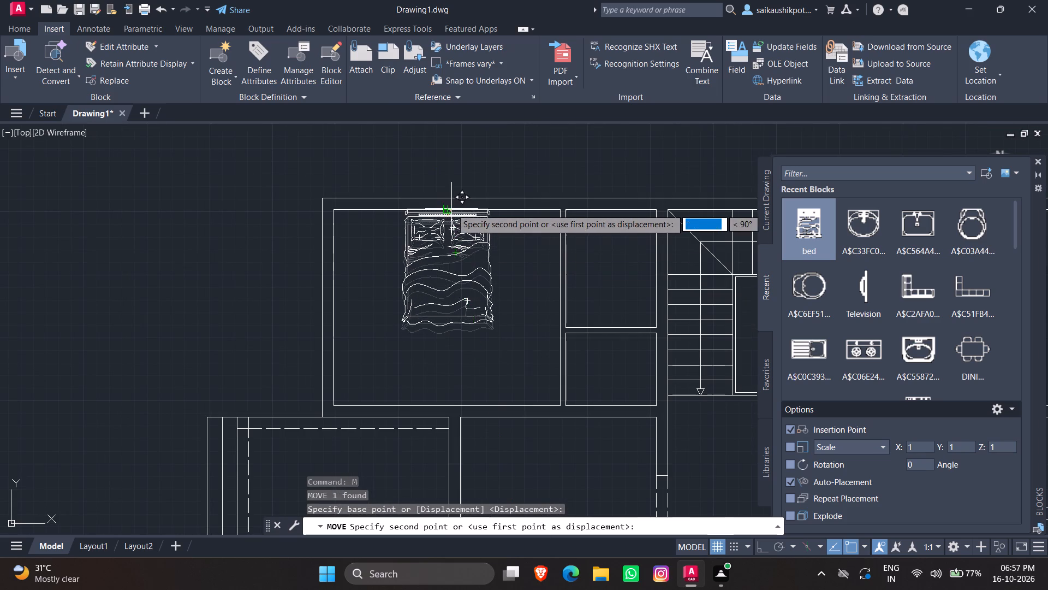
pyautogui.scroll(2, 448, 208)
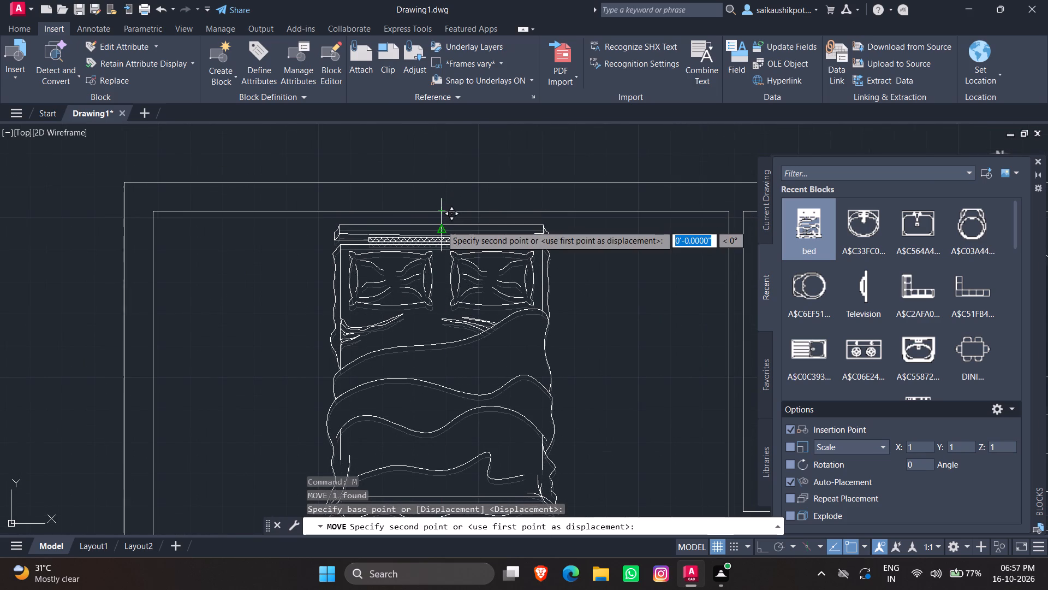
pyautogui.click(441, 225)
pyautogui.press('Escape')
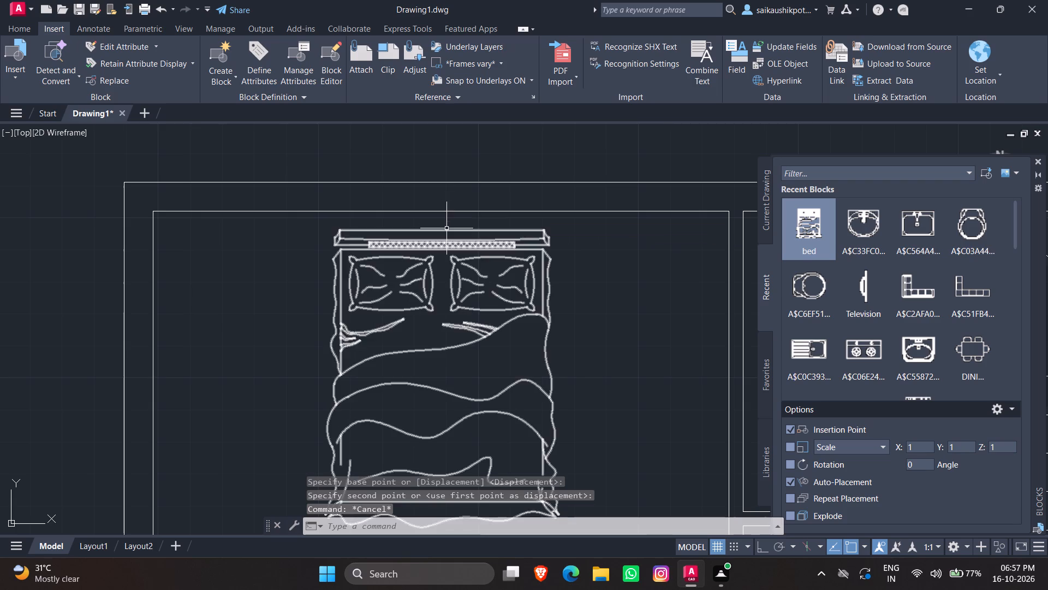
# Insert the Television block from the recent blocks, placing it above the floor plan's top-left corner.
pyautogui.scroll(-3, 456, 232)
pyautogui.scroll(3, 477, 352)
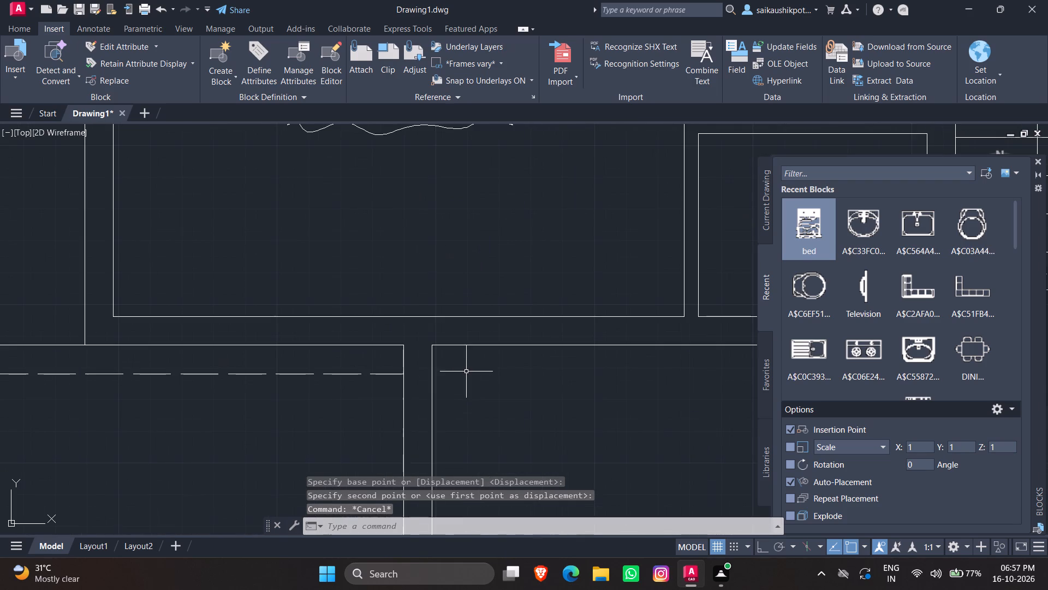
pyautogui.scroll(-1, 500, 346)
pyautogui.click(864, 300)
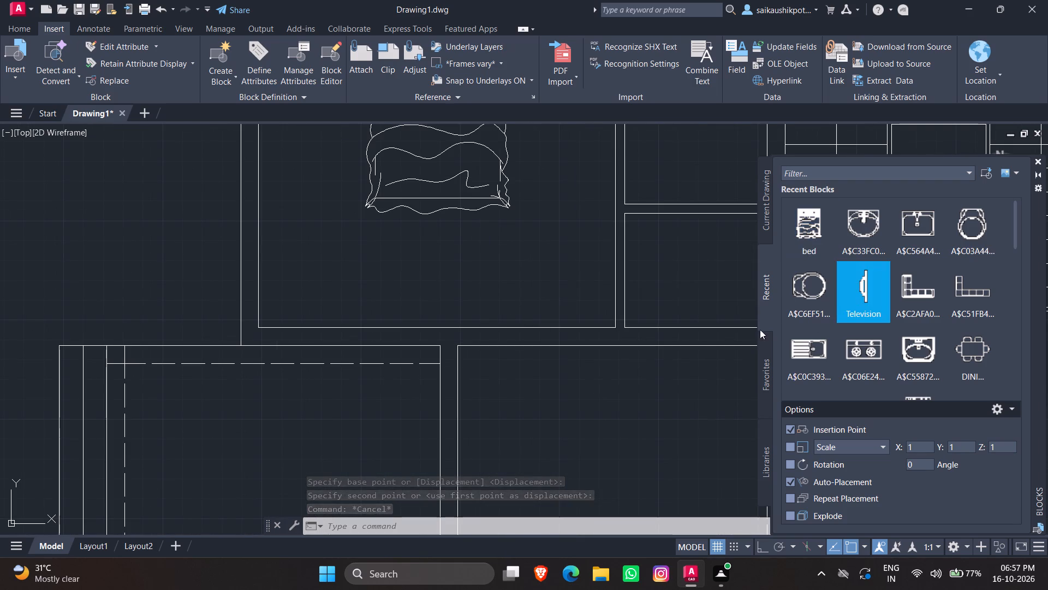
pyautogui.scroll(-8, 555, 332)
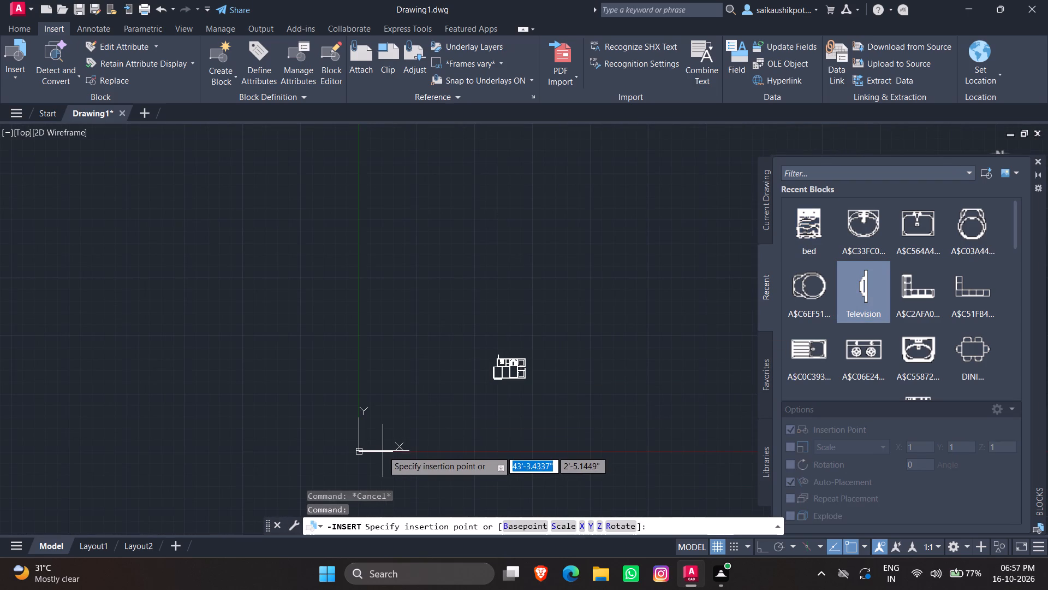
pyautogui.click(382, 447)
pyautogui.scroll(6, 492, 349)
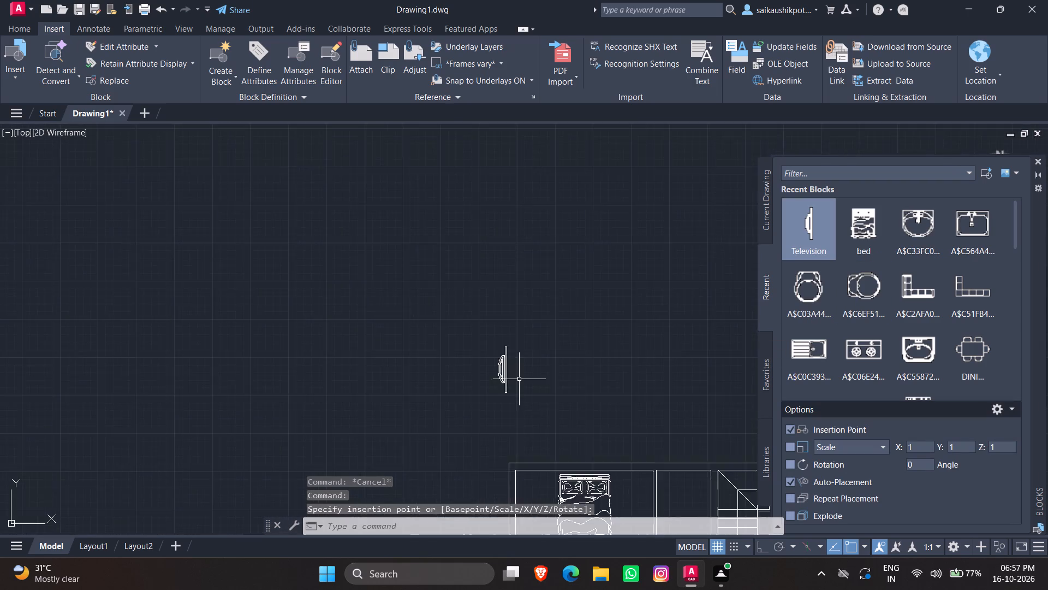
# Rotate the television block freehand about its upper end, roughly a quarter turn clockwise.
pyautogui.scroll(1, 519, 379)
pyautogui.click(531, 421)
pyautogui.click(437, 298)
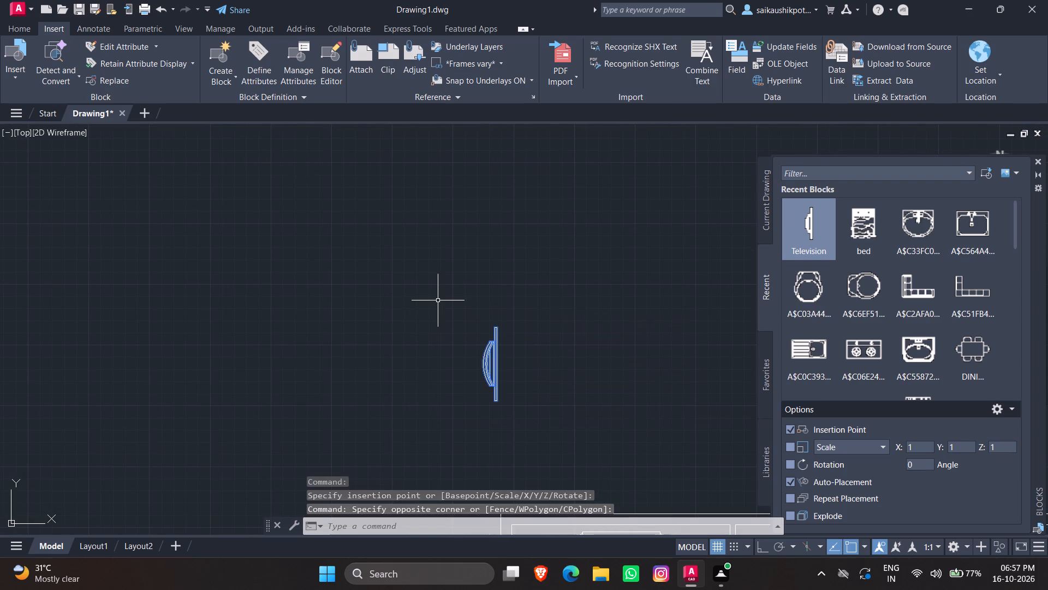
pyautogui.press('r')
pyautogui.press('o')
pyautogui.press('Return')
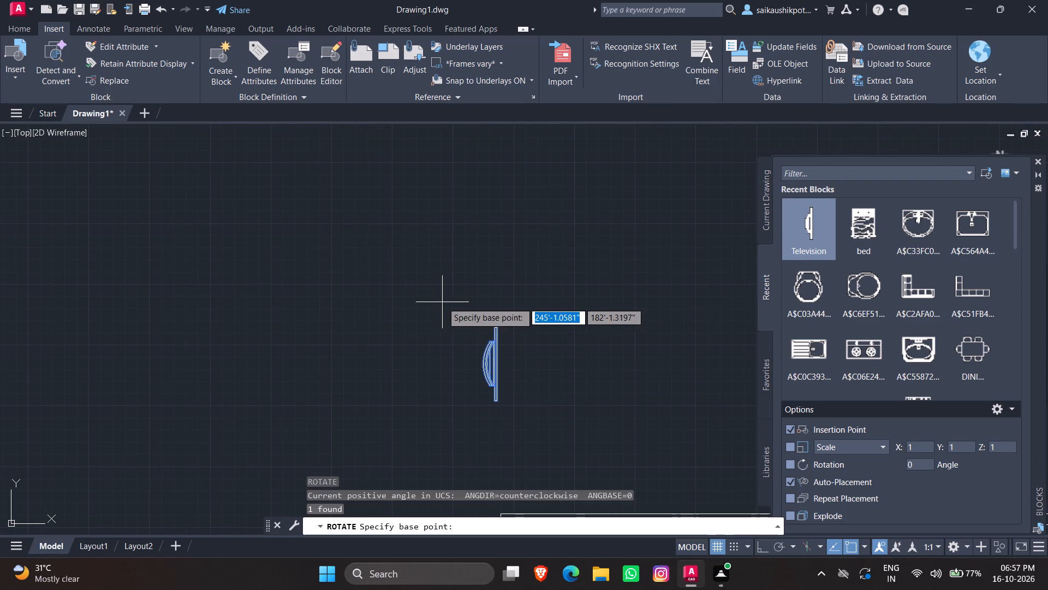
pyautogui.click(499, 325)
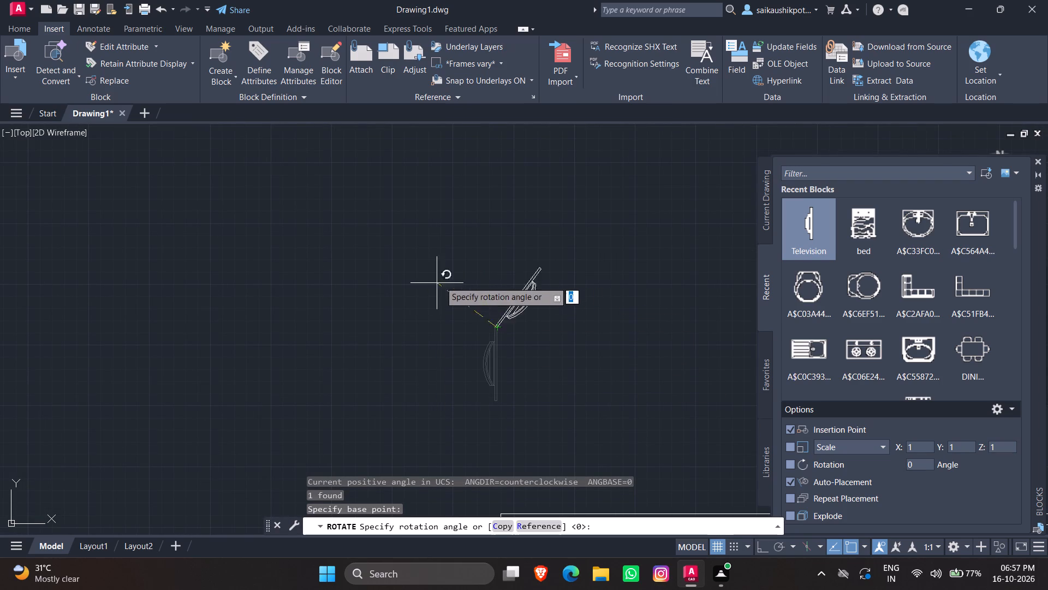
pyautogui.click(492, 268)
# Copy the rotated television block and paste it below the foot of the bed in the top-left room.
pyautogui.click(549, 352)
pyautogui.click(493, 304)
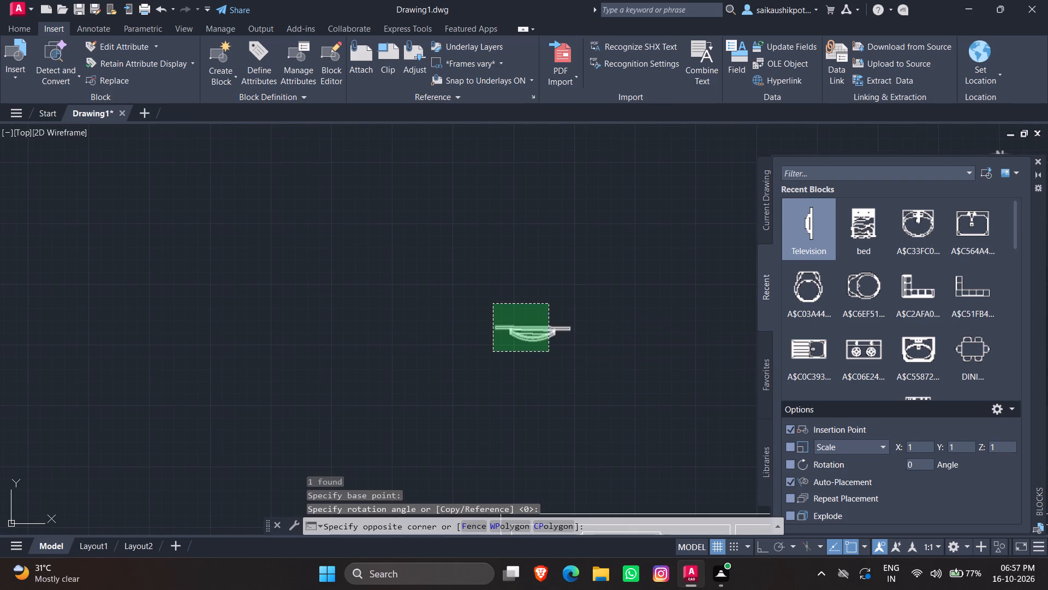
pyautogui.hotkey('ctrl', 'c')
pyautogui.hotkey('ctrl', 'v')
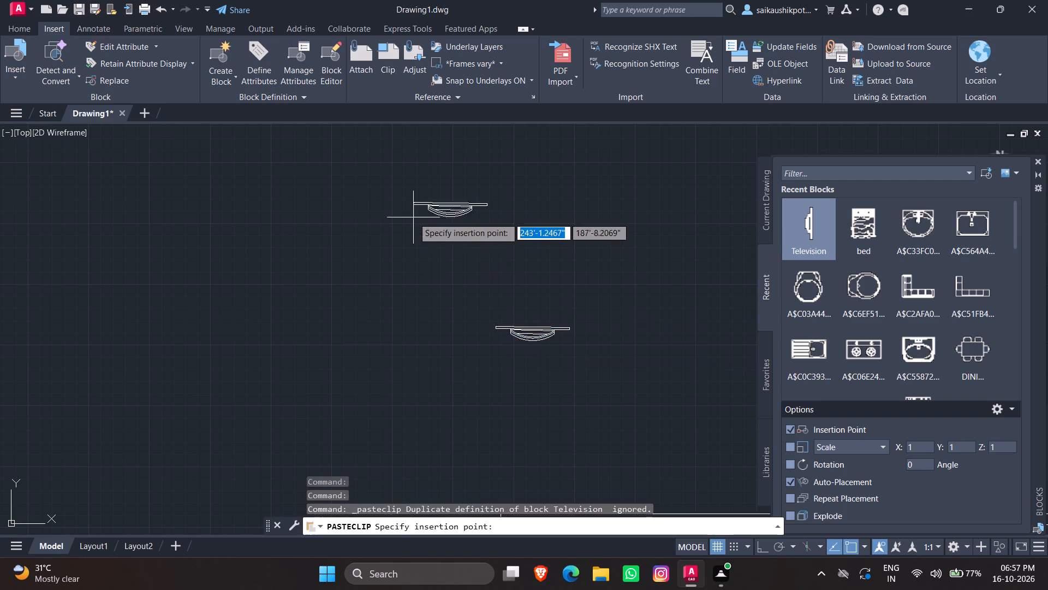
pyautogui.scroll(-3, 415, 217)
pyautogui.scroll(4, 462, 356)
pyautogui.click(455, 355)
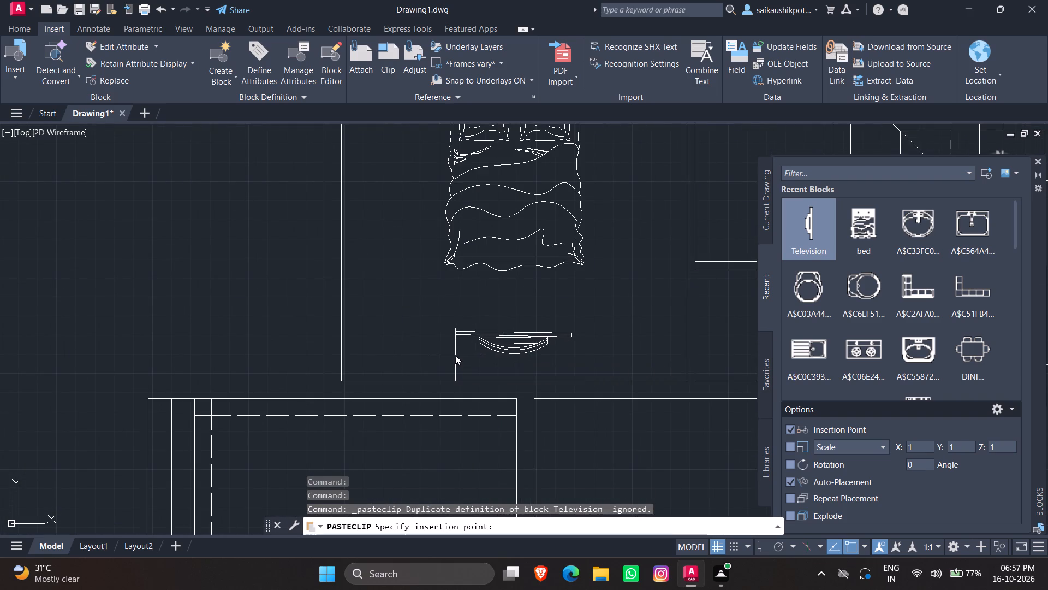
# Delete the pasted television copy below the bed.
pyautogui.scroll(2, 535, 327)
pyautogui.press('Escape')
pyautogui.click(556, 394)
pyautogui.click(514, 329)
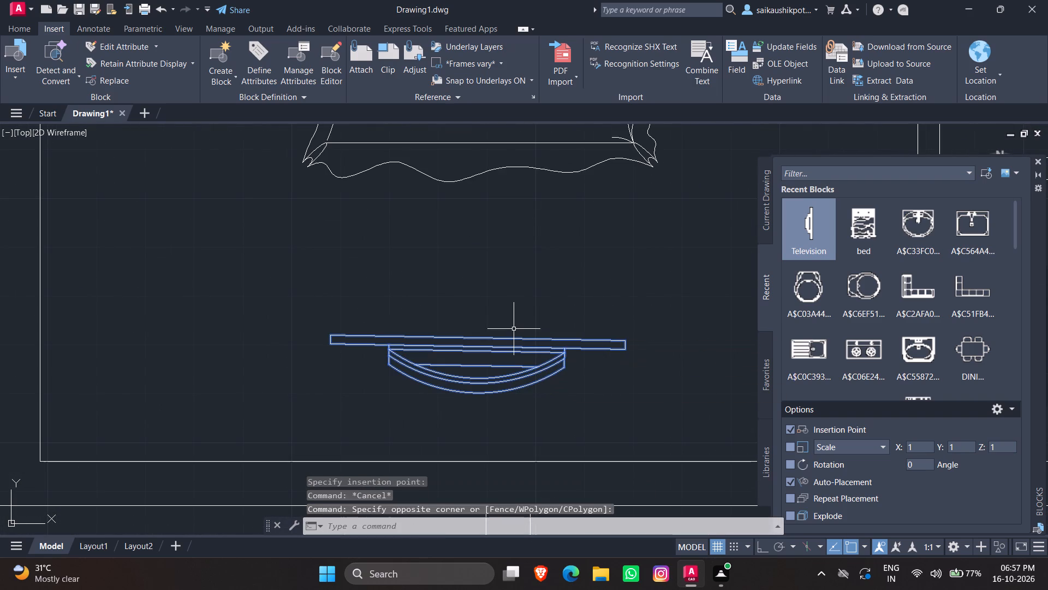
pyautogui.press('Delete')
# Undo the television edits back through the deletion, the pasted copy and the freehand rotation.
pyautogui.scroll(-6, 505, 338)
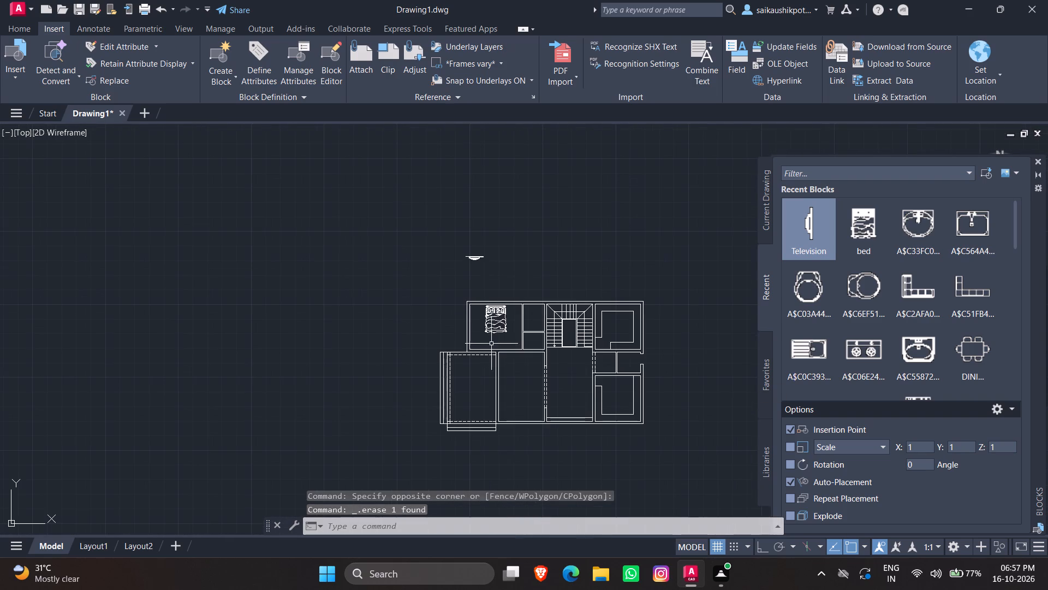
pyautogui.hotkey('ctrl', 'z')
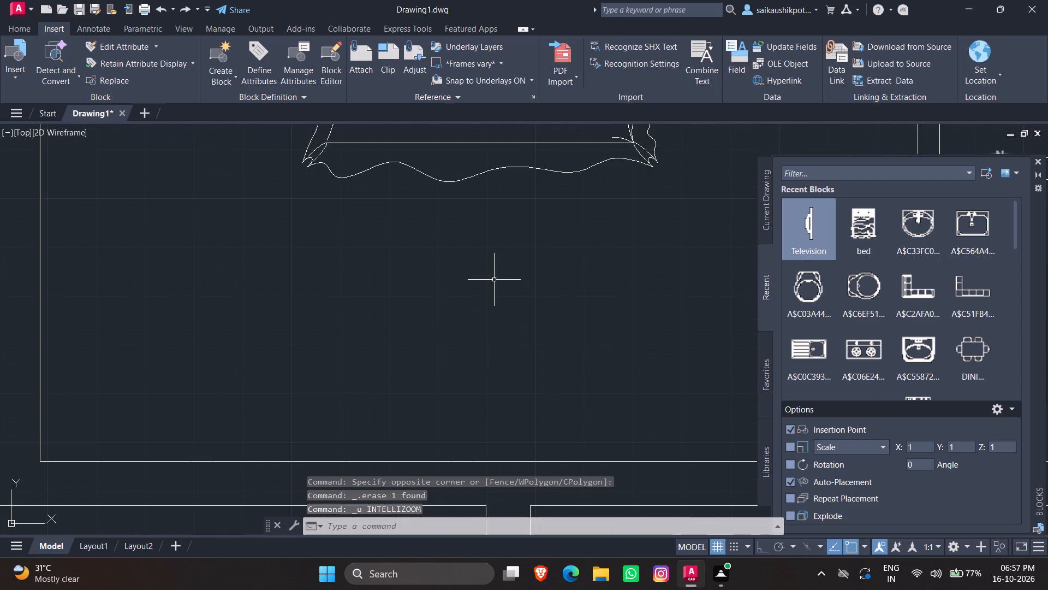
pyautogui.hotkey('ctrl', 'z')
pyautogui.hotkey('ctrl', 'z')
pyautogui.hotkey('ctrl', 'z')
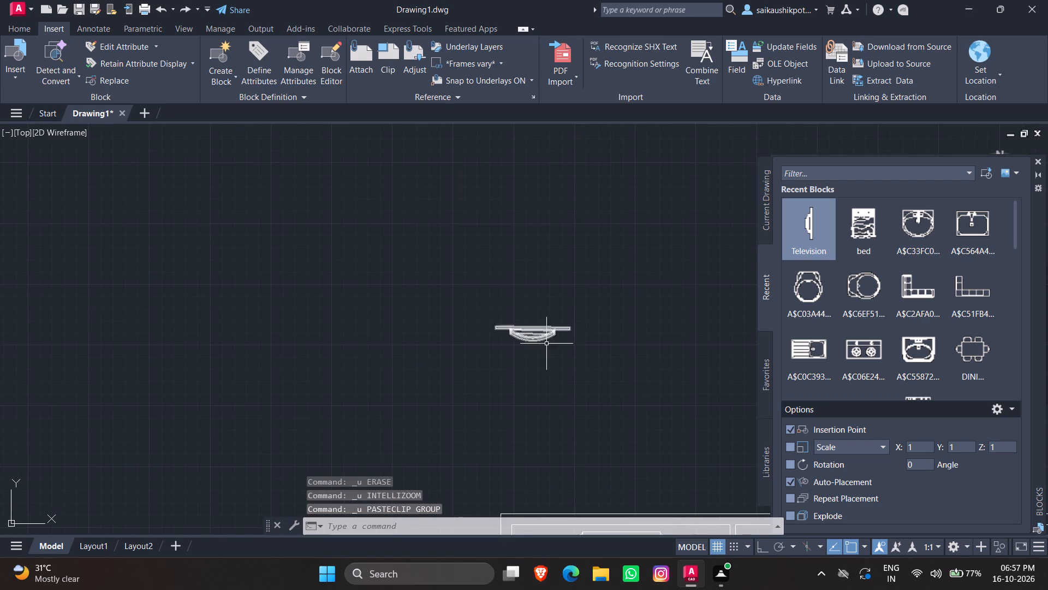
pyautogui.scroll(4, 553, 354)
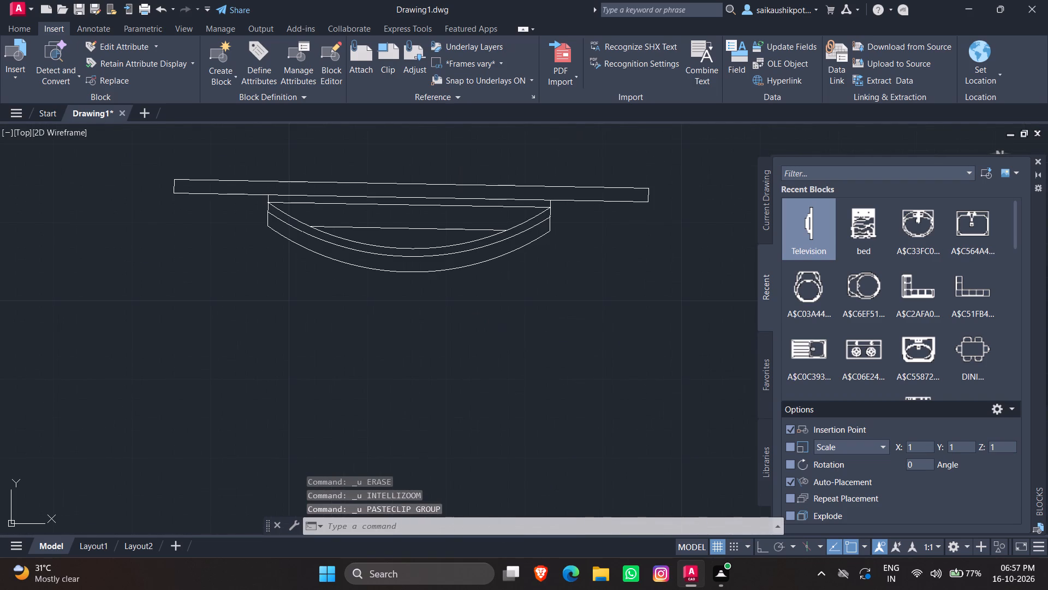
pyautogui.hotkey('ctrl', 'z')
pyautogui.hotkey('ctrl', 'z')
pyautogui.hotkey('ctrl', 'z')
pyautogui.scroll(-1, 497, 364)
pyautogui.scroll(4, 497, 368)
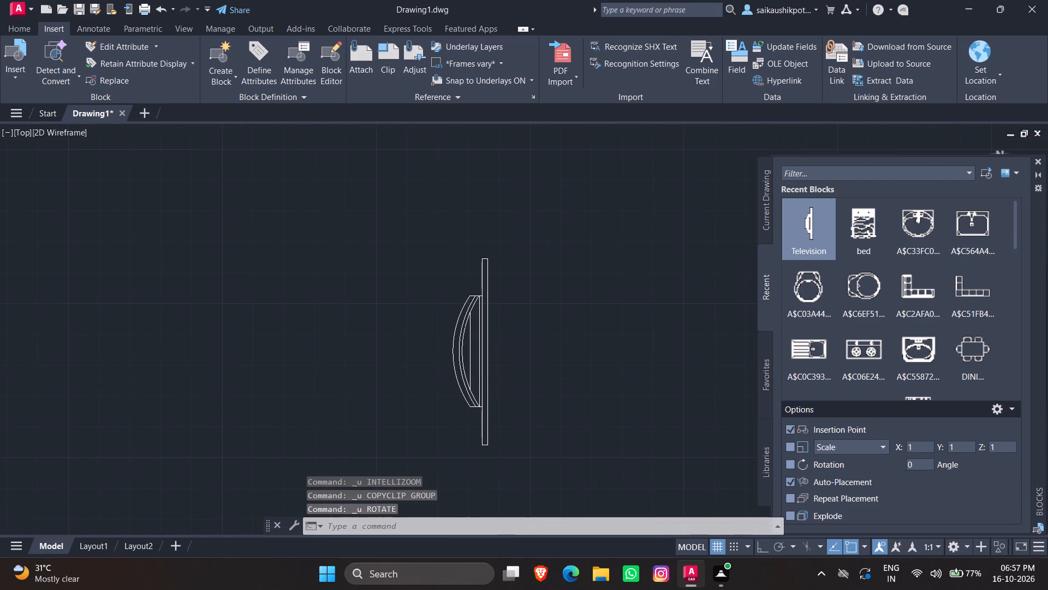
# Rotate the television block 90° counterclockwise about the upper-right corner of its stand, with Ortho on.
pyautogui.click(528, 499)
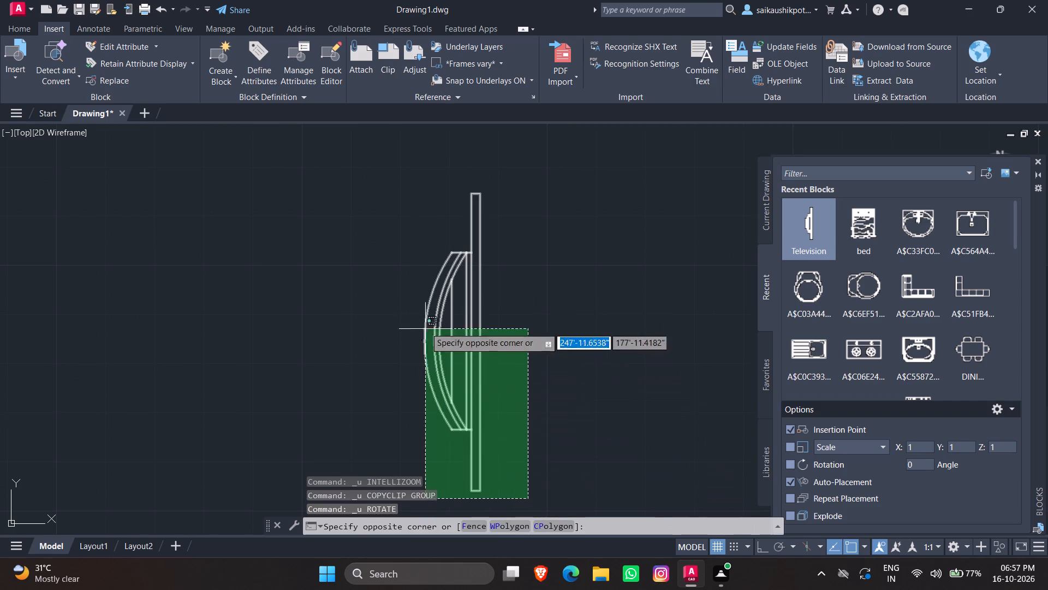
pyautogui.click(394, 205)
pyautogui.press('r')
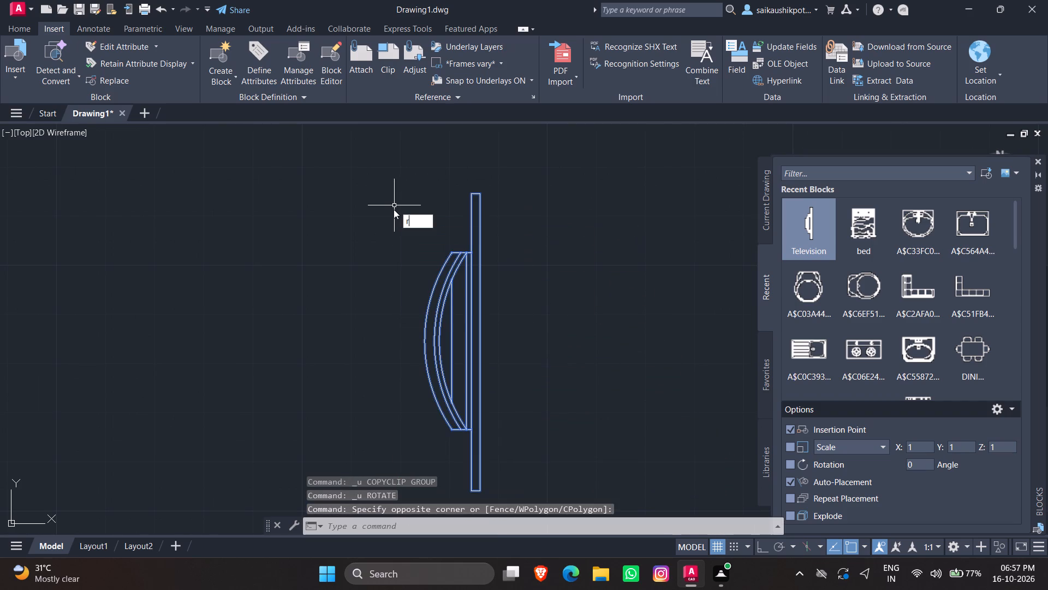
pyautogui.press('o')
pyautogui.press('Return')
pyautogui.press('F8')
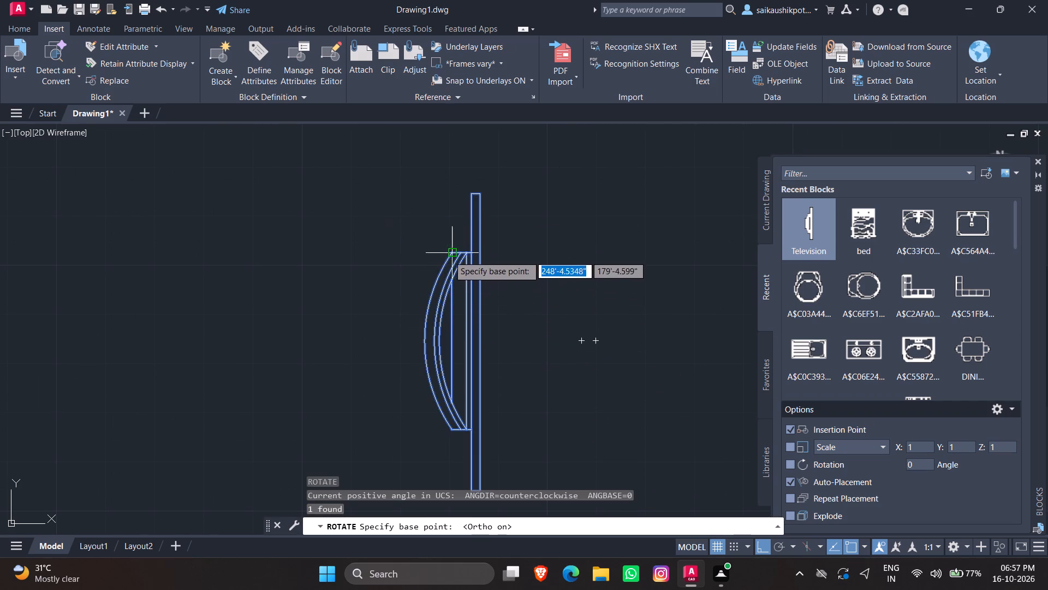
pyautogui.click(483, 197)
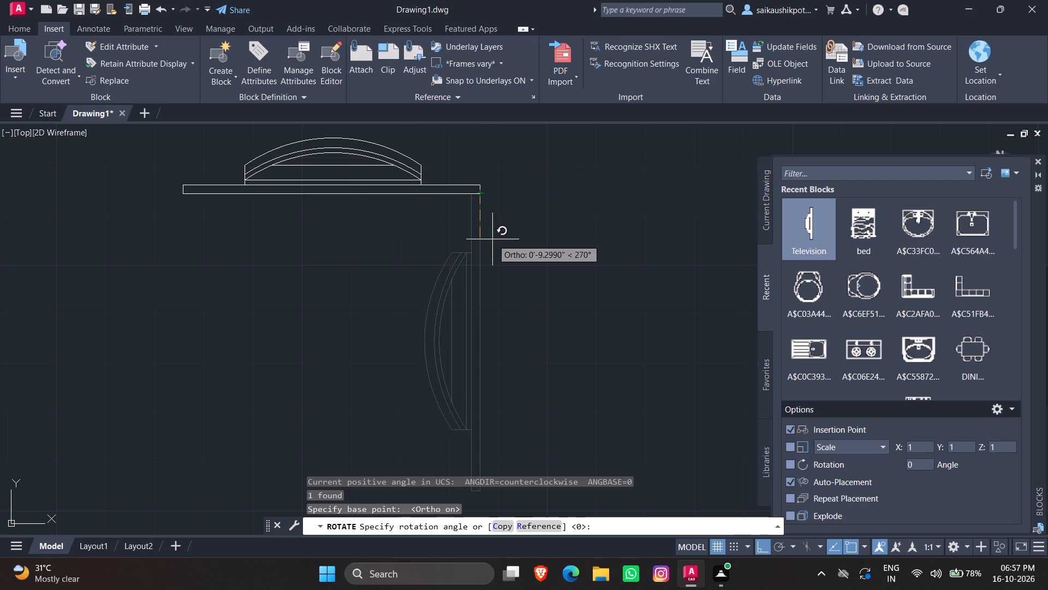
pyautogui.scroll(-2, 487, 247)
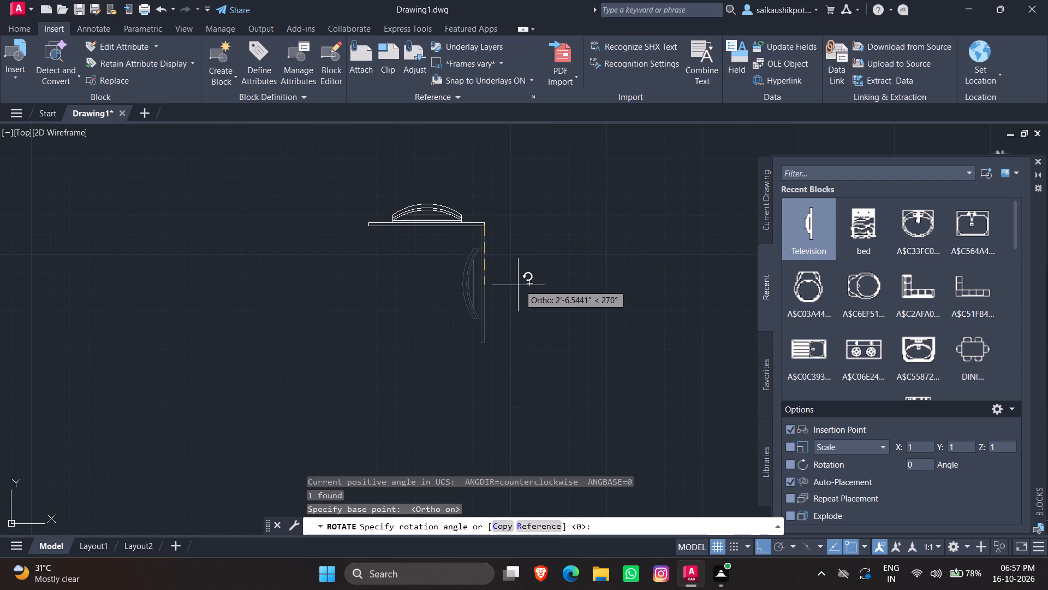
pyautogui.click(450, 170)
# Move the television from its arc midpoint to the midpoint of the top-left room's lower inner wall, with Ortho off.
pyautogui.scroll(3, 572, 305)
pyautogui.scroll(-3, 565, 303)
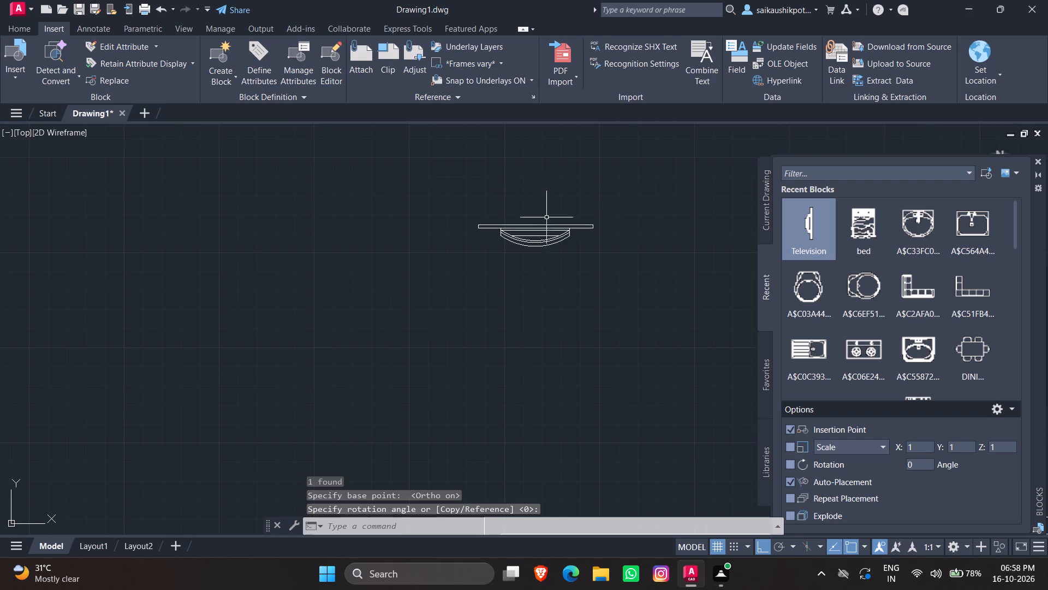
pyautogui.scroll(2, 547, 210)
pyautogui.click(565, 211)
pyautogui.moveTo(523, 304); pyautogui.dragTo(520, 317)
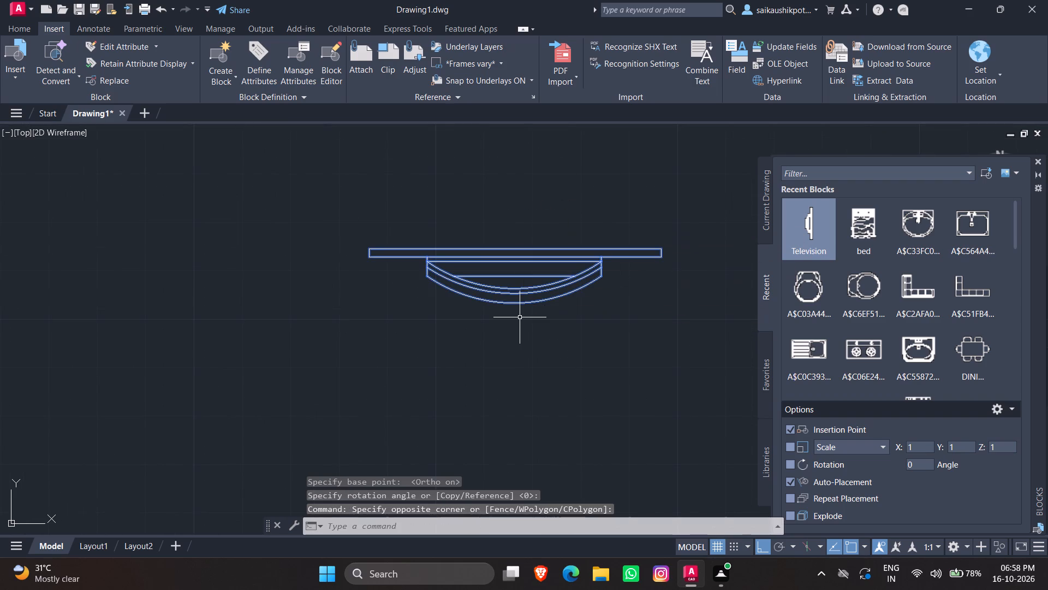
pyautogui.write('mn')
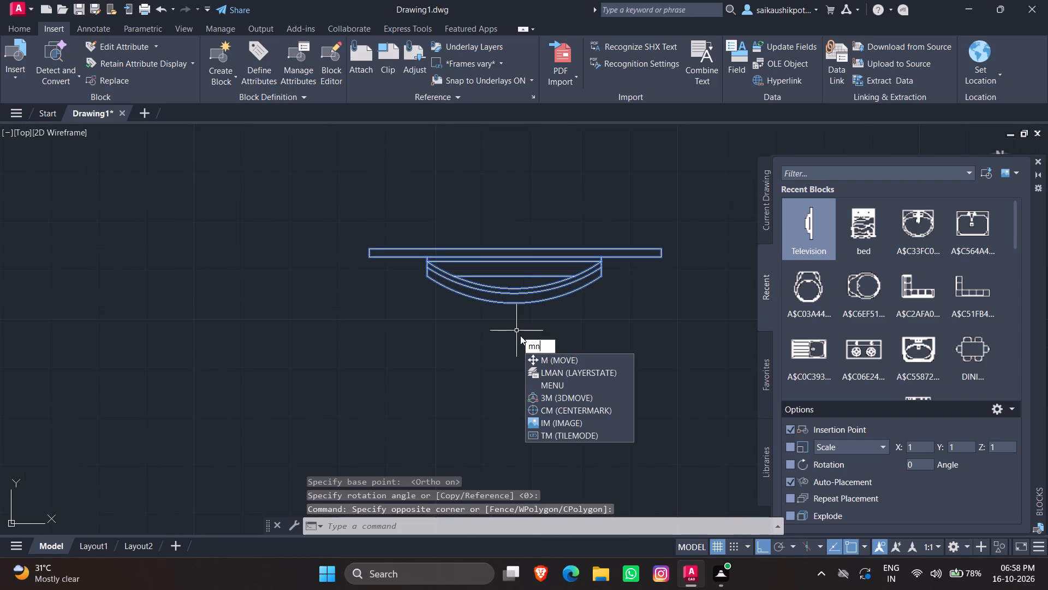
pyautogui.press('Escape')
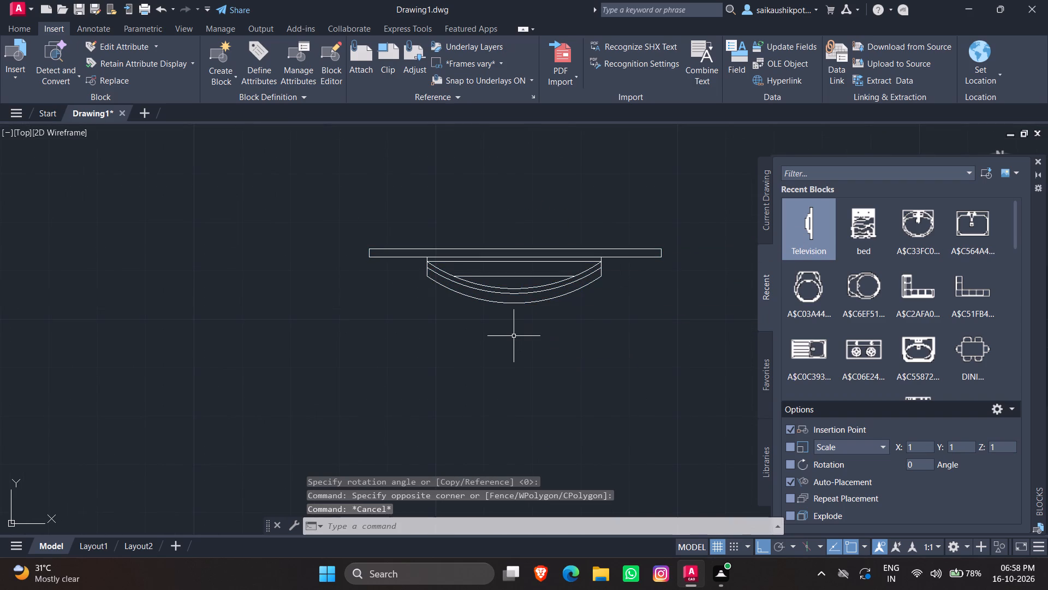
pyautogui.moveTo(576, 223); pyautogui.dragTo(576, 229)
pyautogui.click(510, 373)
pyautogui.press('m')
pyautogui.press('Return')
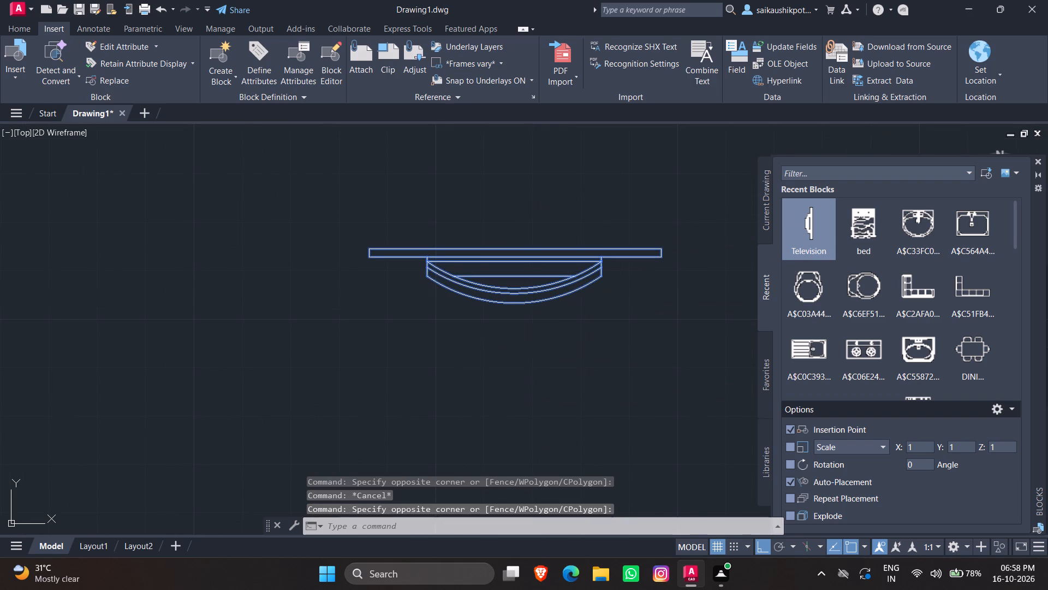
pyautogui.click(514, 305)
pyautogui.press('F8')
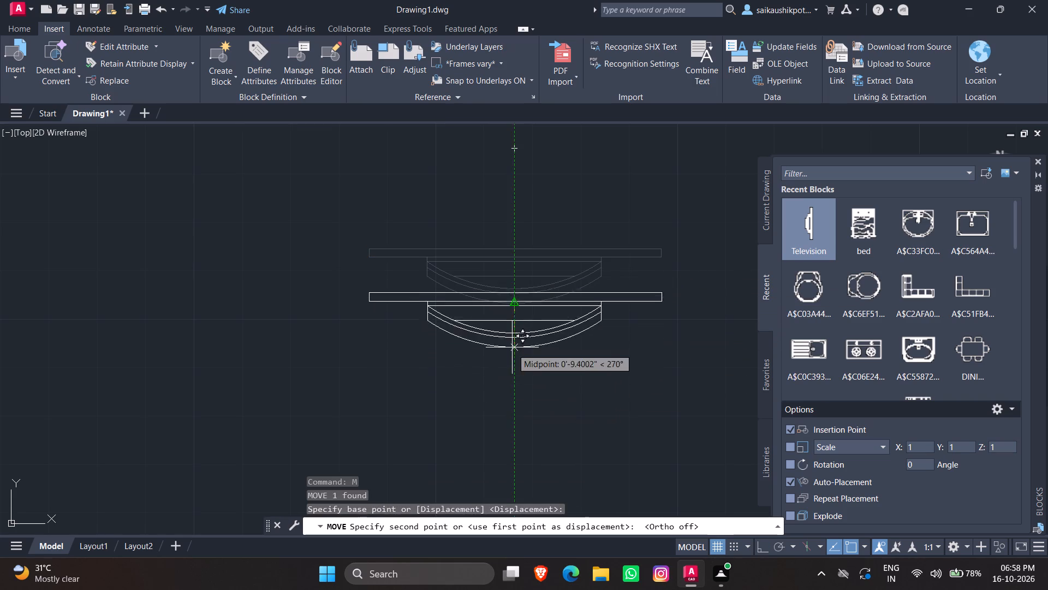
pyautogui.scroll(-2, 549, 269)
pyautogui.scroll(-3, 491, 316)
pyautogui.scroll(3, 579, 456)
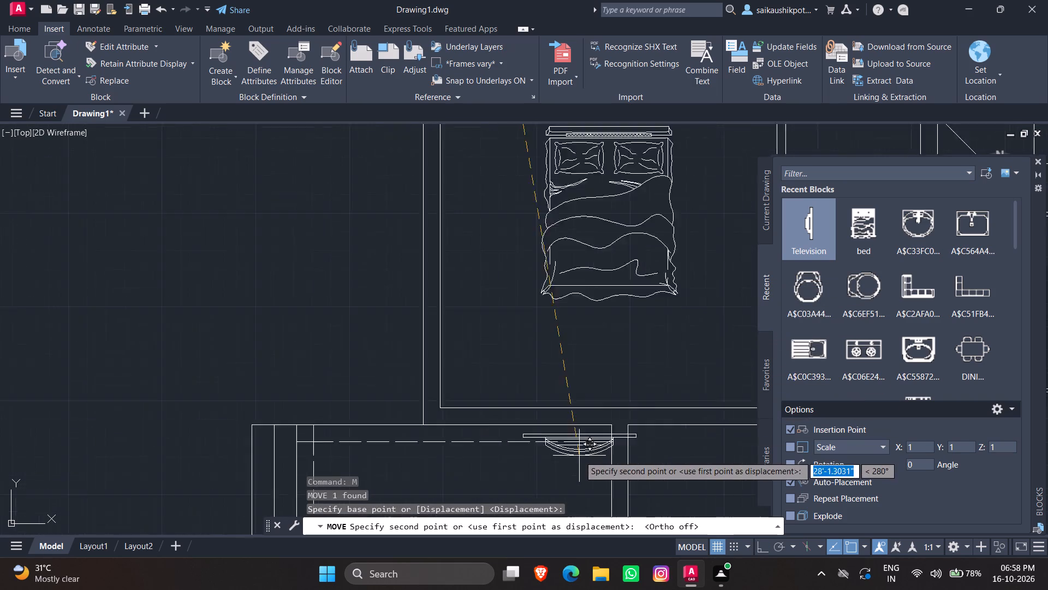
pyautogui.scroll(1, 579, 456)
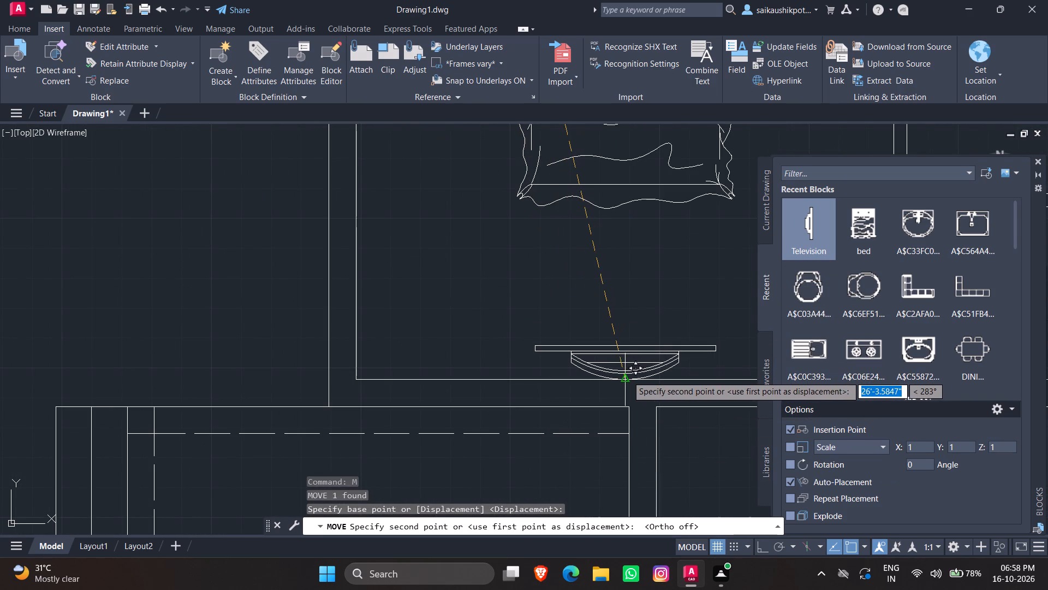
pyautogui.click(624, 376)
# Draw a 4.5" line across the partition between the bedroom and the lower small room, starting from the small room's left-side midpoint.
pyautogui.scroll(-2, 444, 289)
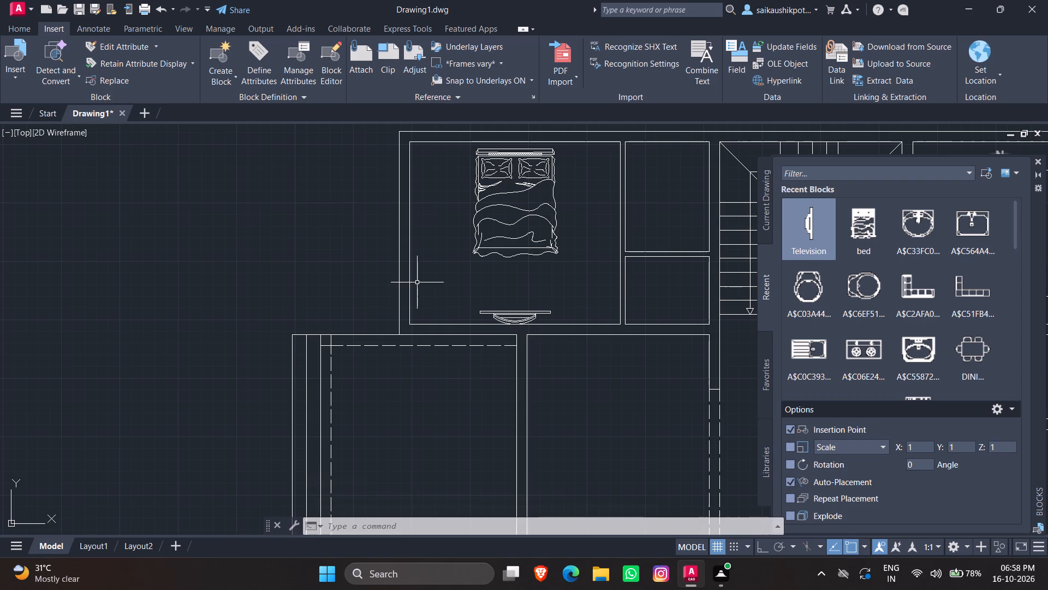
pyautogui.scroll(-1, 404, 276)
pyautogui.scroll(-1, 314, 264)
pyautogui.scroll(2, 449, 298)
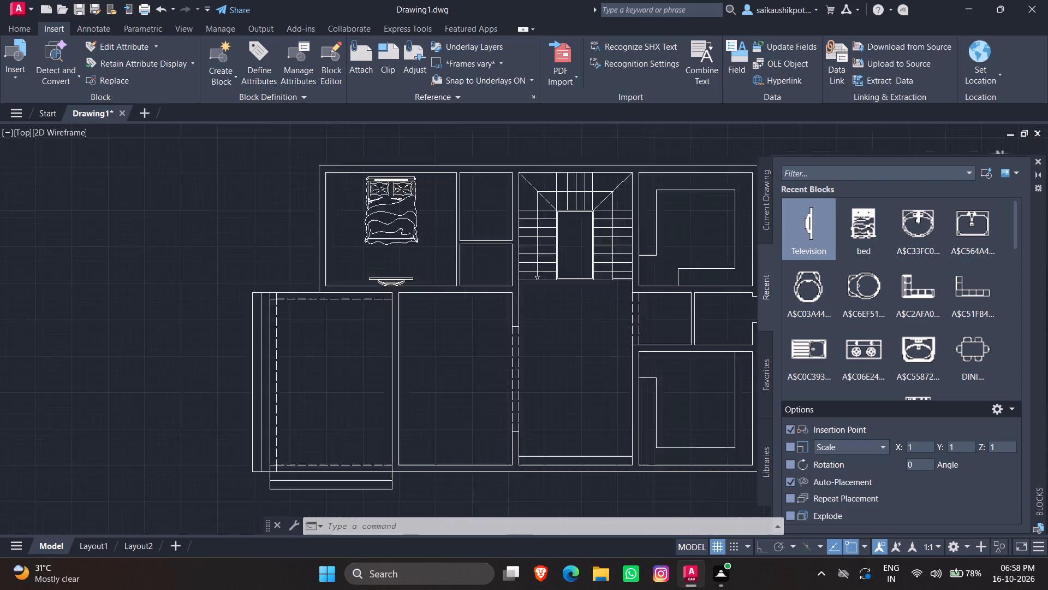
pyautogui.scroll(1, 450, 273)
pyautogui.scroll(-2, 487, 367)
pyautogui.scroll(2, 454, 300)
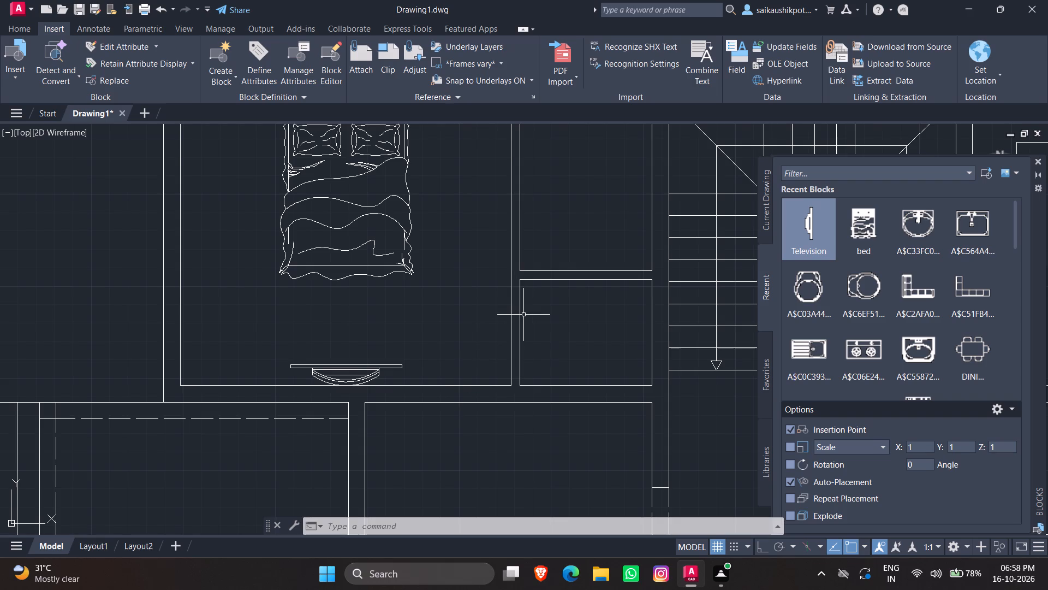
pyautogui.press('l')
pyautogui.press('Return')
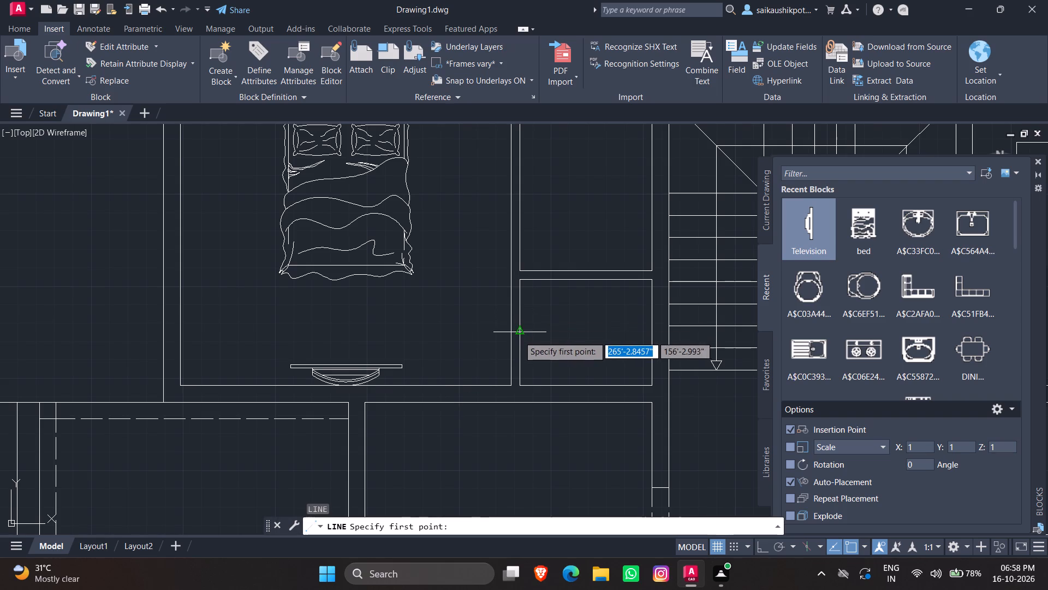
pyautogui.click(520, 335)
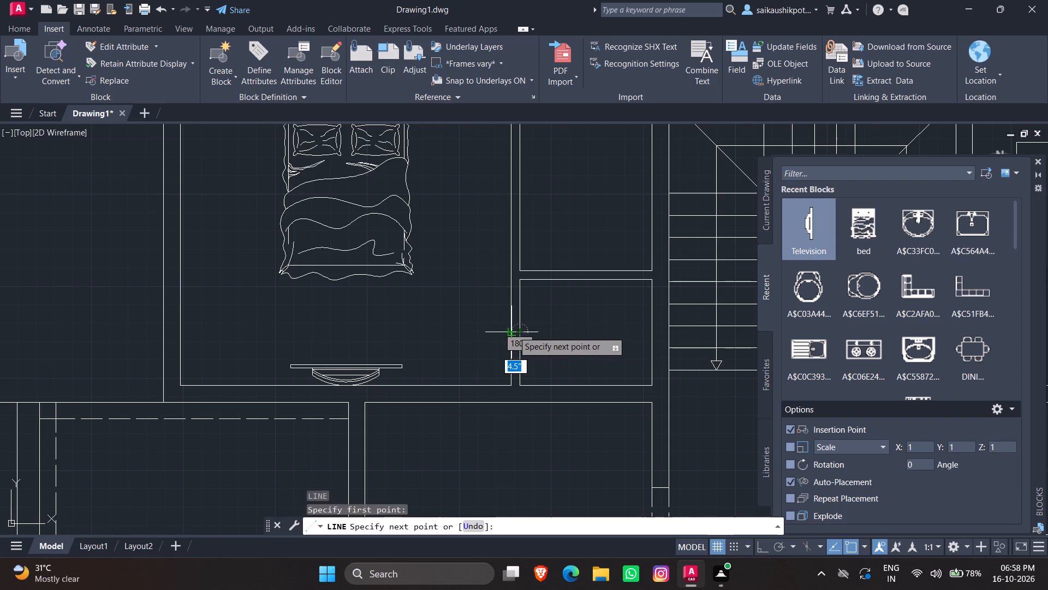
pyautogui.click(511, 330)
pyautogui.press('Escape')
pyautogui.press('Escape')
pyautogui.press('Escape')
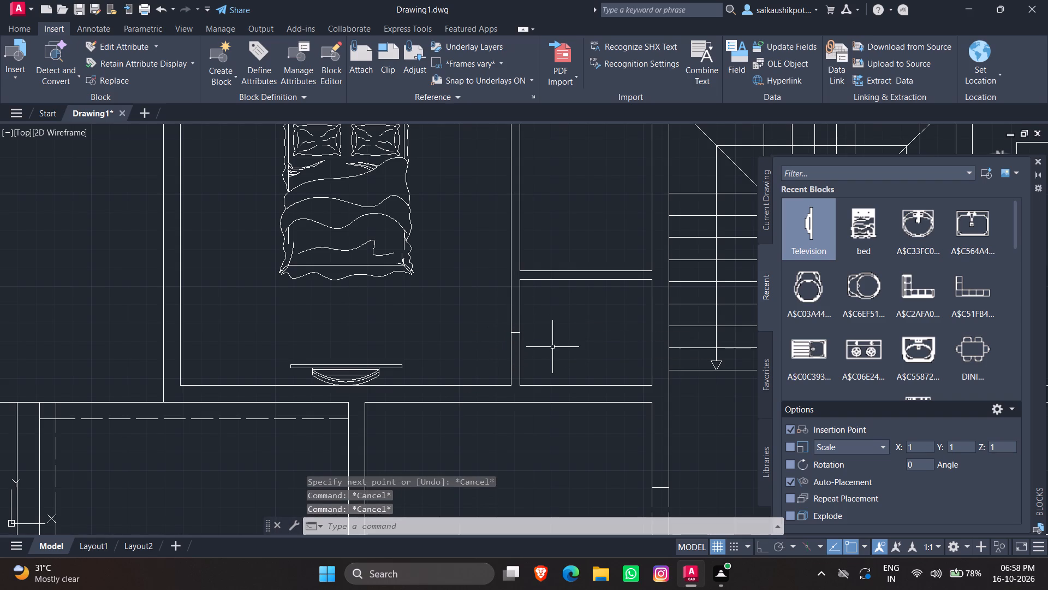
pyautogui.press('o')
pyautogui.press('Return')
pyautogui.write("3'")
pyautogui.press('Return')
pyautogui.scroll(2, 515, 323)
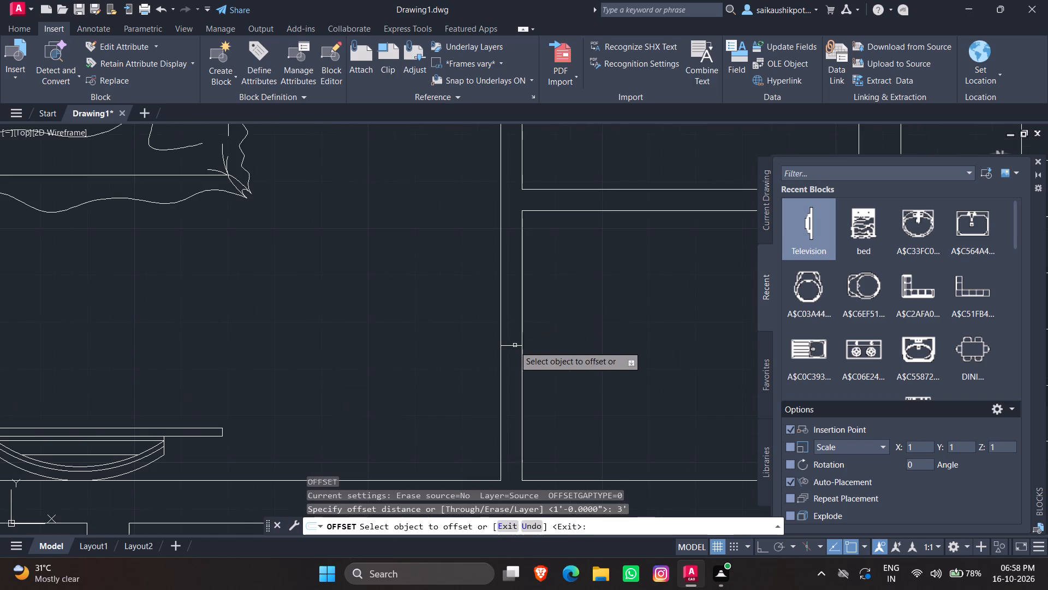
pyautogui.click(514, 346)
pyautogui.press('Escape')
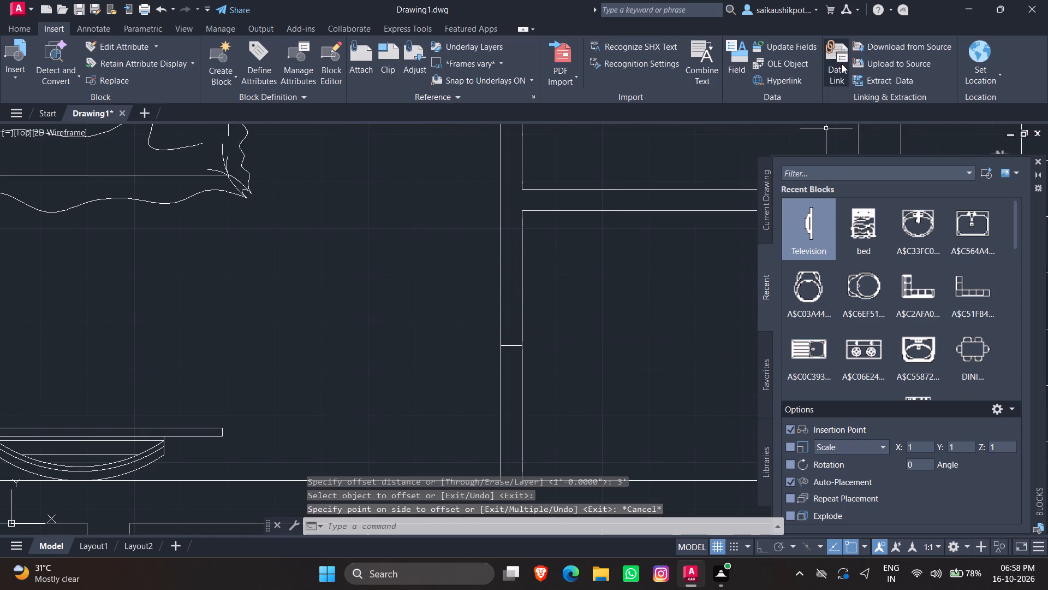
# Measure the width and height of the lower small room beside the bedroom.
pyautogui.click(30, 26)
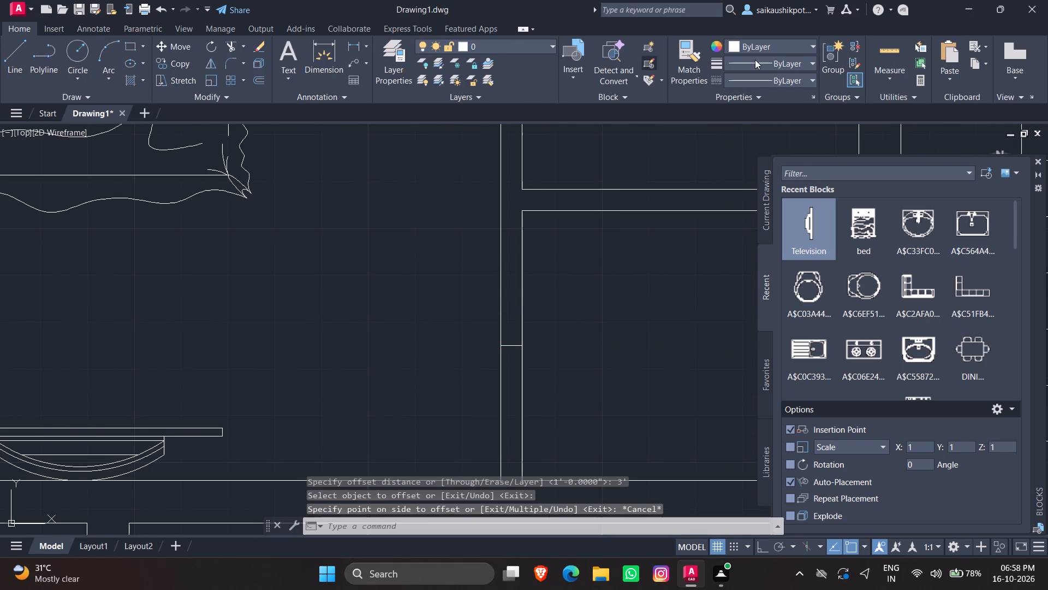
pyautogui.click(889, 46)
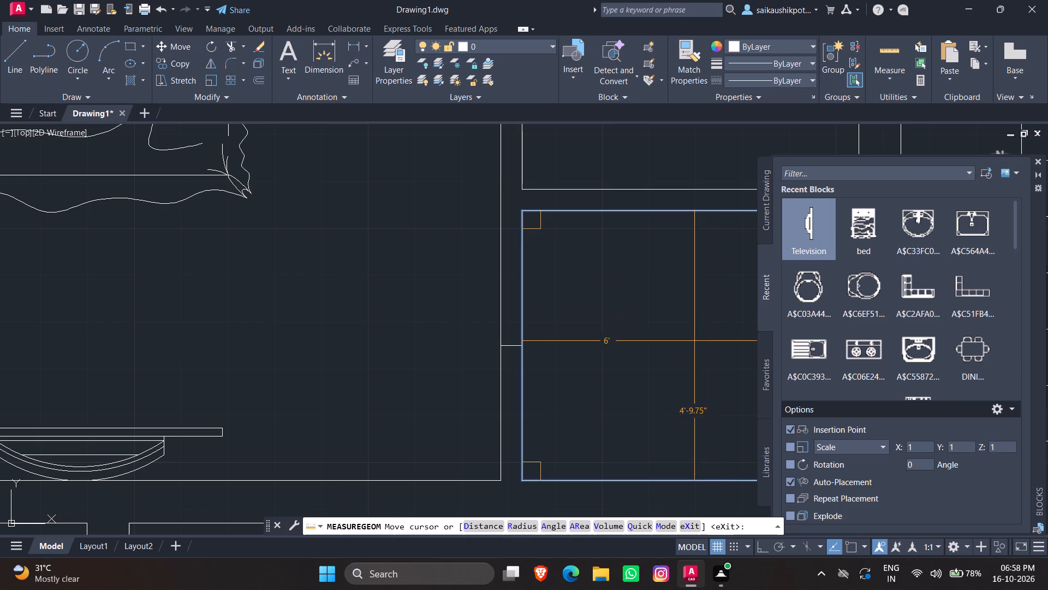
pyautogui.press('Escape')
pyautogui.press('Escape')
pyautogui.press('Escape')
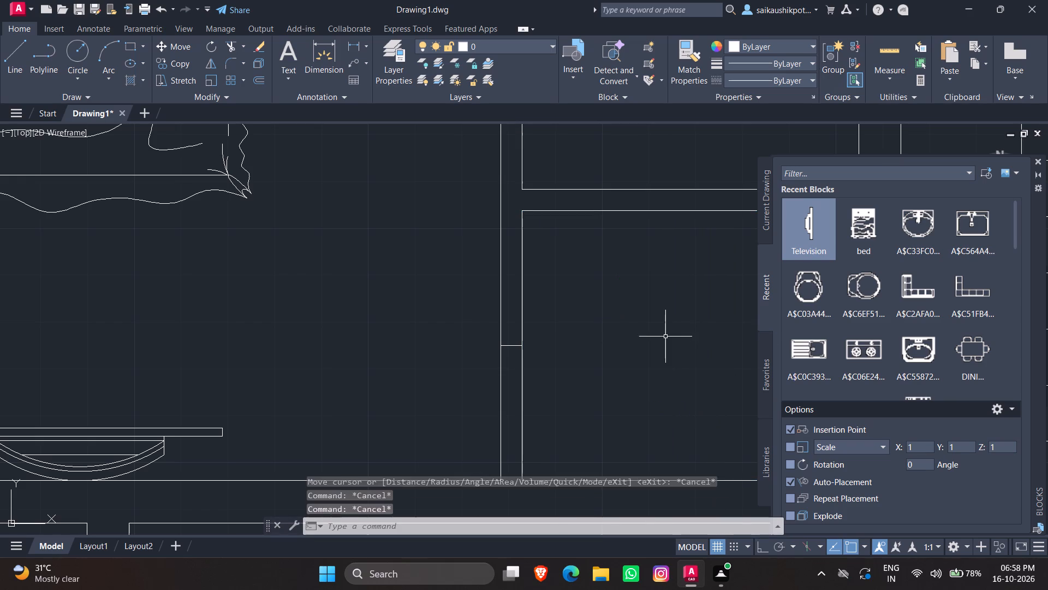
pyautogui.press('Escape')
pyautogui.press('Escape')
pyautogui.press('Escape')
# Offset the short line across the partition wall by 2' both upward and downward.
pyautogui.press('o')
pyautogui.press('Return')
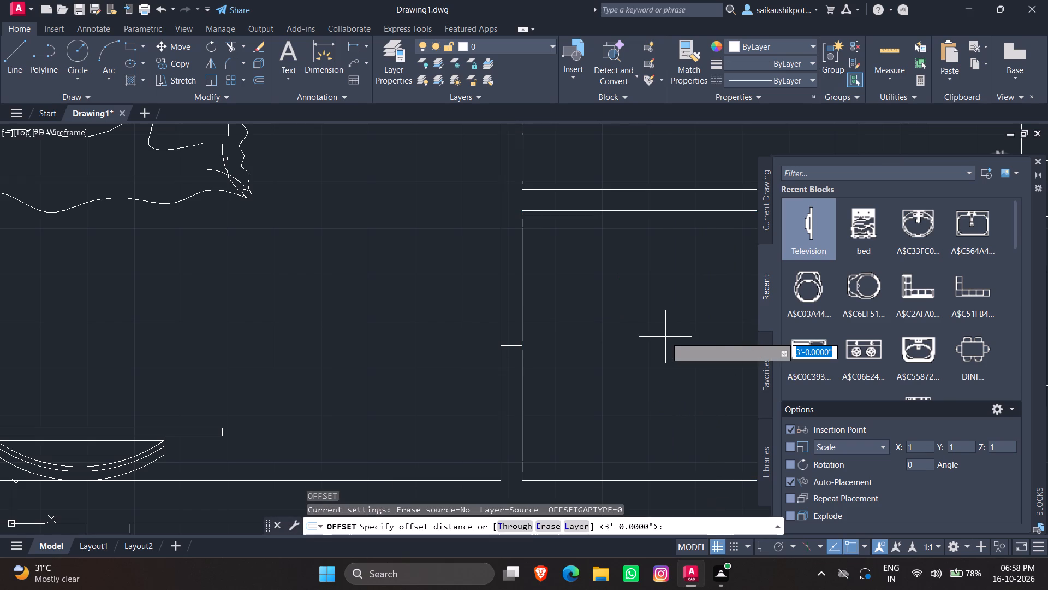
pyautogui.write("2'")
pyautogui.press('Return')
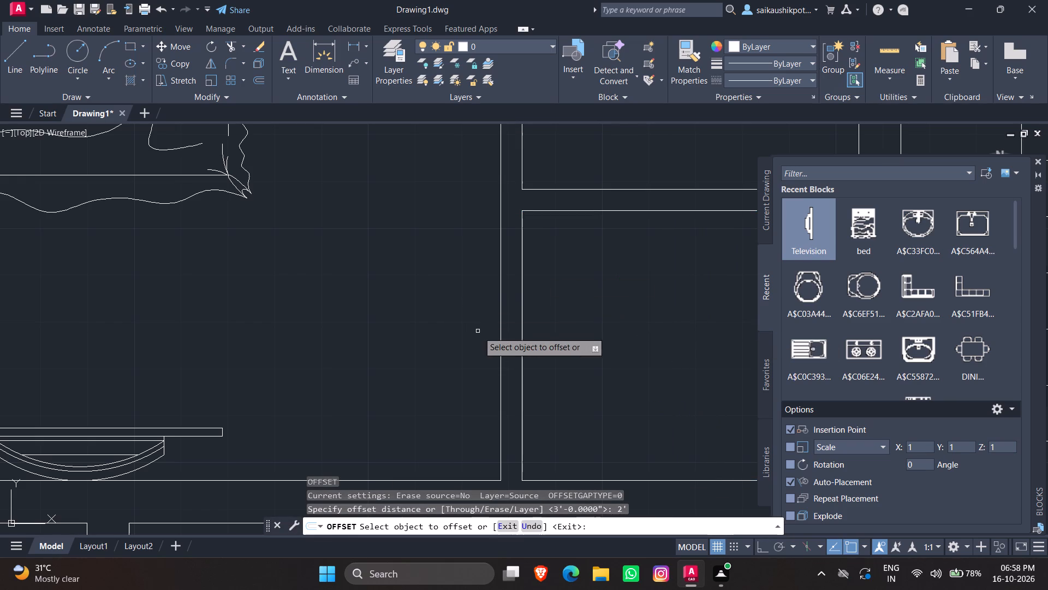
pyautogui.click(505, 346)
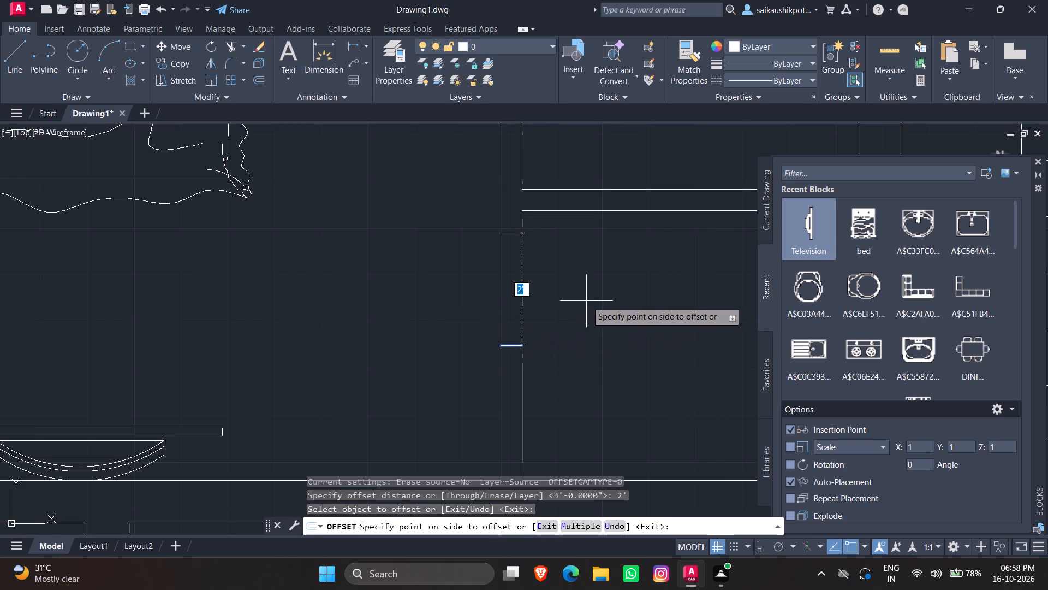
pyautogui.click(586, 301)
pyautogui.click(510, 347)
pyautogui.click(516, 414)
pyautogui.press('Escape')
pyautogui.scroll(-2, 569, 358)
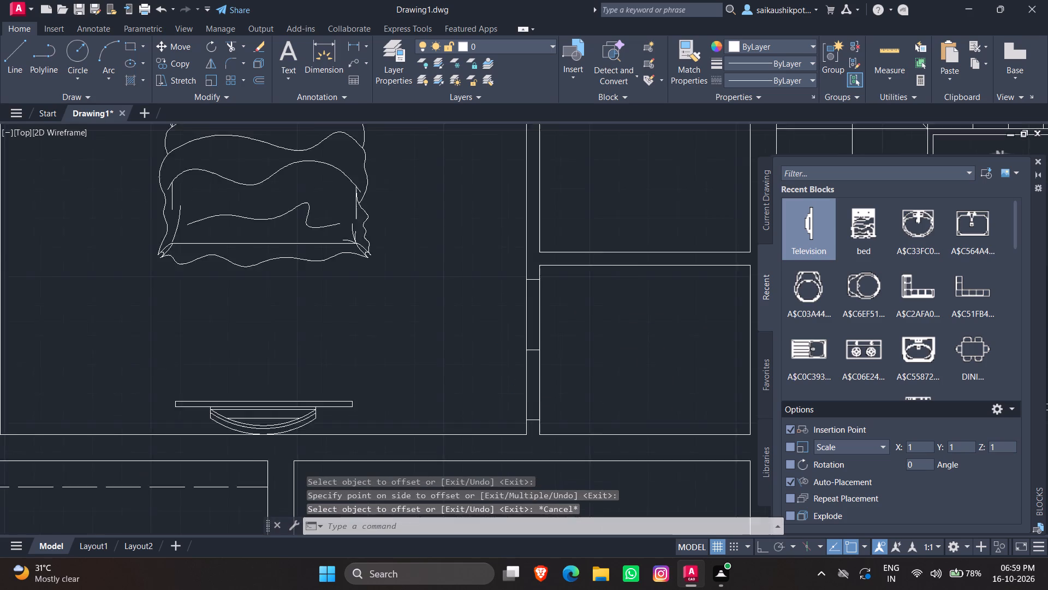
pyautogui.press('Escape')
pyautogui.press('Escape')
pyautogui.press('Escape')
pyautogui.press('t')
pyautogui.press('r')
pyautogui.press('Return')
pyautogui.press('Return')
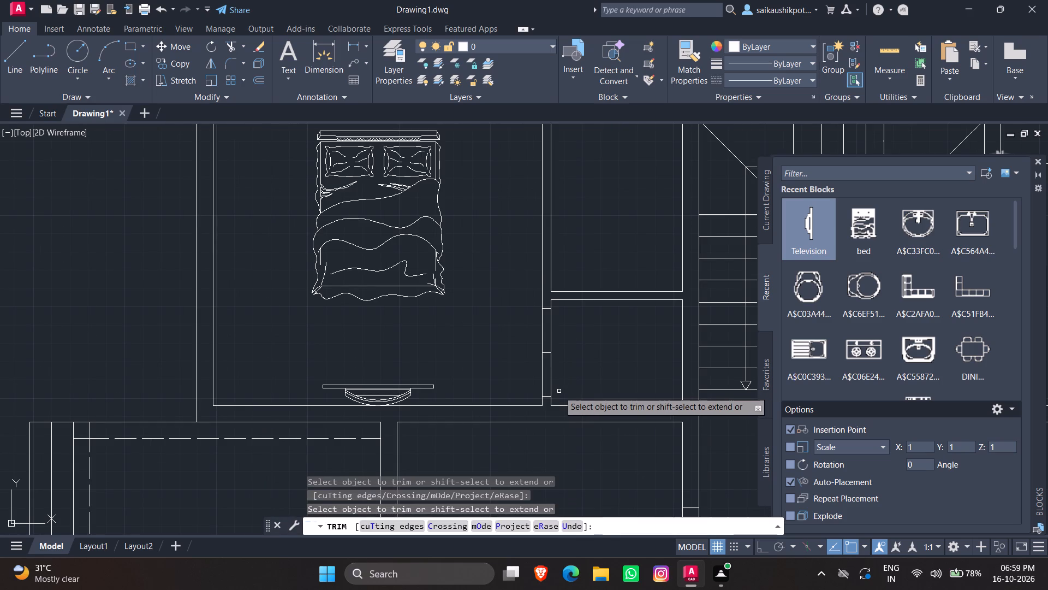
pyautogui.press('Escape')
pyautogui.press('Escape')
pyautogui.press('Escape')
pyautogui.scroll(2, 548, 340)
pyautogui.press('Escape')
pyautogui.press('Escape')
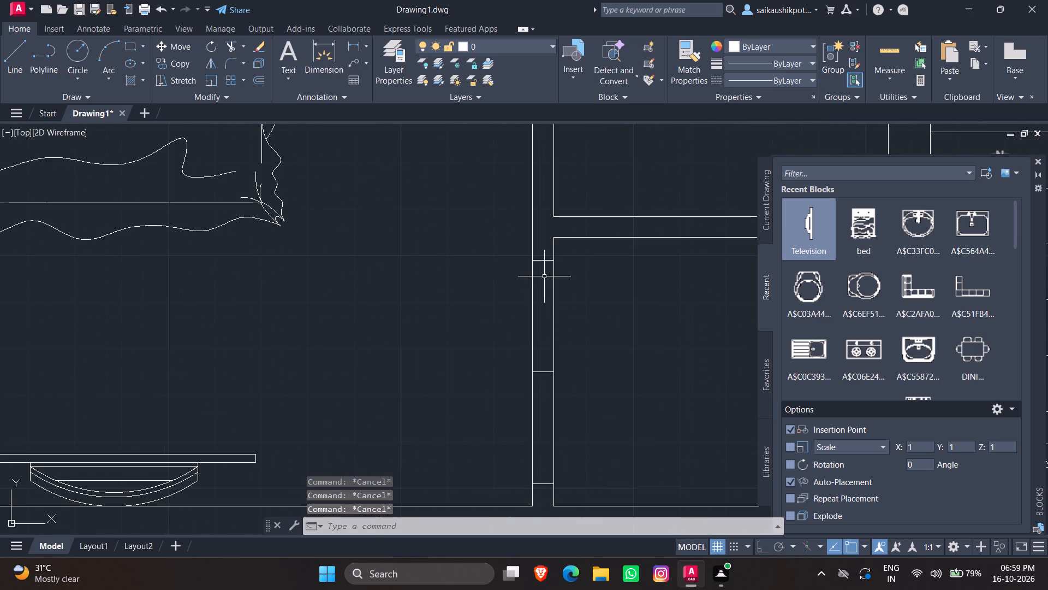
# Offset the uppermost short line in the partition wall 1' downward.
pyautogui.press('o')
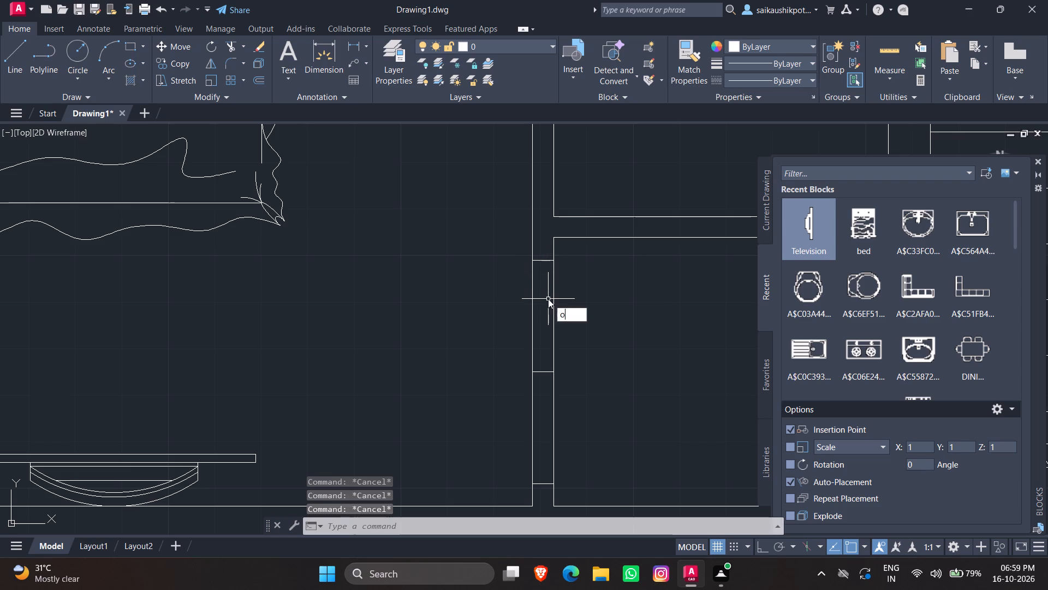
pyautogui.press('Return')
pyautogui.write("1'")
pyautogui.press('Return')
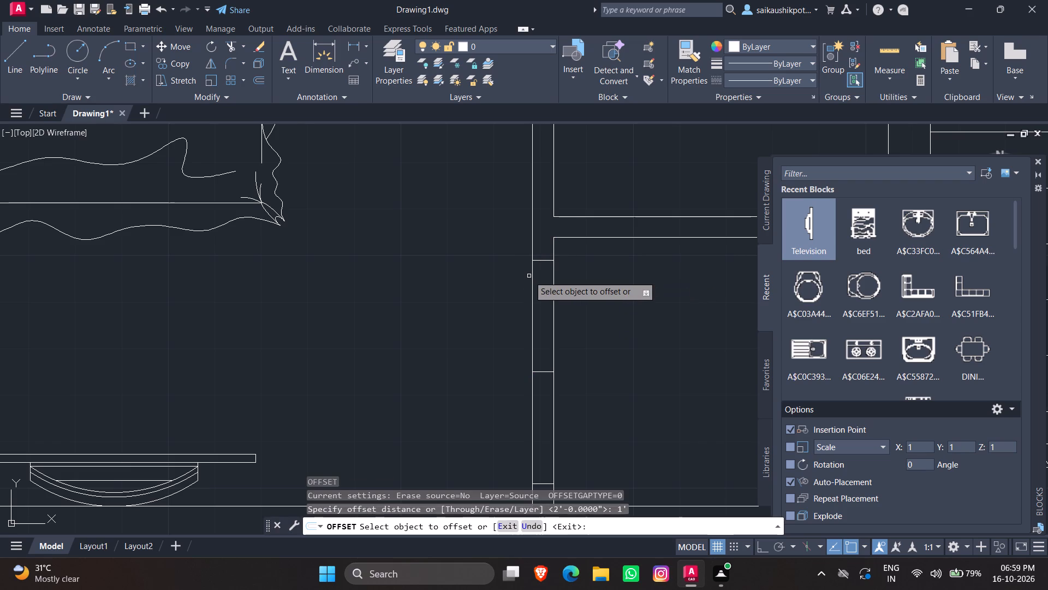
pyautogui.click(549, 259)
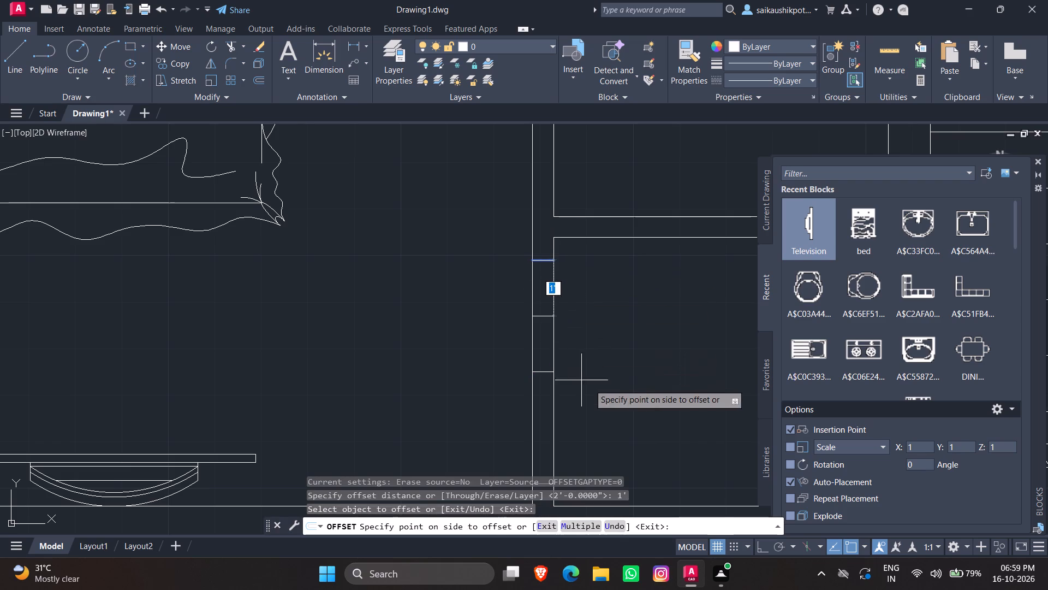
pyautogui.click(615, 384)
pyautogui.press('Escape')
pyautogui.press('Escape')
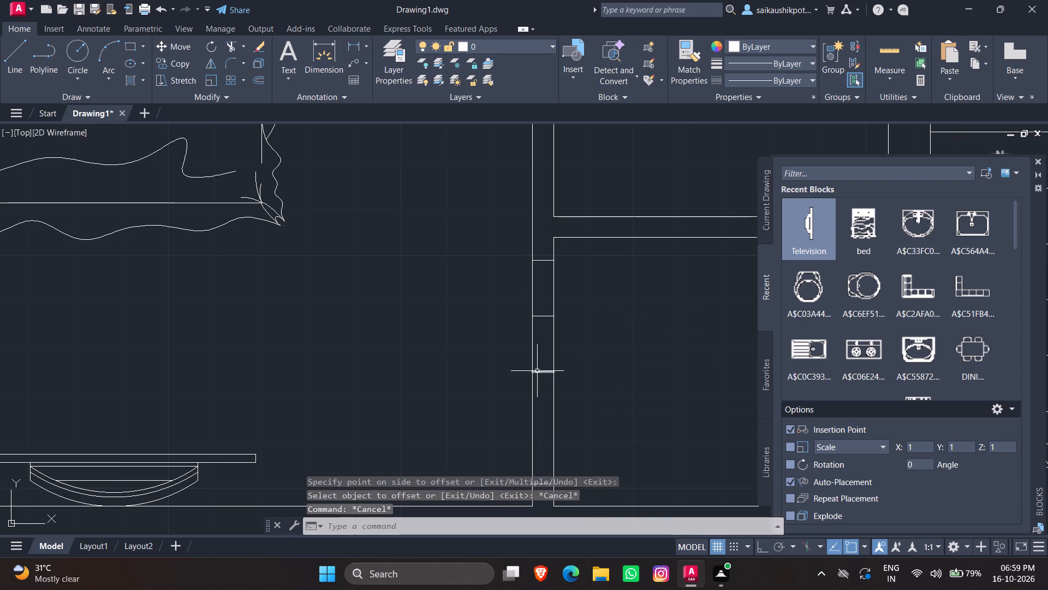
# Trim both partition wall lines between the two lowest short lines to open a doorway into the lower small room.
pyautogui.click(540, 367)
pyautogui.click(542, 397)
pyautogui.click(544, 364)
pyautogui.click(546, 374)
pyautogui.scroll(-1, 580, 323)
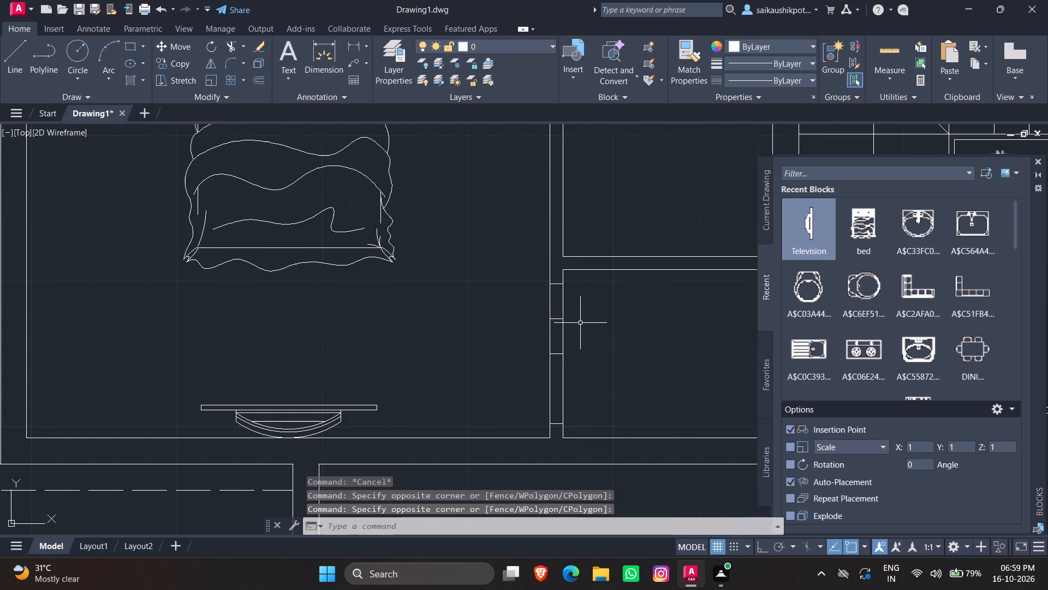
pyautogui.press('Escape')
pyautogui.scroll(1, 561, 374)
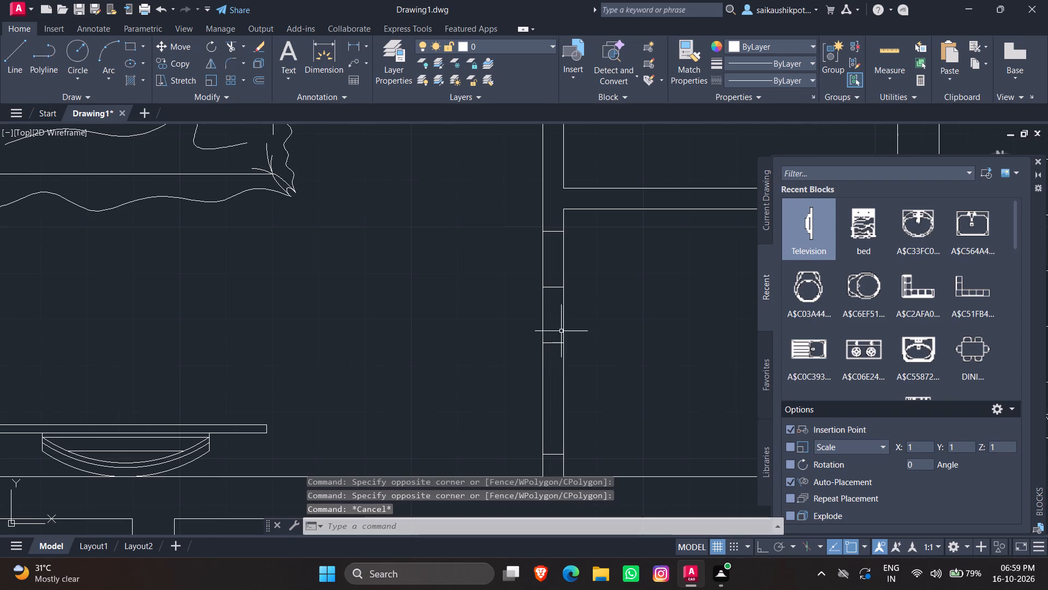
pyautogui.press('t')
pyautogui.press('r')
pyautogui.press('Return')
pyautogui.press('Return')
pyautogui.click(611, 391)
pyautogui.click(504, 405)
pyautogui.press('Escape')
pyautogui.press('Escape')
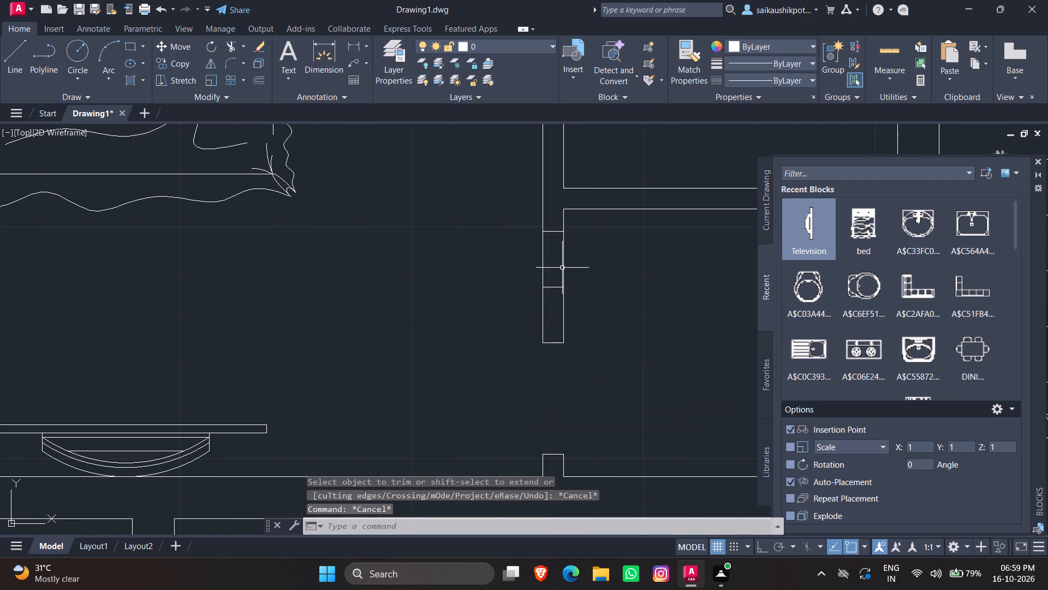
# Delete the two remaining short lines across the partition above the lower small room's doorway.
pyautogui.scroll(1, 565, 281)
pyautogui.click(549, 288)
pyautogui.click(535, 258)
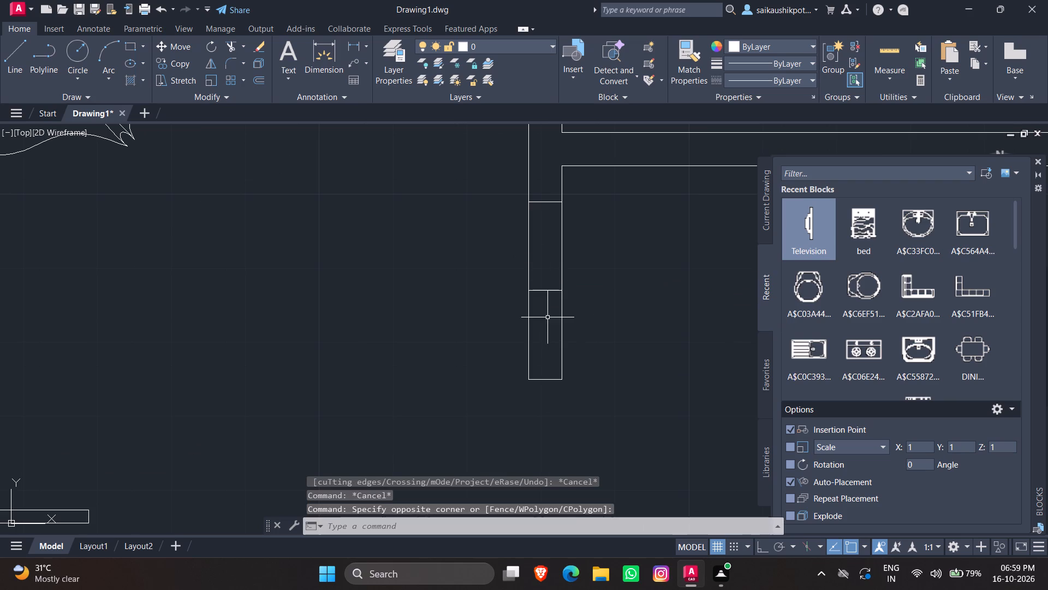
pyautogui.click(547, 318)
pyautogui.click(534, 270)
pyautogui.click(542, 223)
pyautogui.click(545, 169)
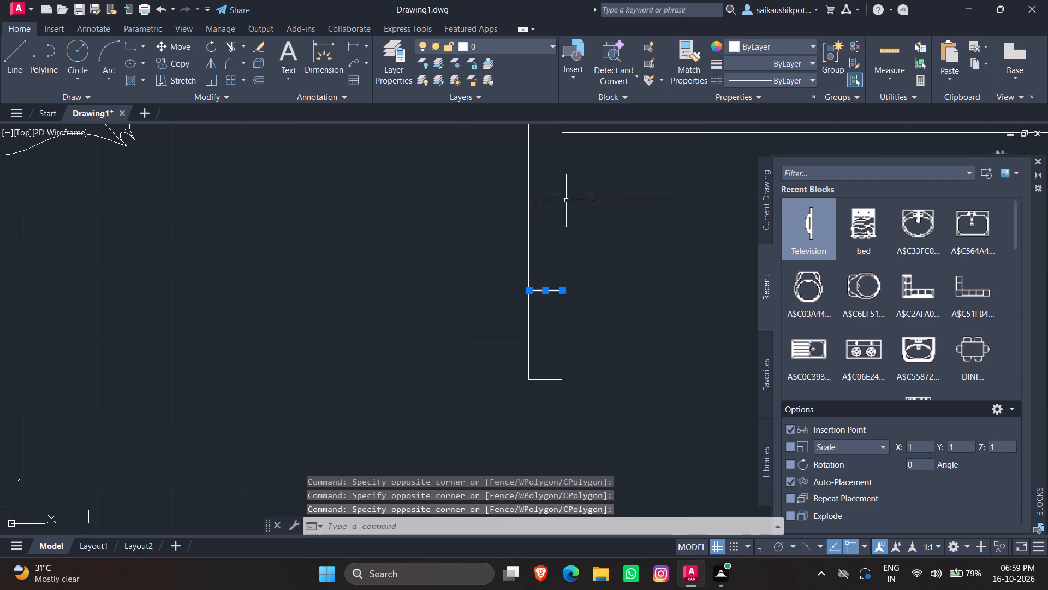
pyautogui.click(542, 228)
pyautogui.click(548, 177)
pyautogui.click(555, 214)
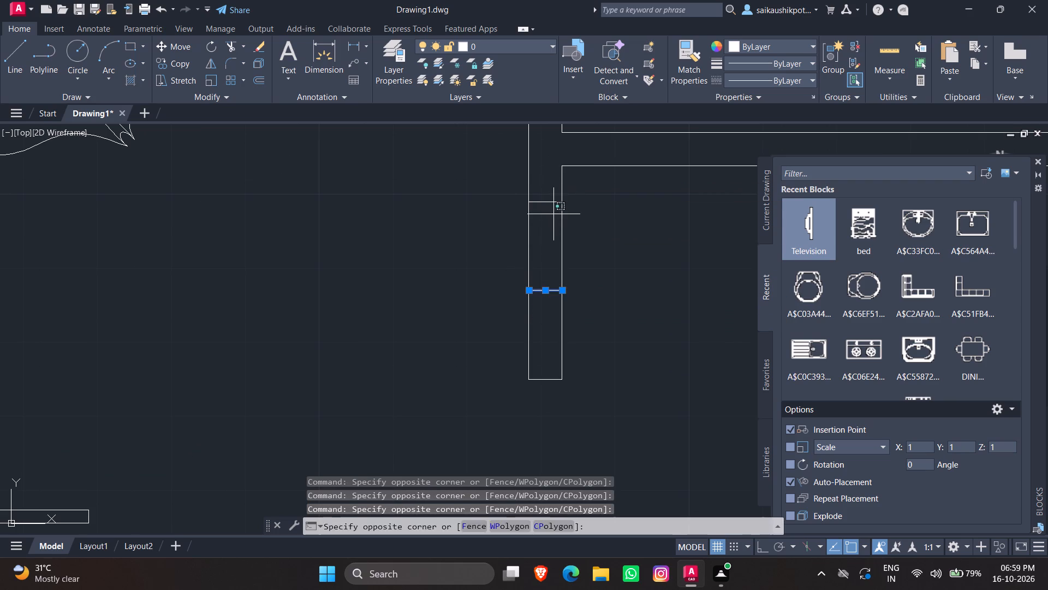
pyautogui.click(543, 178)
pyautogui.press('Delete')
pyautogui.press('Escape')
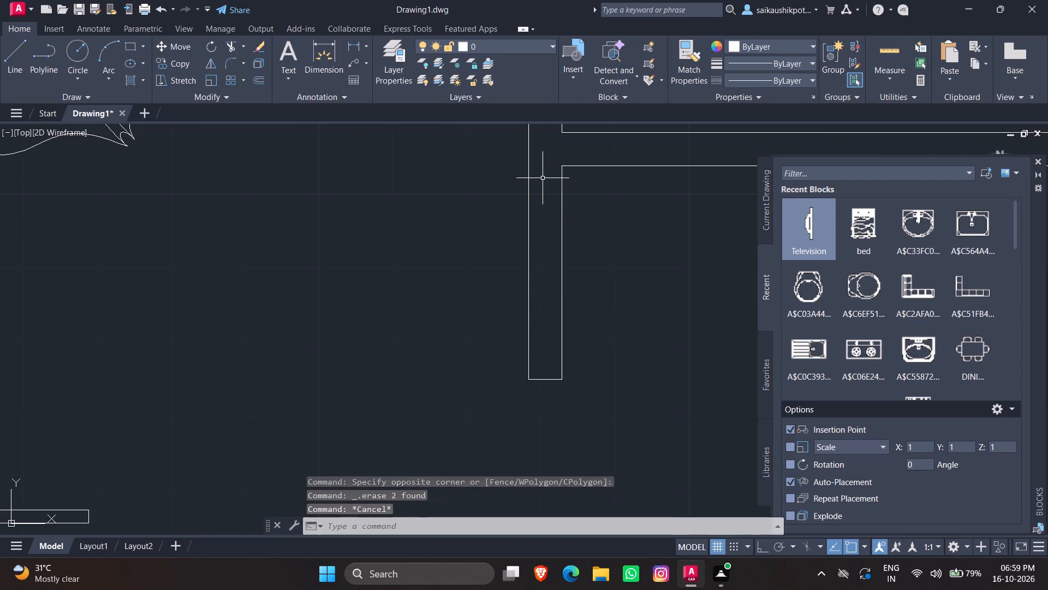
# Offset the short line closing the partition above the lower doorway 1' upward.
pyautogui.scroll(-3, 532, 193)
pyautogui.press('Escape')
pyautogui.scroll(-1, 525, 255)
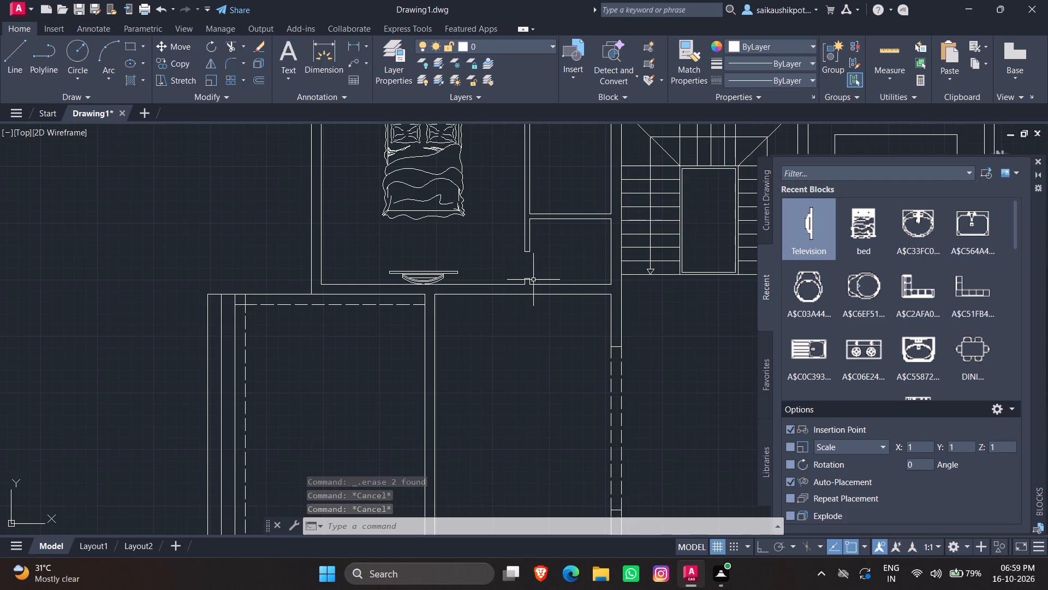
pyautogui.scroll(2, 520, 226)
pyautogui.scroll(1, 558, 293)
pyautogui.press('o')
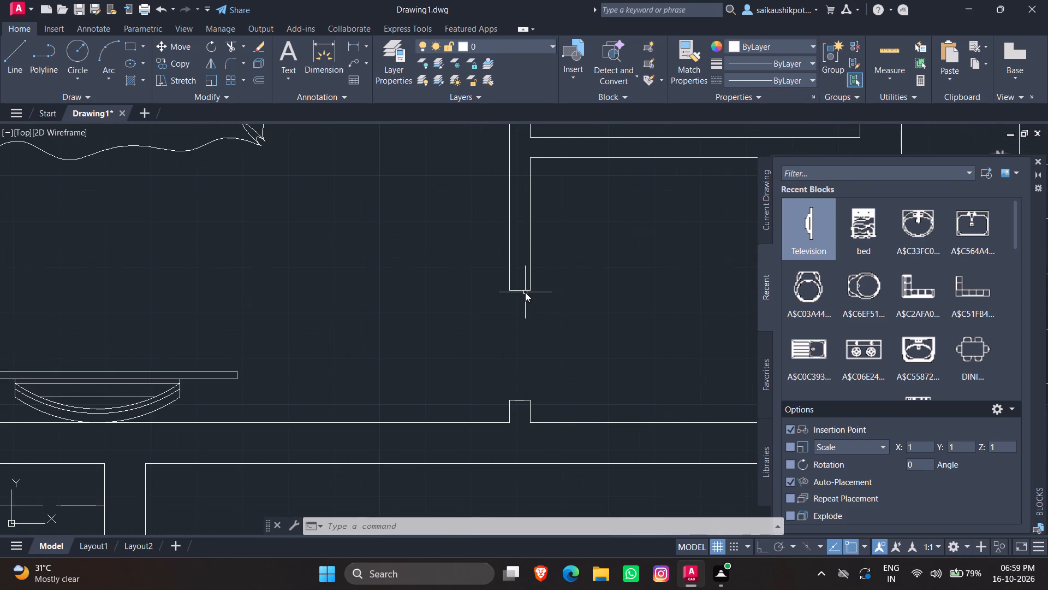
pyautogui.press('Return')
pyautogui.write("1'")
pyautogui.press('Return')
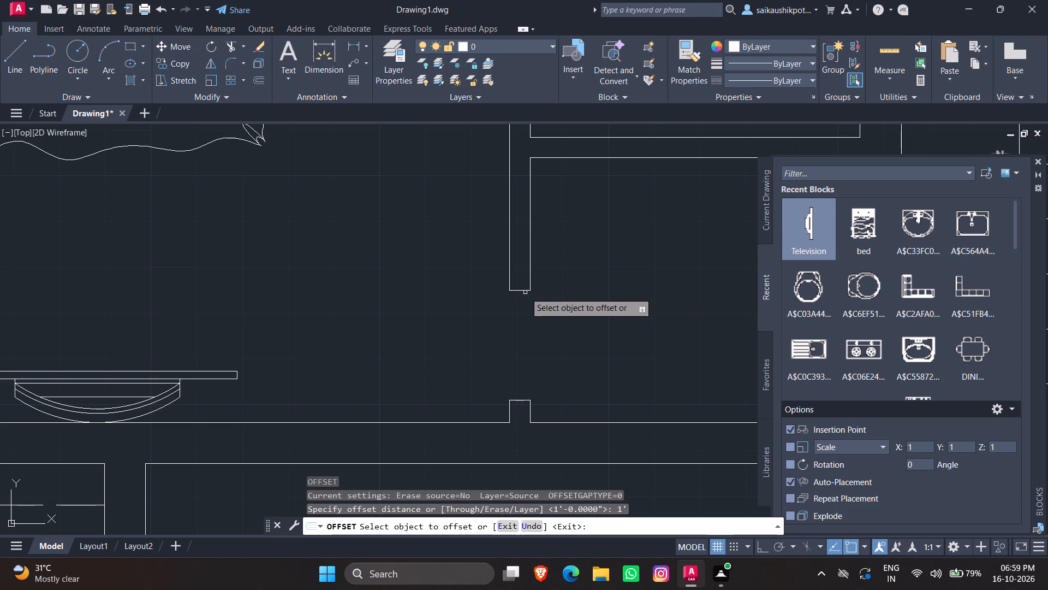
pyautogui.click(516, 291)
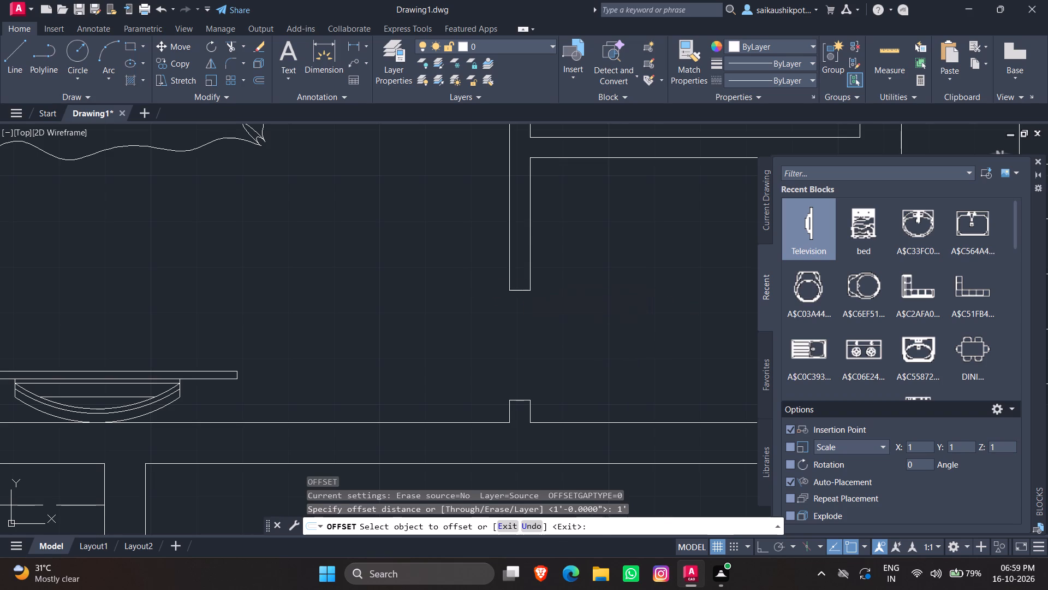
pyautogui.click(597, 235)
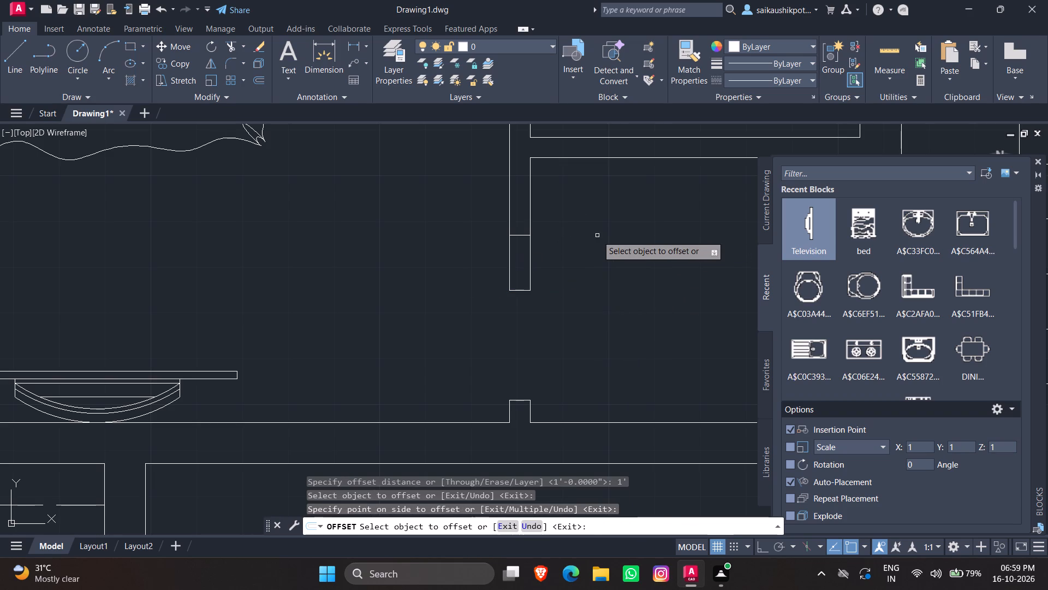
pyautogui.press('Escape')
pyautogui.press('Escape')
# Trim both partition lines below the new offset line and remove the leftover short line to widen the lower doorway.
pyautogui.write('tr')
pyautogui.press('Return')
pyautogui.press('Return')
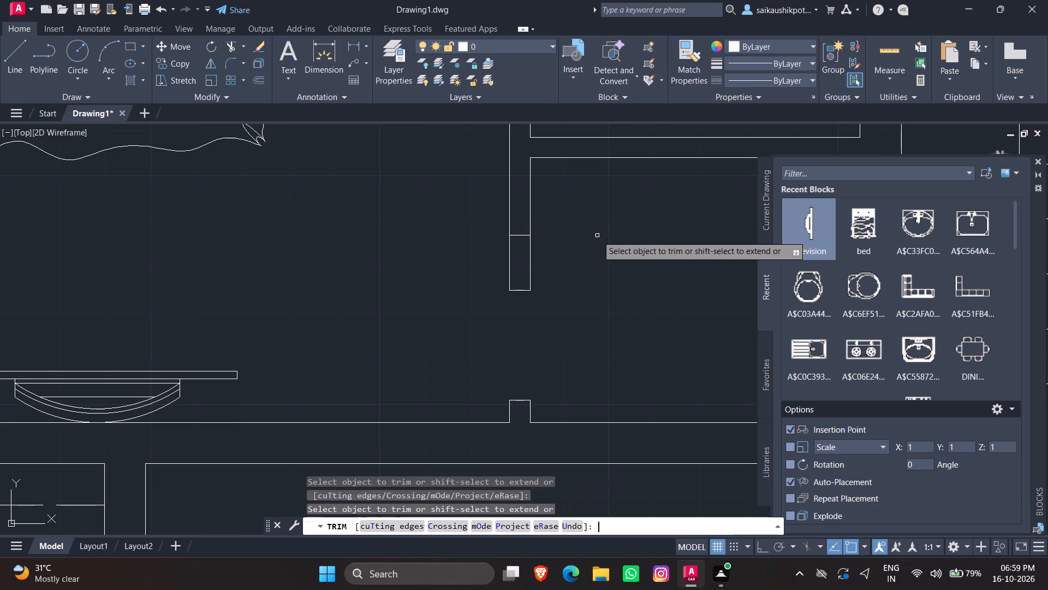
pyautogui.click(584, 256)
pyautogui.click(504, 267)
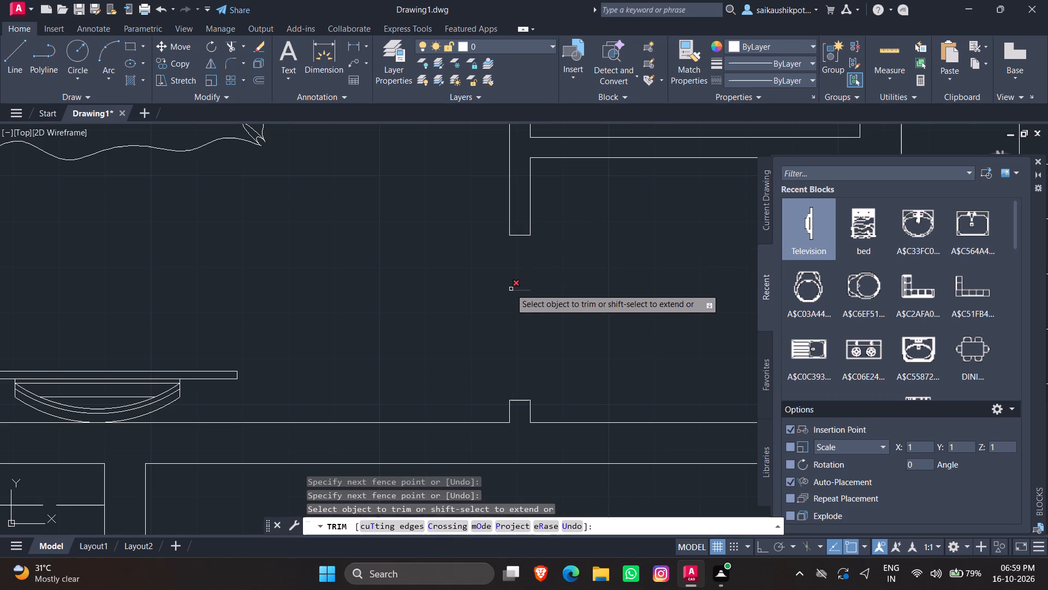
pyautogui.click(510, 283)
pyautogui.click(525, 308)
pyautogui.press('Escape')
pyautogui.press('Escape')
pyautogui.press('Escape')
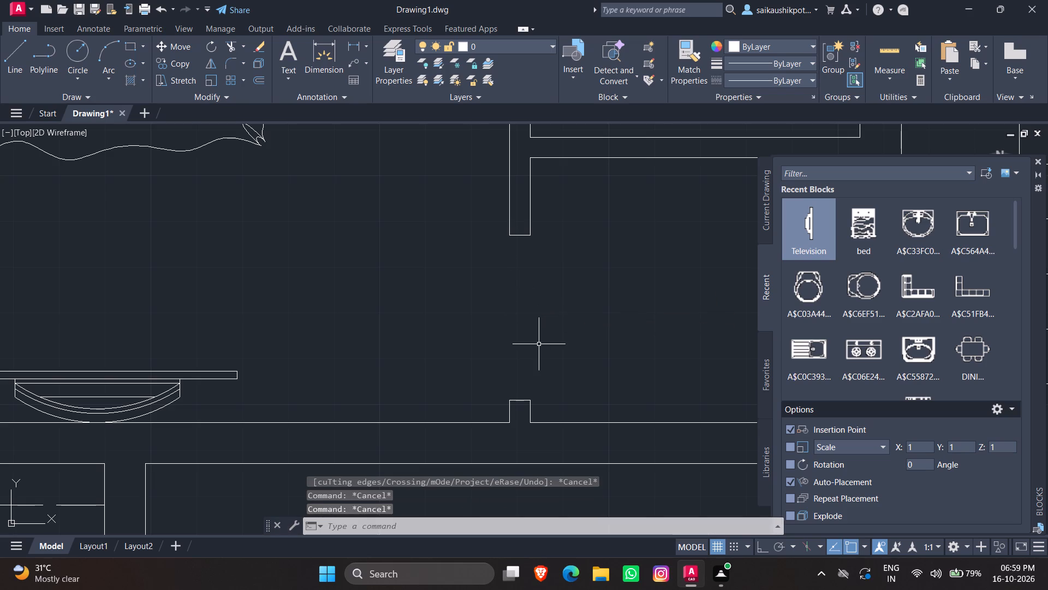
# Draw a horizontal line across the partition from the upper small room's lower-left corner, with ortho on.
pyautogui.scroll(-2, 553, 364)
pyautogui.press('Escape')
pyautogui.press('Escape')
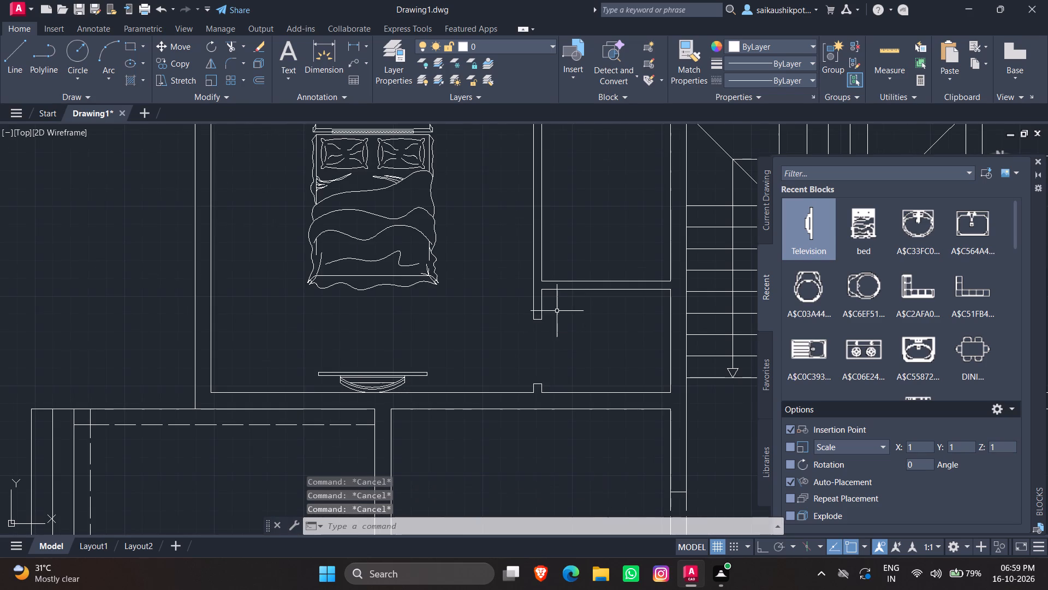
pyautogui.scroll(-4, 559, 376)
pyautogui.scroll(1, 569, 360)
pyautogui.press('Escape')
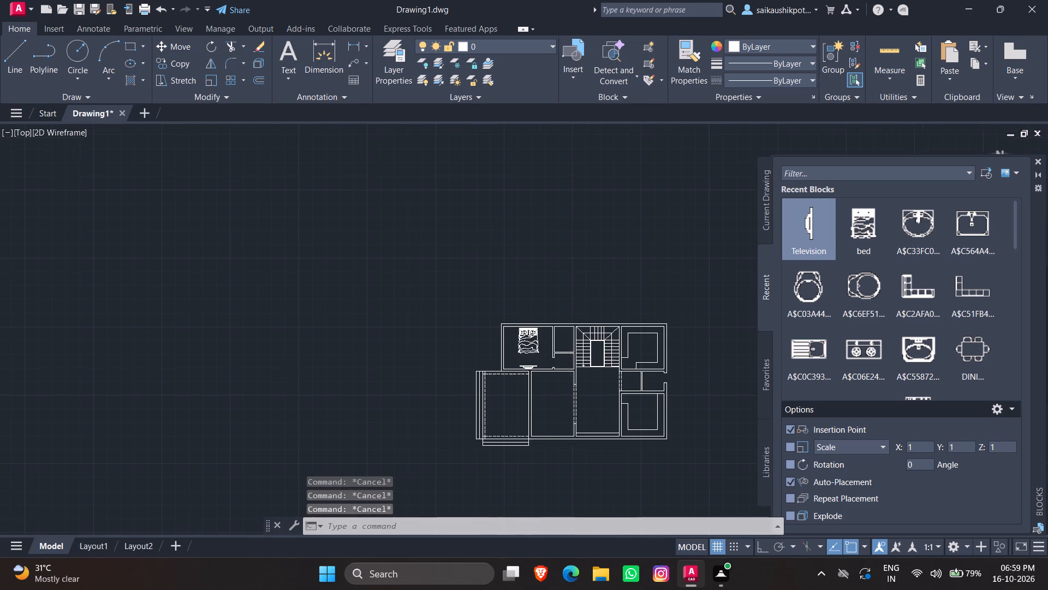
pyautogui.scroll(1, 569, 360)
pyautogui.press('Escape')
pyautogui.scroll(1, 553, 377)
pyautogui.press('Escape')
pyautogui.scroll(1, 553, 377)
pyautogui.scroll(-2, 556, 387)
pyautogui.press('Escape')
pyautogui.press('Escape')
pyautogui.press('Escape')
pyautogui.press('l')
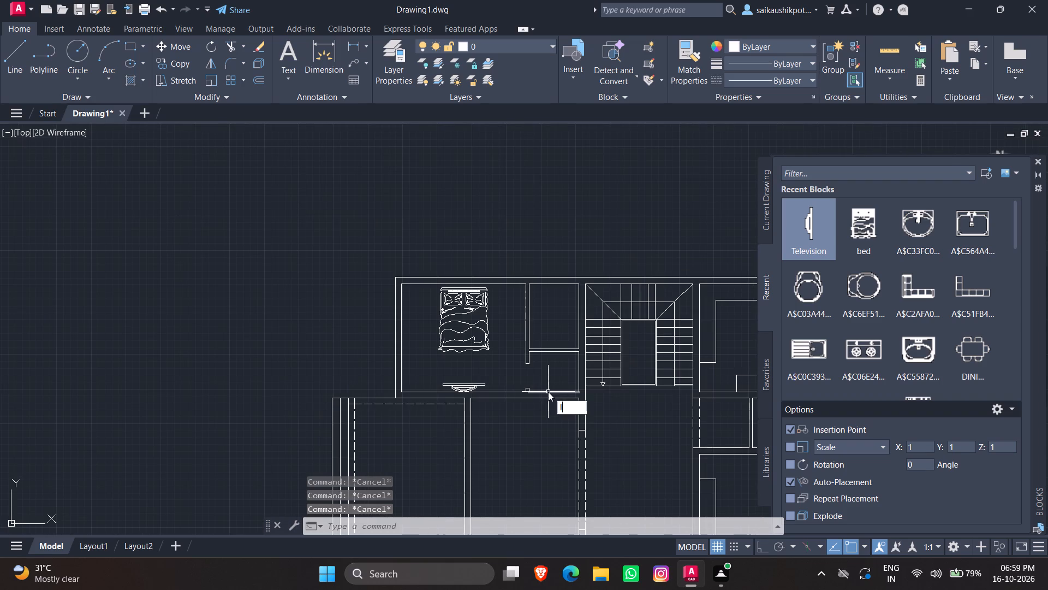
pyautogui.press('Return')
pyautogui.press('F8')
pyautogui.scroll(2, 531, 306)
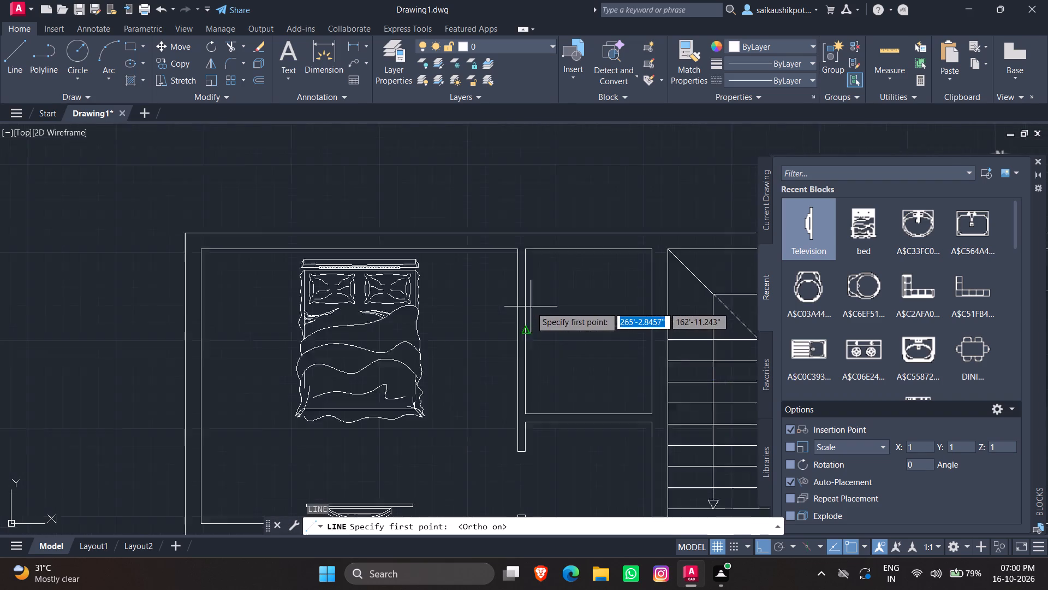
pyautogui.scroll(3, 531, 306)
pyautogui.scroll(-4, 532, 361)
pyautogui.scroll(3, 539, 402)
pyautogui.scroll(-2, 543, 380)
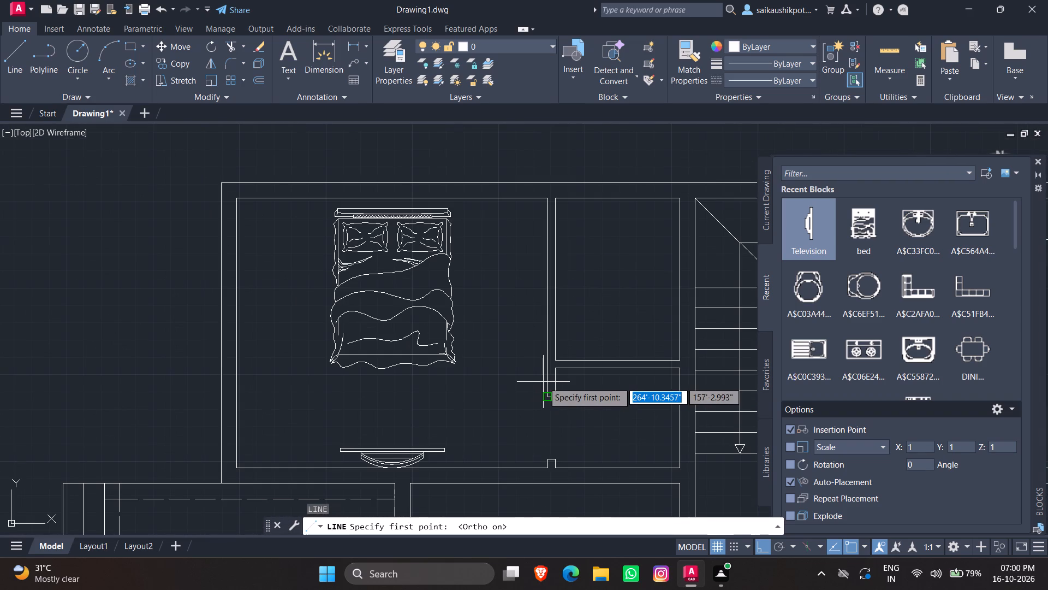
pyautogui.scroll(2, 552, 391)
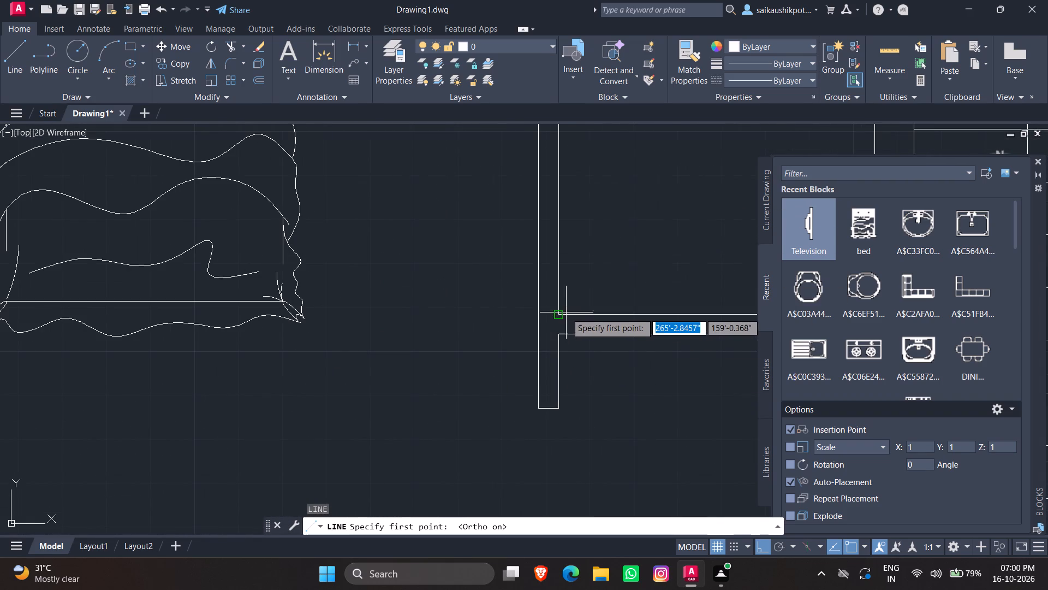
pyautogui.click(560, 313)
pyautogui.click(540, 310)
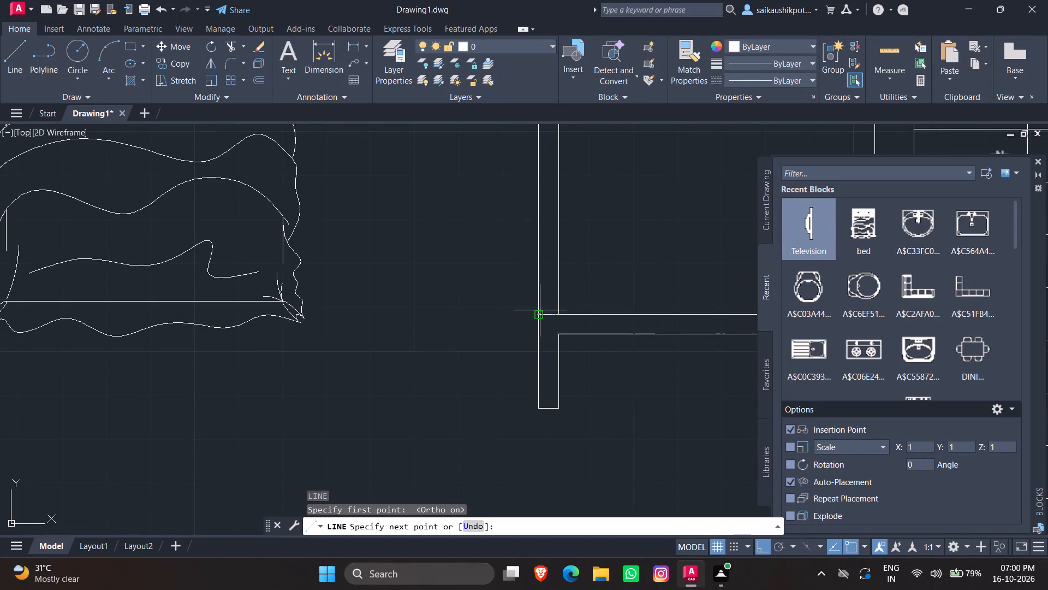
pyautogui.press('Escape')
pyautogui.press('Escape')
pyautogui.press('Escape')
pyautogui.press('Escape')
pyautogui.press('Escape')
# Offset the short line at the upper small room's lower-left corner 3' upward.
pyautogui.press('p')
pyautogui.press('BackSpace')
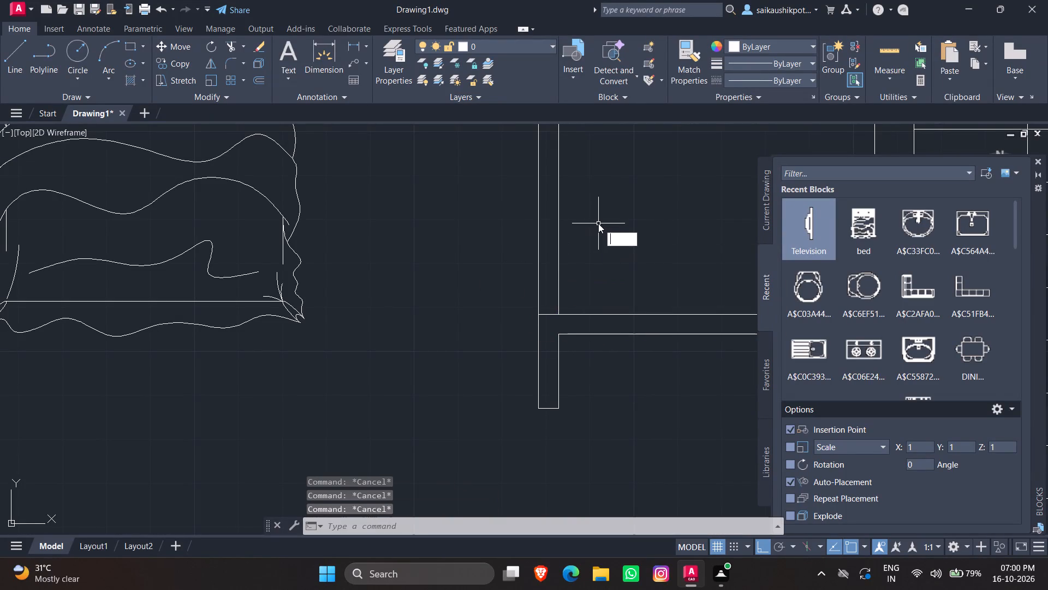
pyautogui.press('o')
pyautogui.press('Return')
pyautogui.press('Escape')
pyautogui.press('Escape')
pyautogui.press('Escape')
pyautogui.press('o')
pyautogui.press('Return')
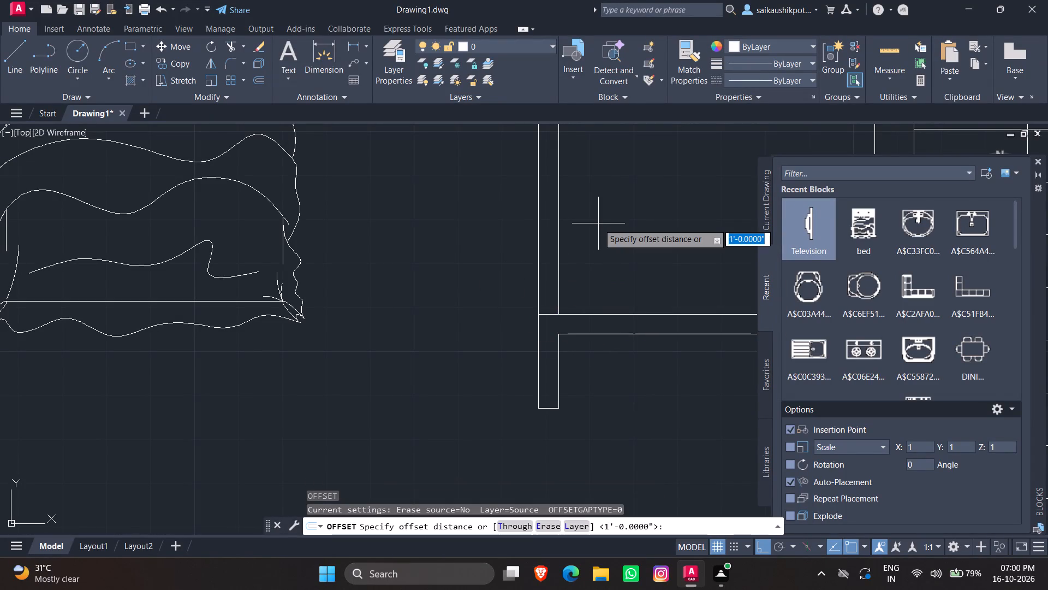
pyautogui.write("3'")
pyautogui.press('Return')
pyautogui.scroll(-2, 545, 290)
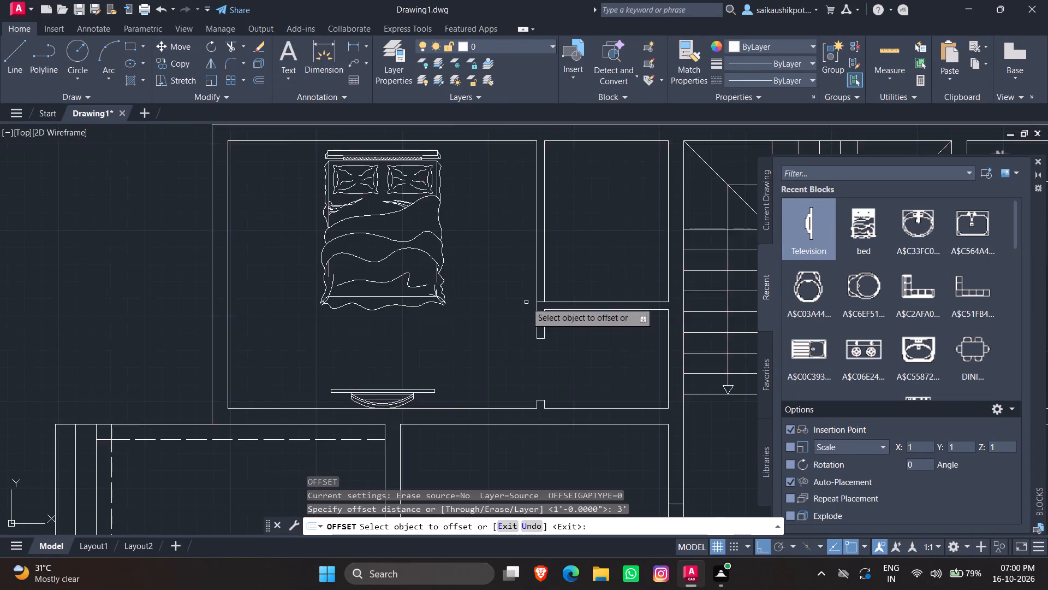
pyautogui.scroll(3, 524, 301)
pyautogui.click(581, 300)
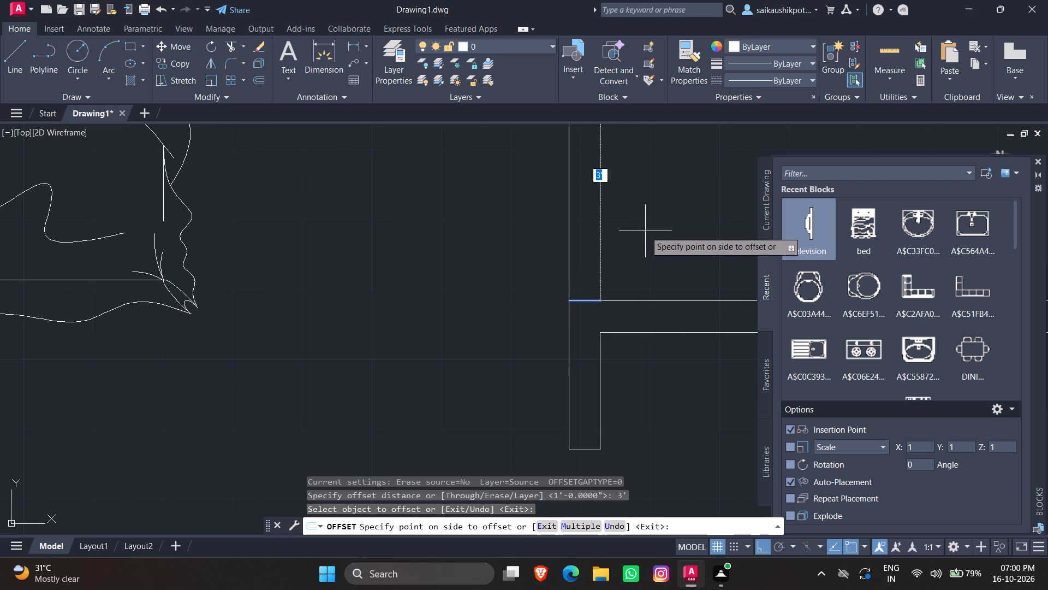
pyautogui.scroll(-2, 645, 231)
pyautogui.click(648, 214)
pyautogui.press('Escape')
pyautogui.press('Escape')
# Trim both partition wall lines between the two short lines to open the upper small room's doorway.
pyautogui.write('tr')
pyautogui.press('Return')
pyautogui.press('Return')
pyautogui.moveTo(648, 210); pyautogui.dragTo(635, 216)
pyautogui.click(587, 226)
pyautogui.press('Escape')
pyautogui.press('Escape')
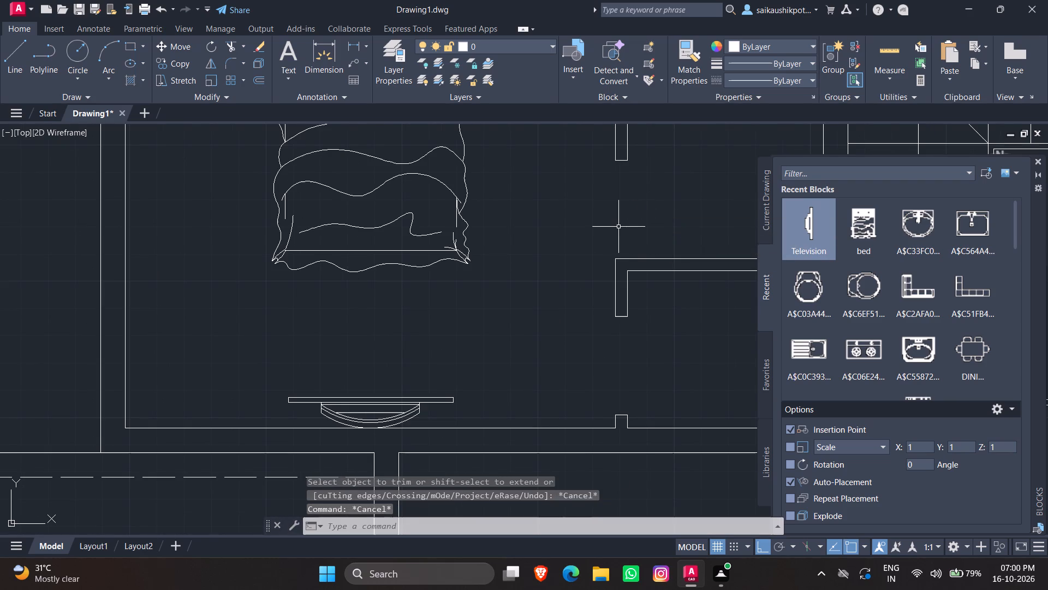
# Draw a 3' by 2" door leaf outline extending right from the lower edge of the upper small room's doorway.
pyautogui.press('l')
pyautogui.press('Return')
pyautogui.click(612, 261)
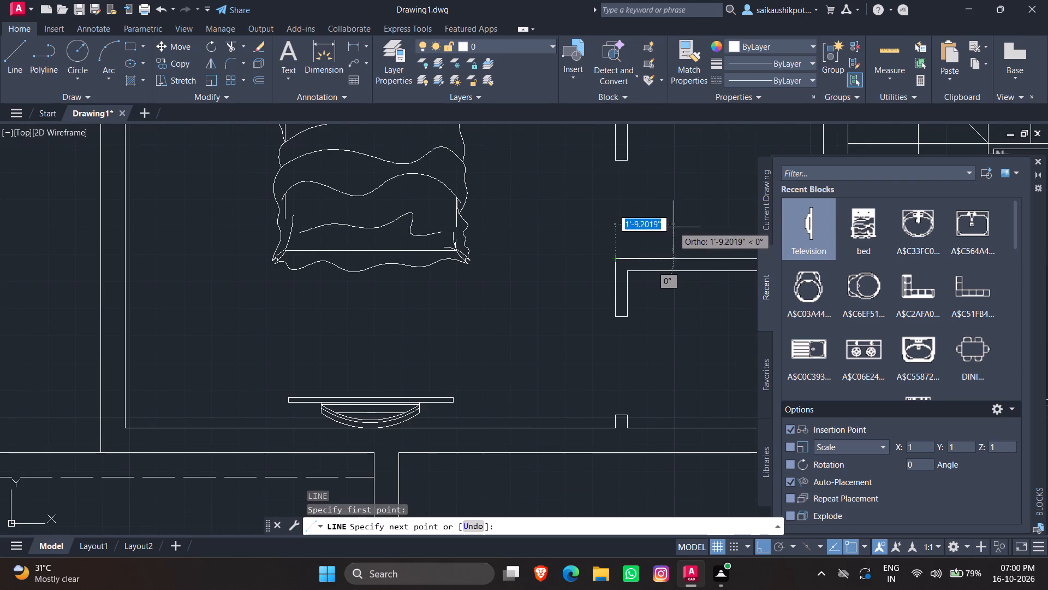
pyautogui.write("3'")
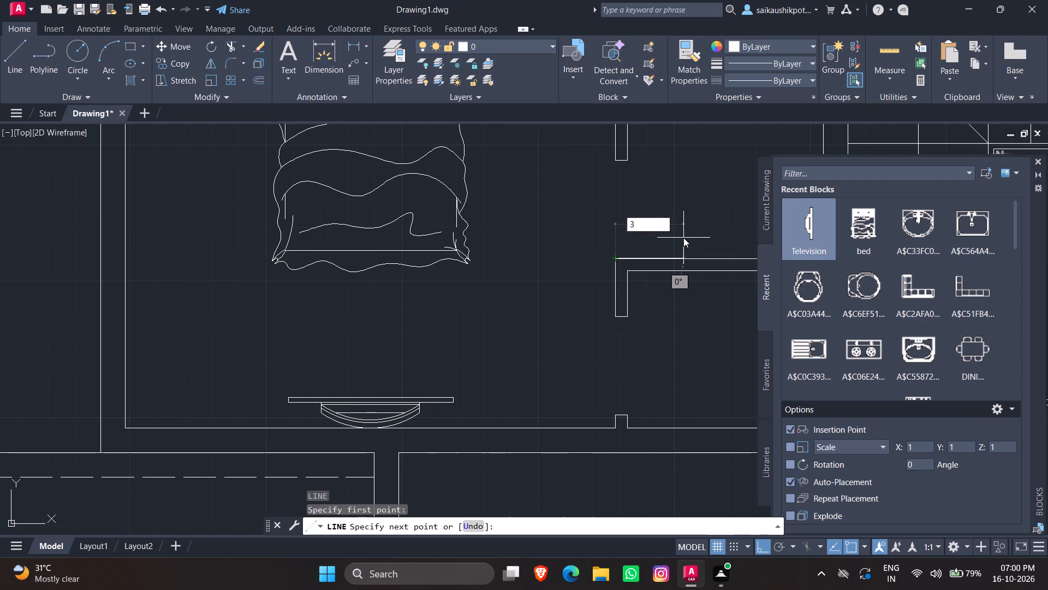
pyautogui.press('Return')
pyautogui.write('2"')
pyautogui.press('Return')
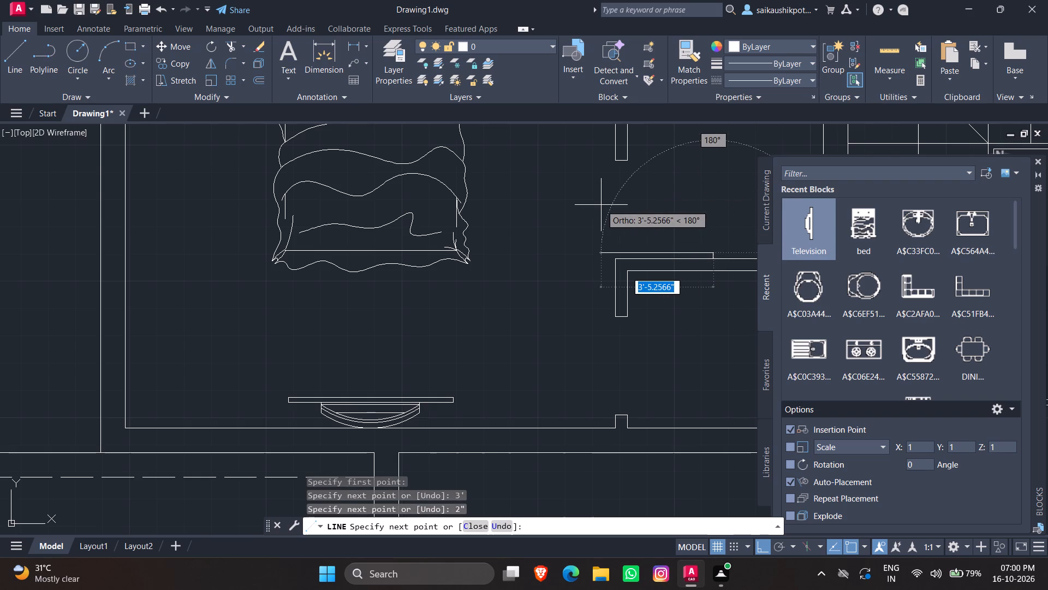
pyautogui.write("3'")
pyautogui.press('Return')
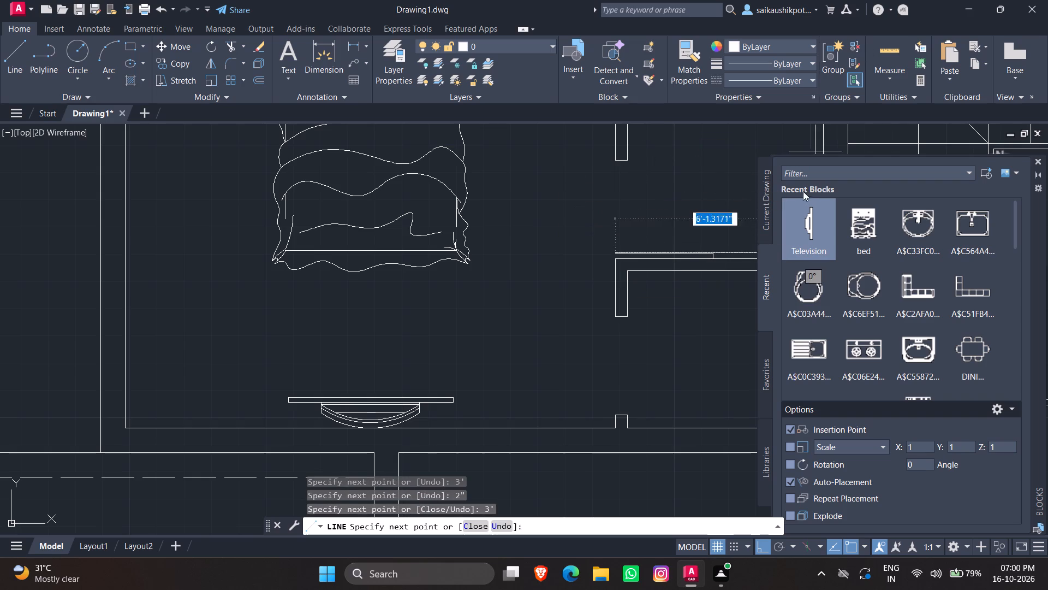
pyautogui.scroll(3, 657, 241)
pyautogui.click(493, 302)
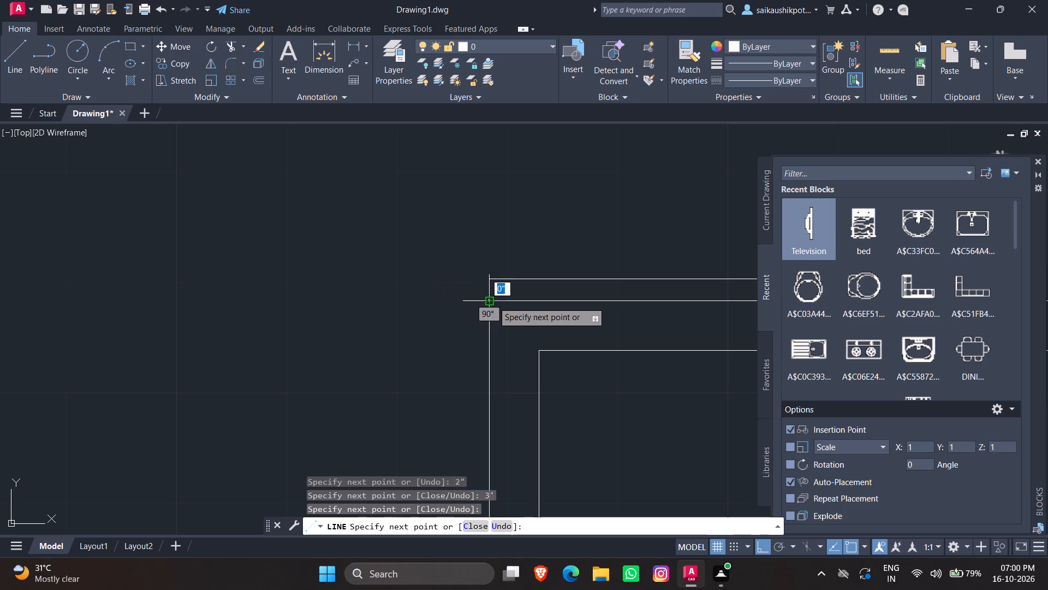
pyautogui.press('Escape')
pyautogui.press('Escape')
# Draw a door swing arc from the upper small room doorway's upper-left corner to the leaf's free end, with ortho off.
pyautogui.scroll(-4, 476, 267)
pyautogui.scroll(1, 515, 222)
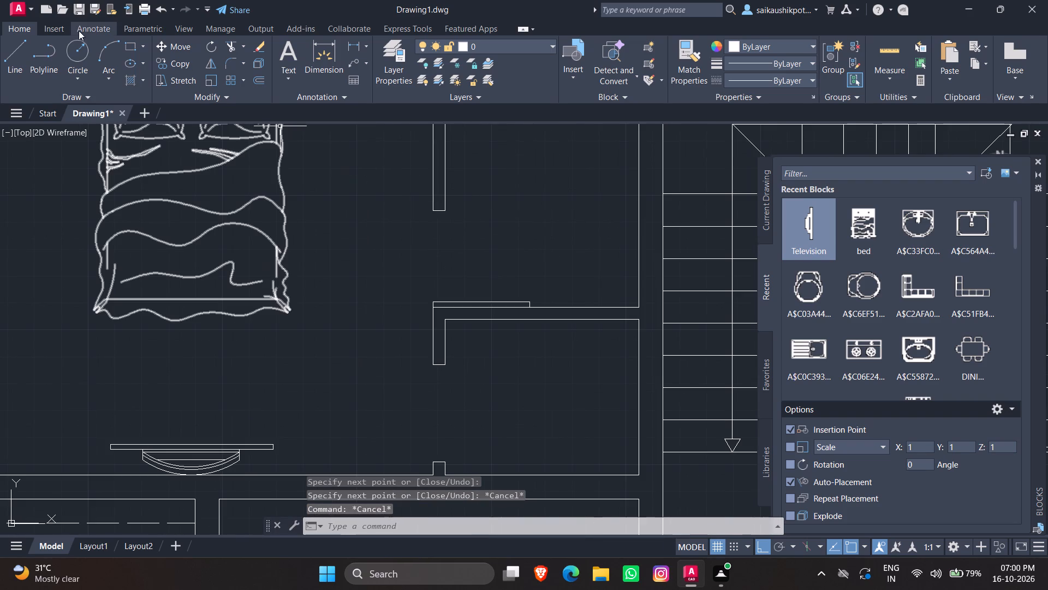
pyautogui.click(108, 50)
pyautogui.press('F8')
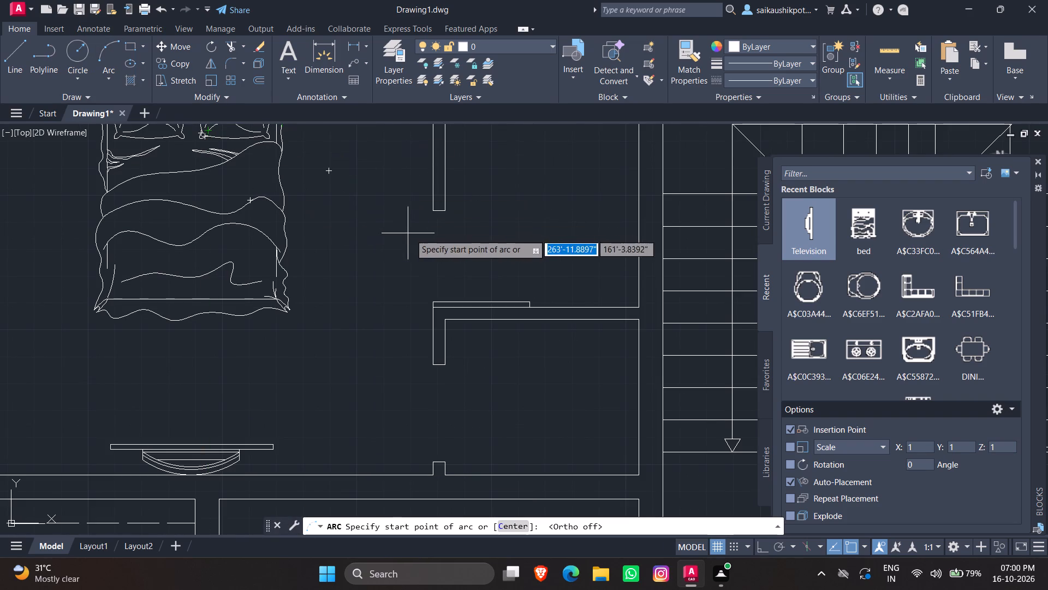
pyautogui.click(436, 210)
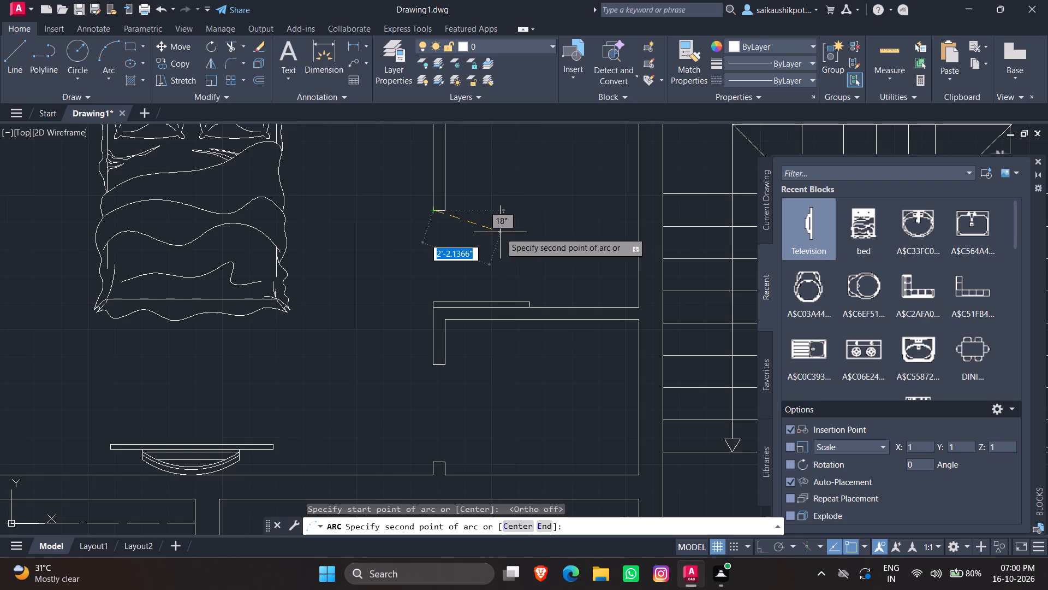
pyautogui.click(500, 232)
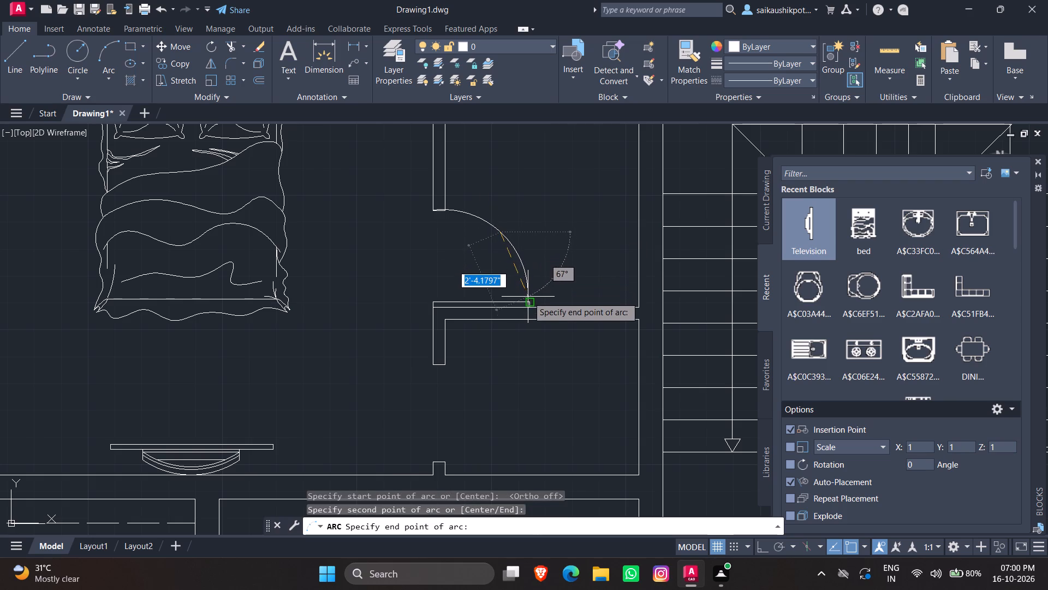
pyautogui.click(528, 299)
pyautogui.scroll(2, 532, 274)
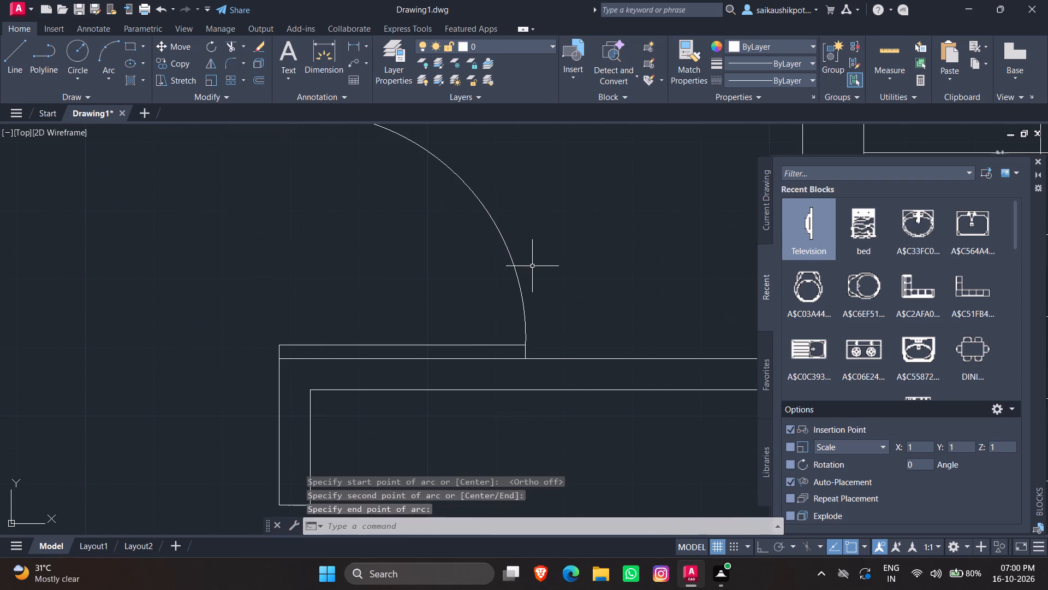
pyautogui.moveTo(532, 266); pyautogui.dragTo(497, 273)
pyautogui.click(453, 282)
pyautogui.scroll(1, 477, 267)
pyautogui.scroll(-2, 477, 266)
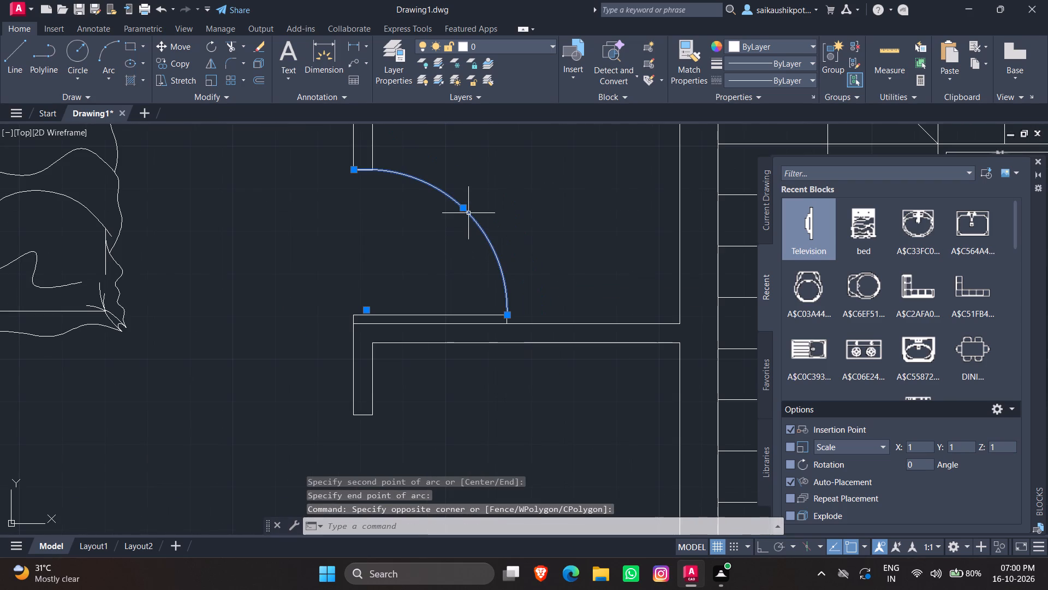
pyautogui.press('Escape')
pyautogui.scroll(-4, 451, 219)
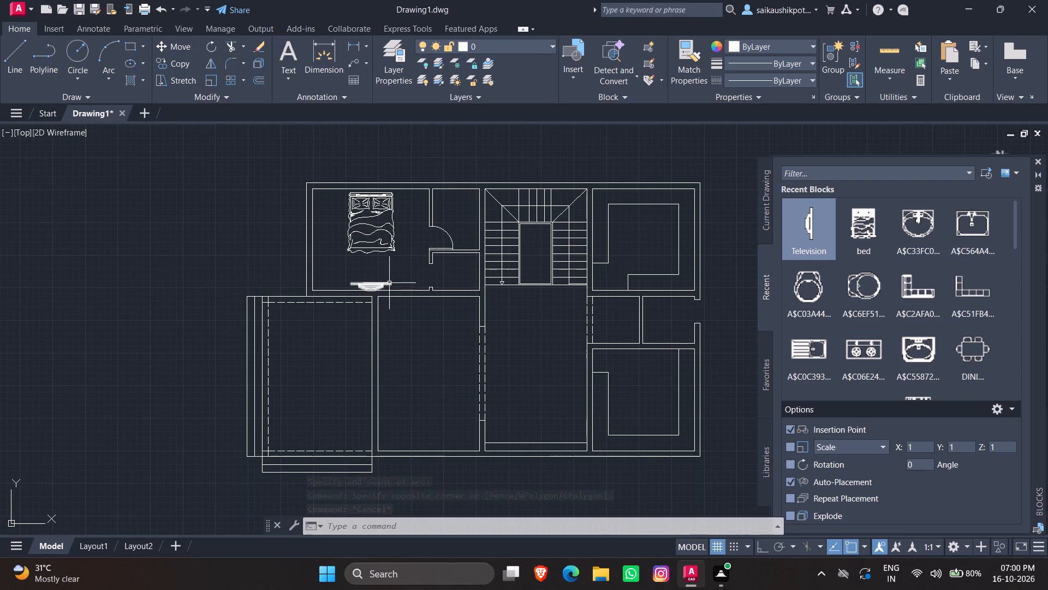
# Draw a vertical 9" line across the bedroom's lower wall, in line with the left face of the small-room partition.
pyautogui.scroll(4, 397, 281)
pyautogui.scroll(1, 492, 234)
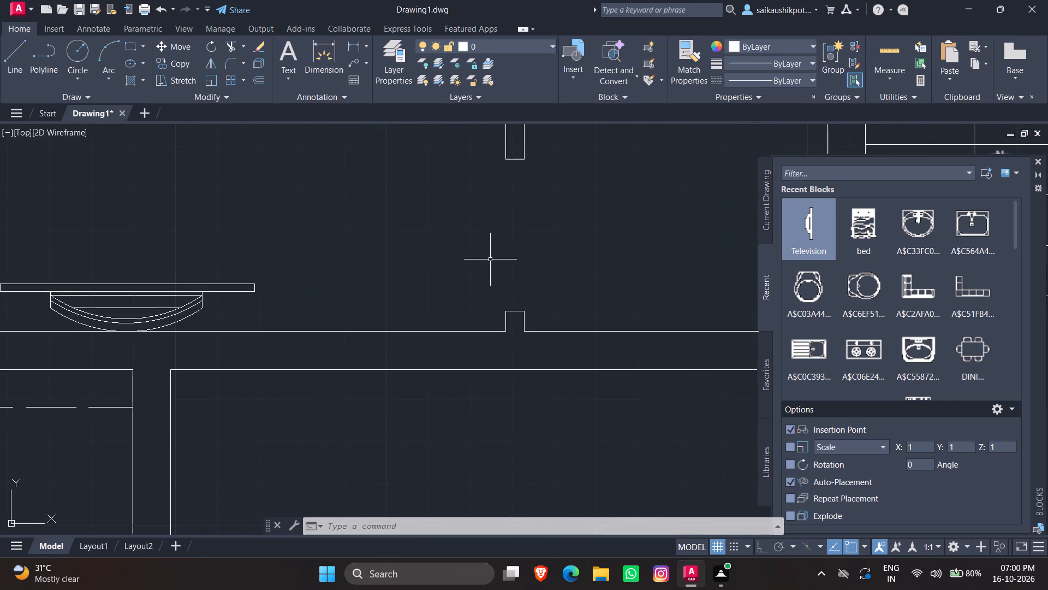
pyautogui.press('l')
pyautogui.press('Return')
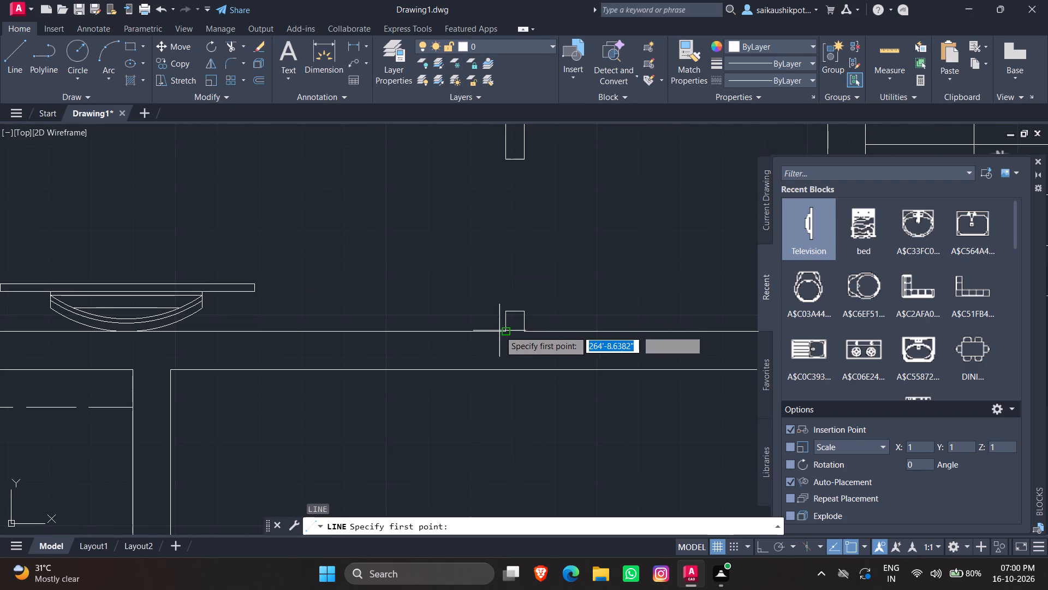
pyautogui.click(505, 335)
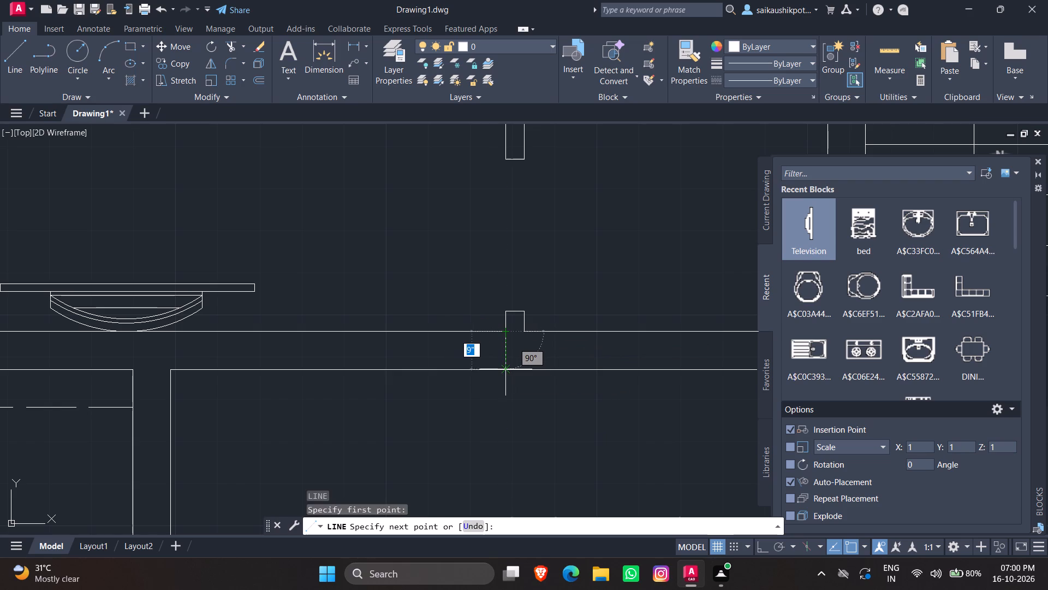
pyautogui.click(507, 370)
pyautogui.press('Escape')
pyautogui.press('Escape')
pyautogui.press('Escape')
pyautogui.press('Escape')
pyautogui.press('Escape')
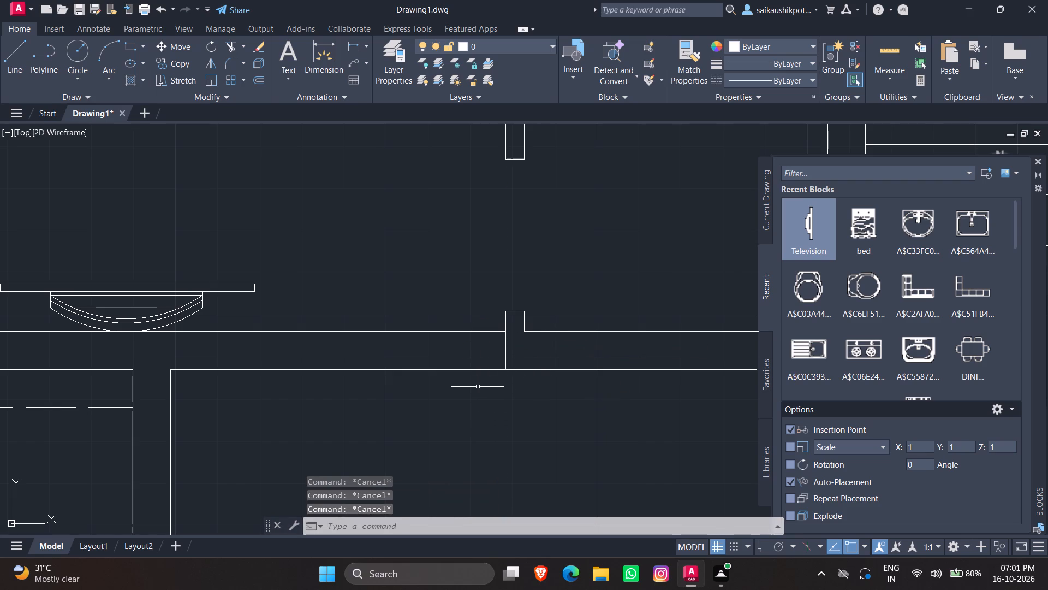
pyautogui.press('Escape')
pyautogui.press('Escape')
pyautogui.press('Escape')
# Offset the short vertical line in the bedroom's lower wall 4' to the left.
pyautogui.press('o')
pyautogui.press('Return')
pyautogui.write("3'")
pyautogui.press('Return')
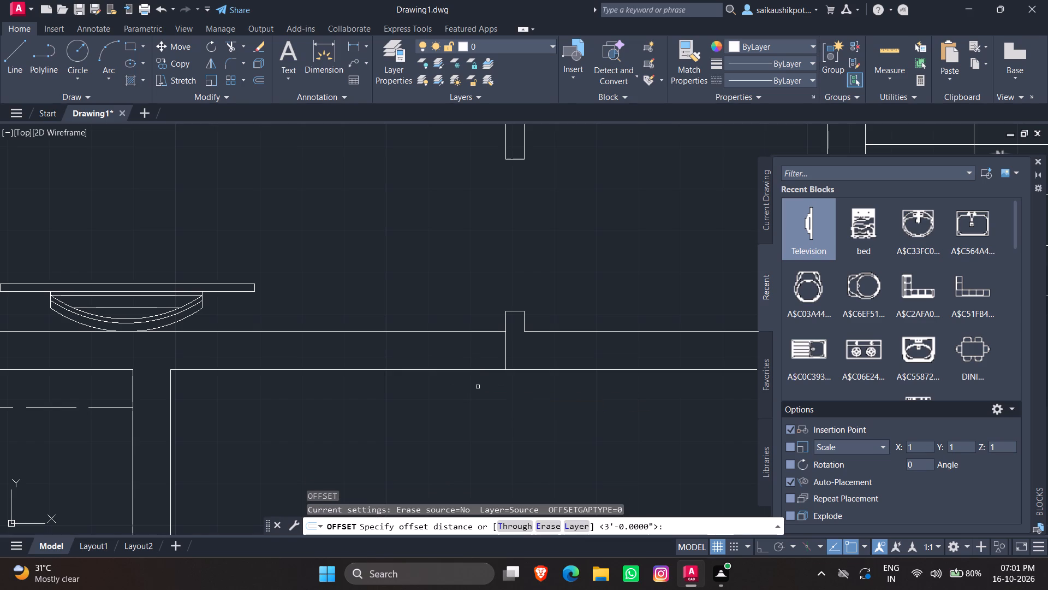
pyautogui.click(507, 365)
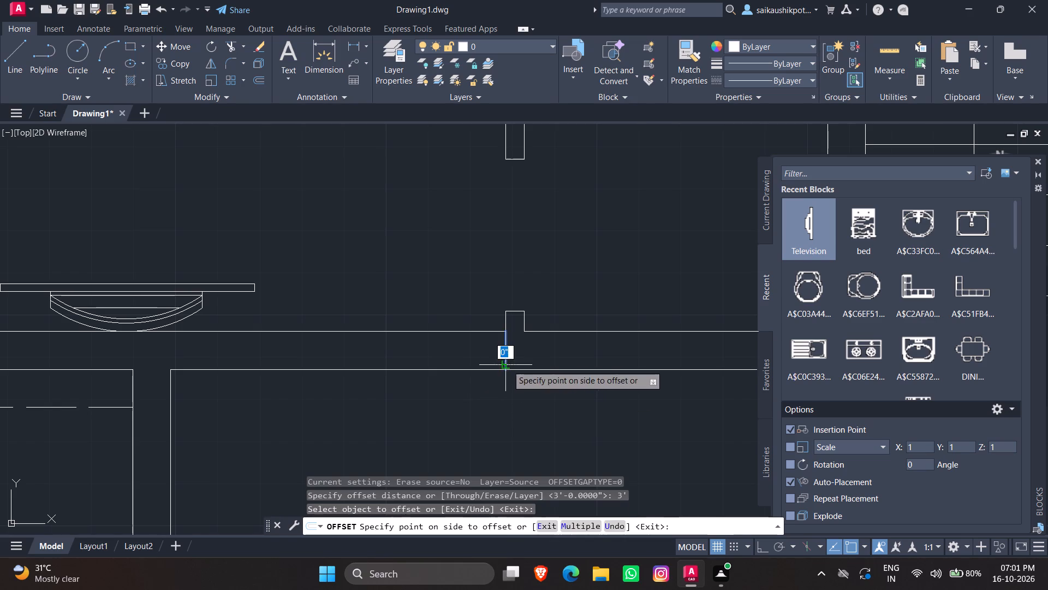
pyautogui.write("4'")
pyautogui.press('Return')
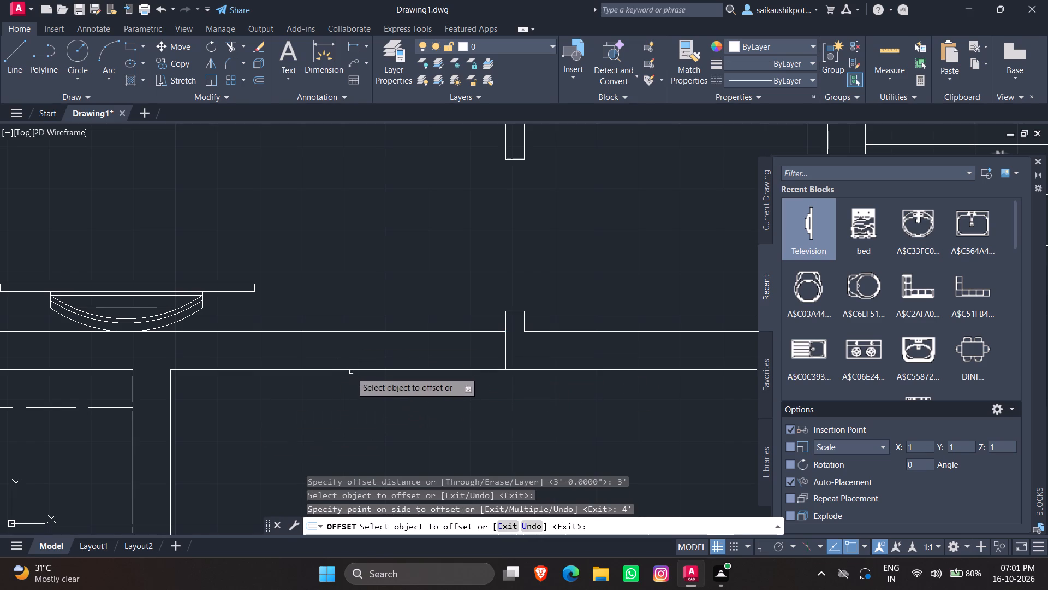
# Trim both lines of the bedroom's lower wall between the two short vertical lines to open the doorway.
pyautogui.press('Escape')
pyautogui.press('Escape')
pyautogui.press('Escape')
pyautogui.write('tr')
pyautogui.press('Return')
pyautogui.press('Return')
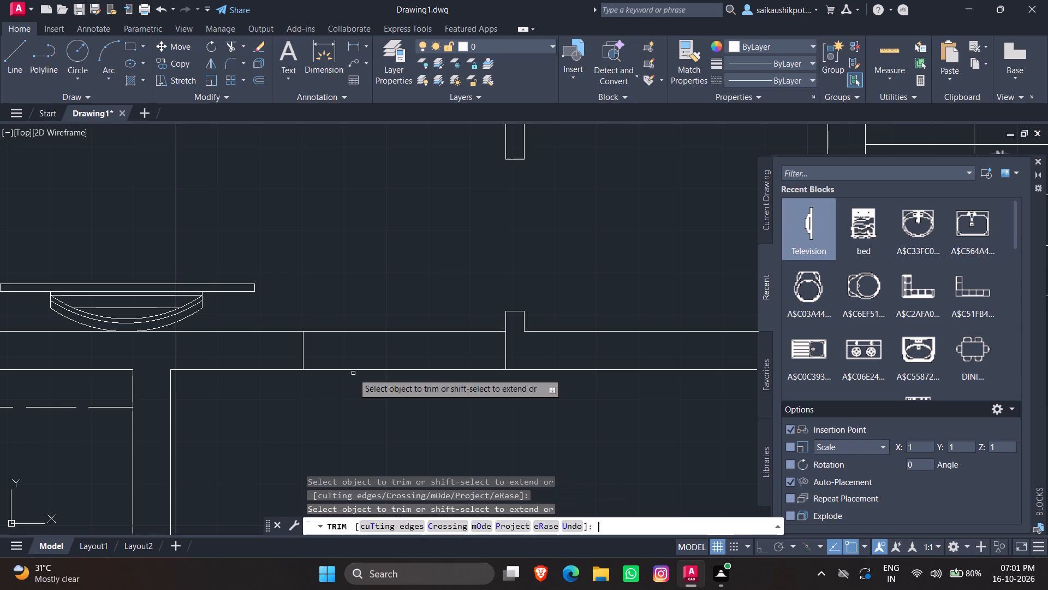
pyautogui.click(365, 404)
pyautogui.click(386, 262)
pyautogui.press('Escape')
pyautogui.press('Escape')
pyautogui.press('Escape')
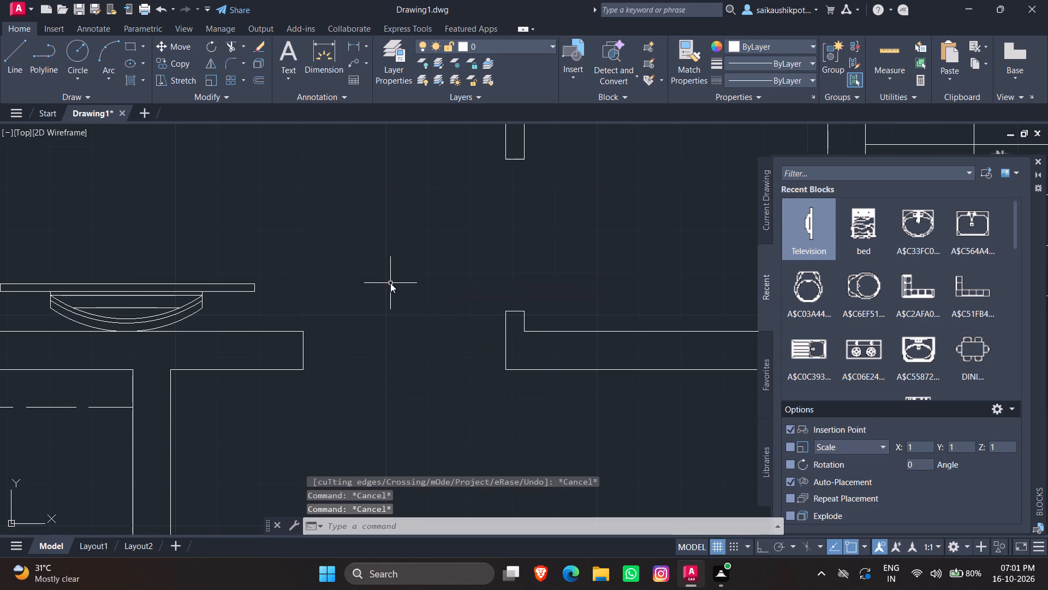
# With ortho on, draw a 4' by 2" door leaf outline upward from the bedroom doorway's lower-right corner.
pyautogui.press('l')
pyautogui.press('Return')
pyautogui.click(504, 368)
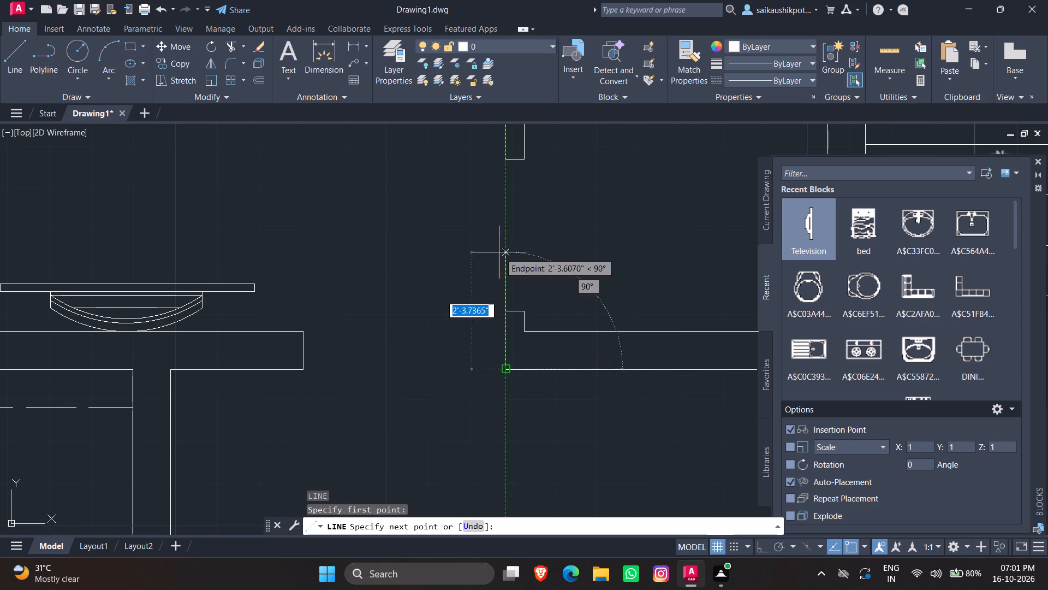
pyautogui.press('F8')
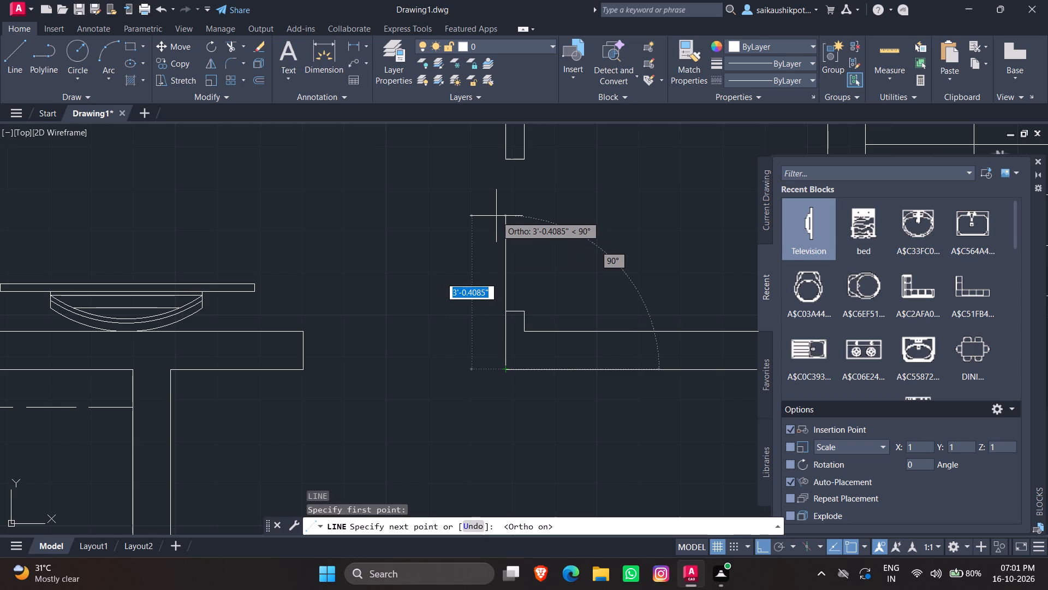
pyautogui.write("4'")
pyautogui.press('Return')
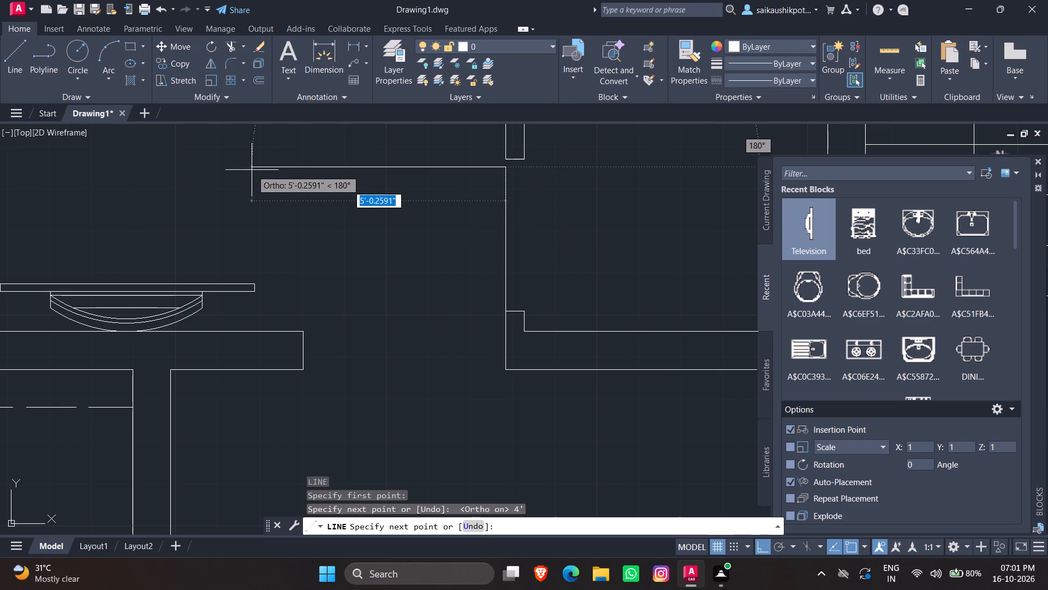
pyautogui.write('2"')
pyautogui.press('Return')
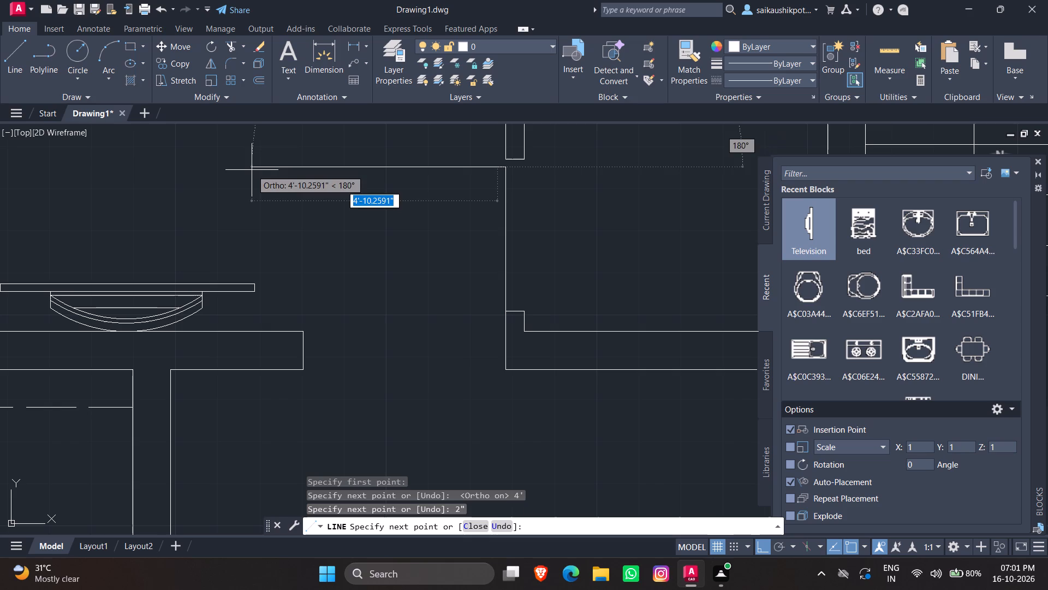
pyautogui.scroll(3, 474, 379)
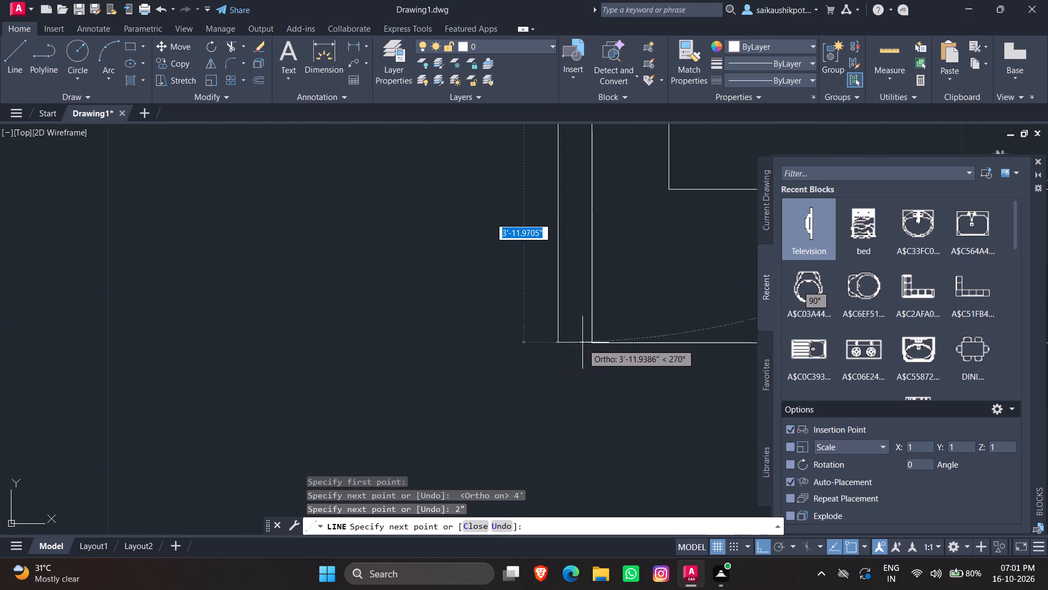
pyautogui.click(558, 343)
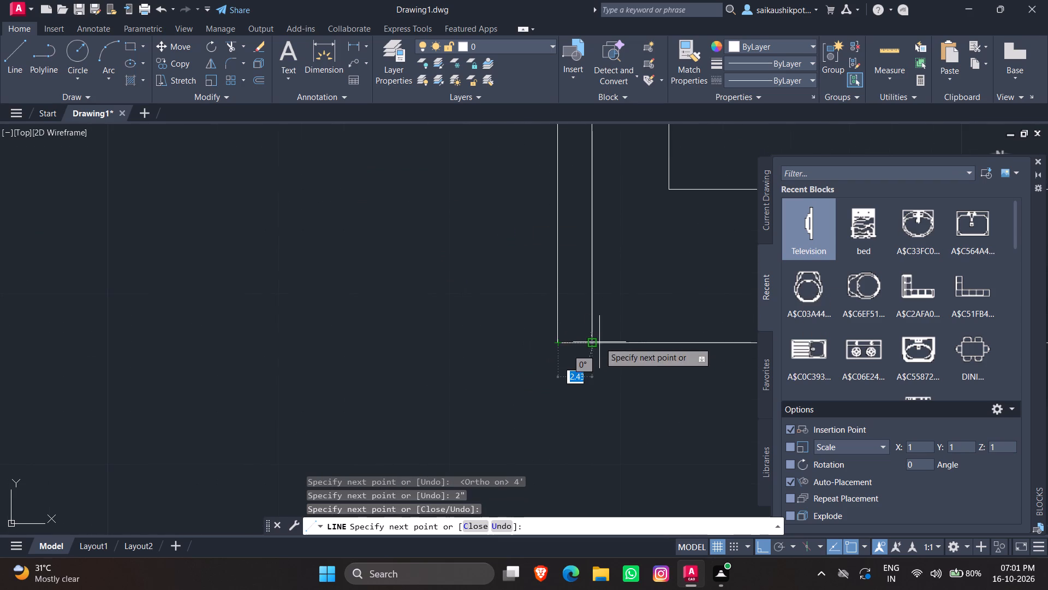
pyautogui.click(599, 342)
pyautogui.press('Escape')
# Draw the bedroom door's swing arc from the doorway's lower-left corner to the leaf's upper end, with ortho off.
pyautogui.scroll(-5, 515, 398)
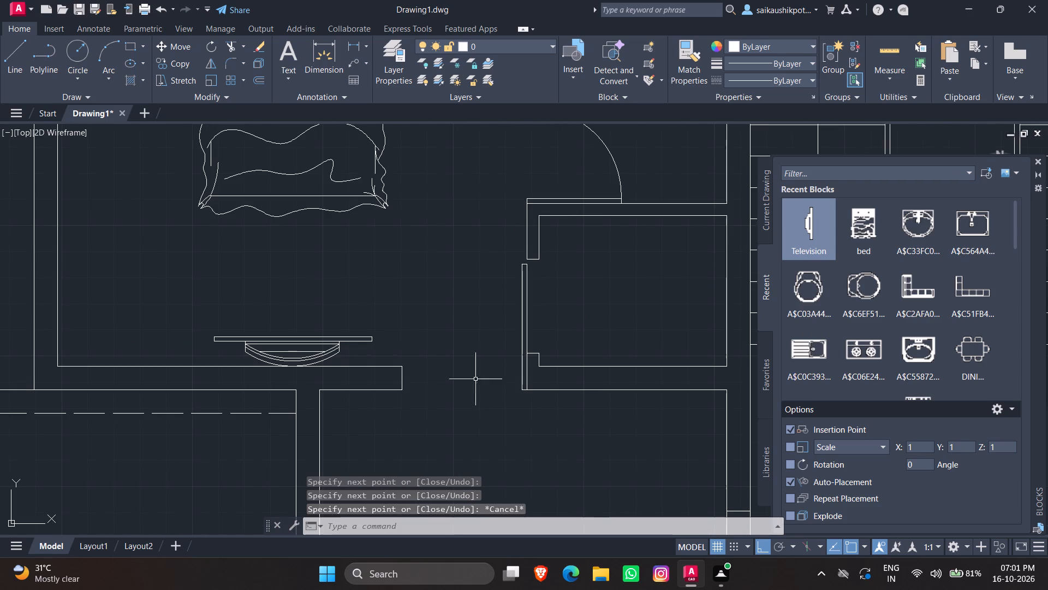
pyautogui.click(105, 48)
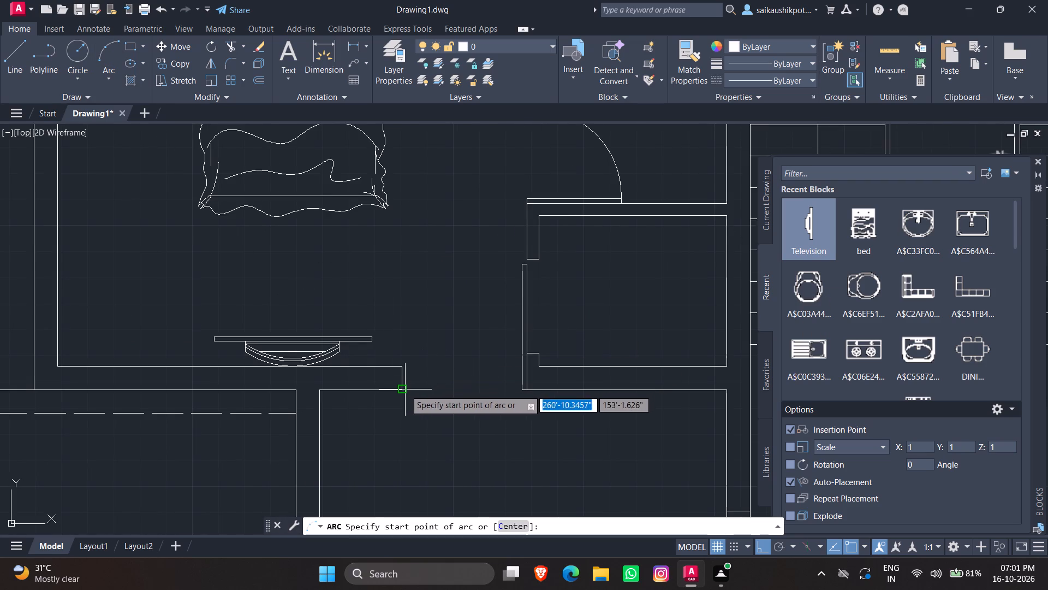
pyautogui.click(402, 390)
pyautogui.press('F8')
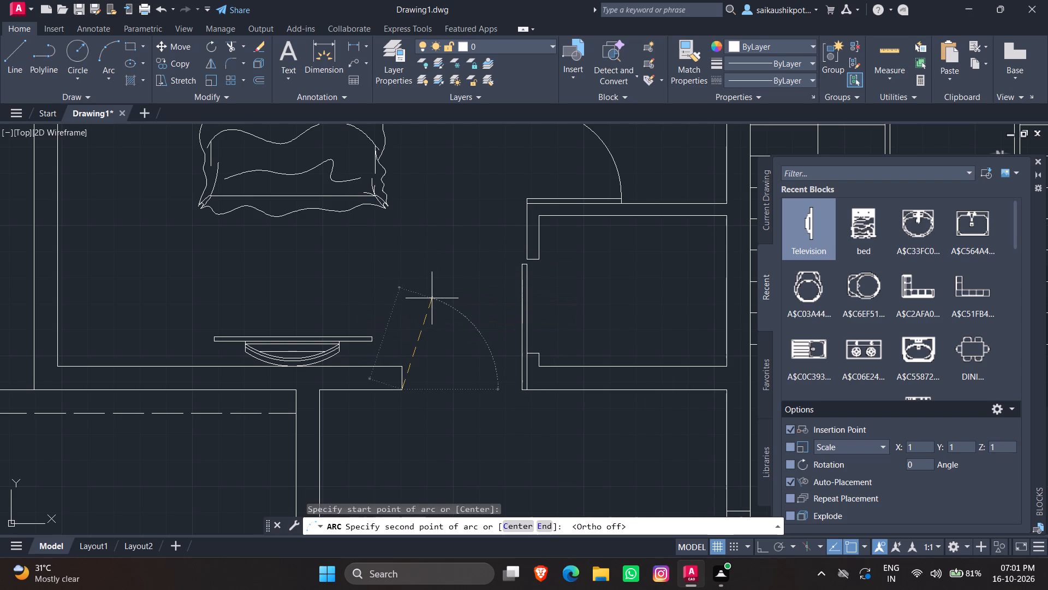
pyautogui.click(432, 298)
pyautogui.click(520, 268)
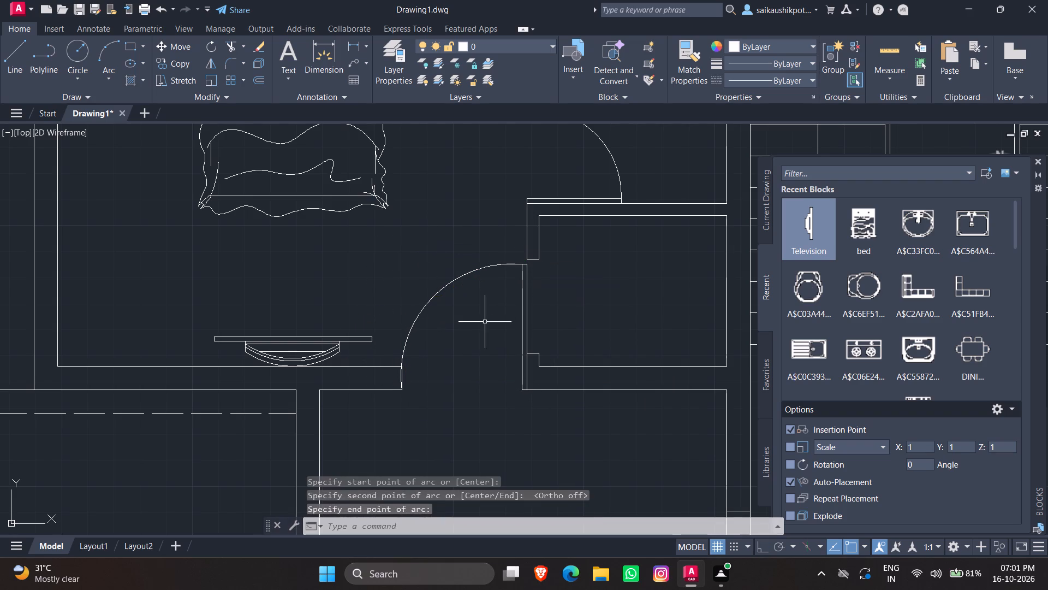
pyautogui.press('Escape')
pyautogui.press('Escape')
pyautogui.press('Escape')
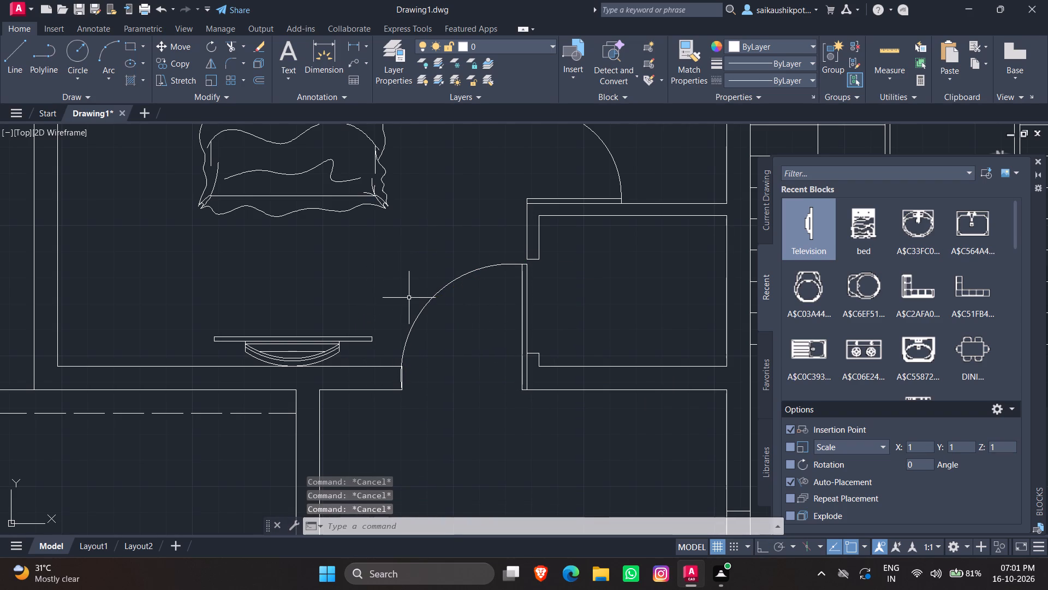
# Insert the three-seat sofa block from the recently used blocks into the drawing.
pyautogui.scroll(-3, 350, 276)
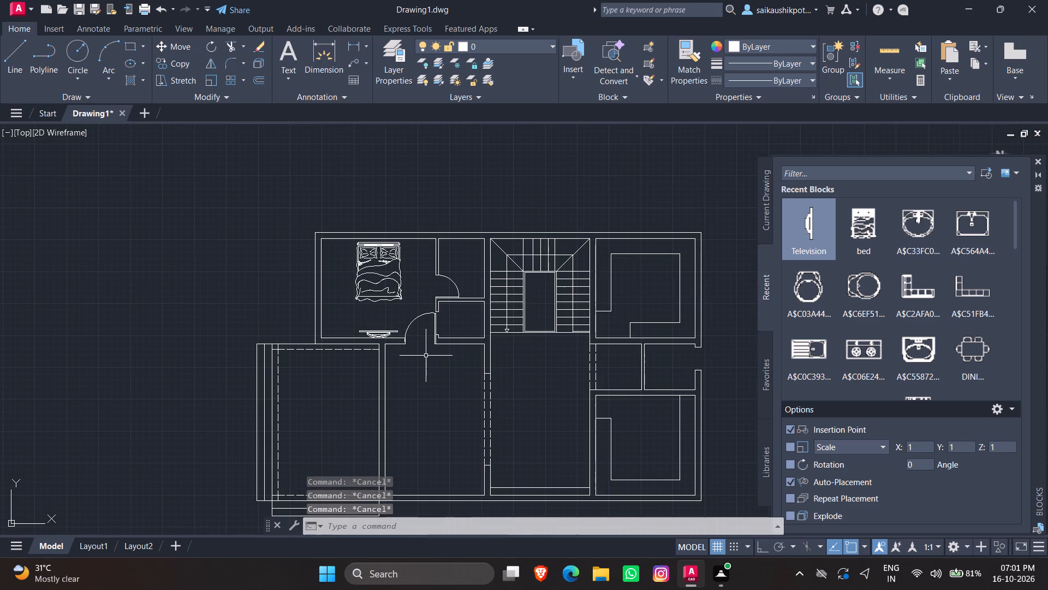
pyautogui.press('Escape')
pyautogui.press('Escape')
pyautogui.press('Escape')
pyautogui.scroll(-2, 475, 314)
pyautogui.scroll(3, 465, 383)
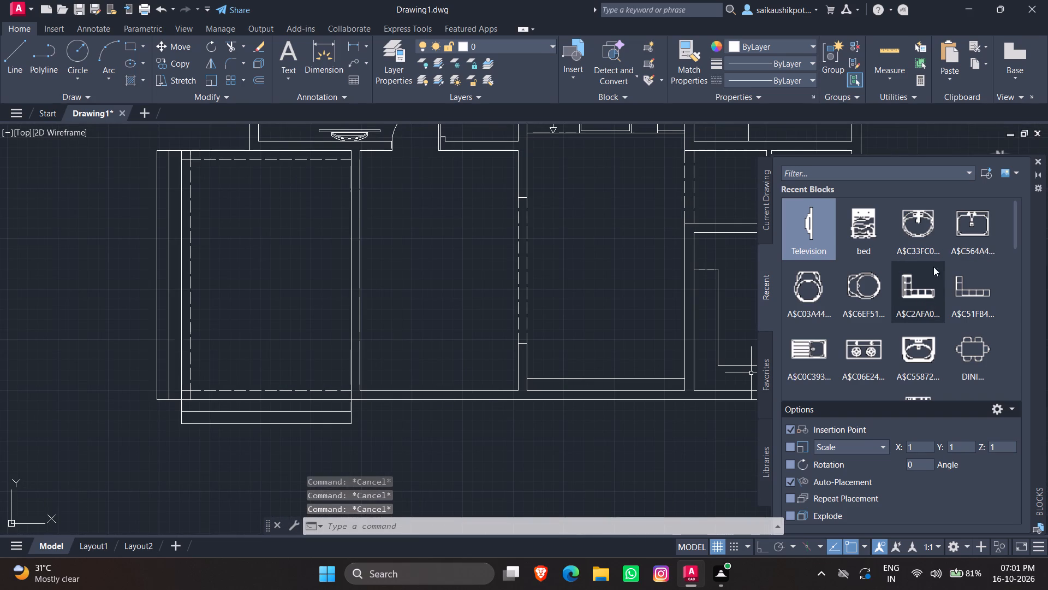
pyautogui.scroll(-2, 921, 275)
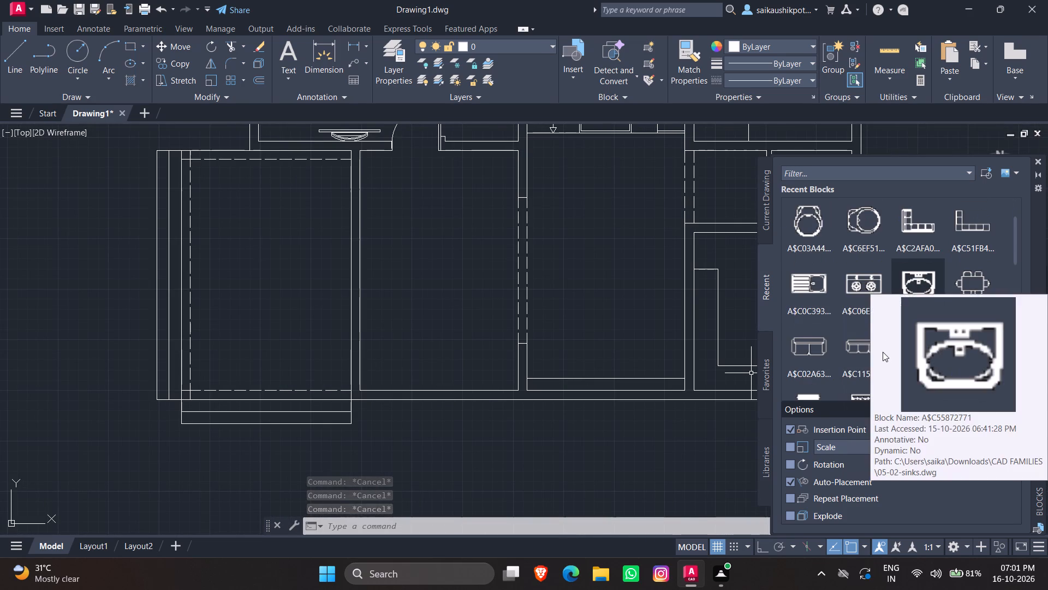
pyautogui.scroll(-1, 883, 355)
pyautogui.click(870, 320)
pyautogui.scroll(17, 385, 329)
pyautogui.click(480, 321)
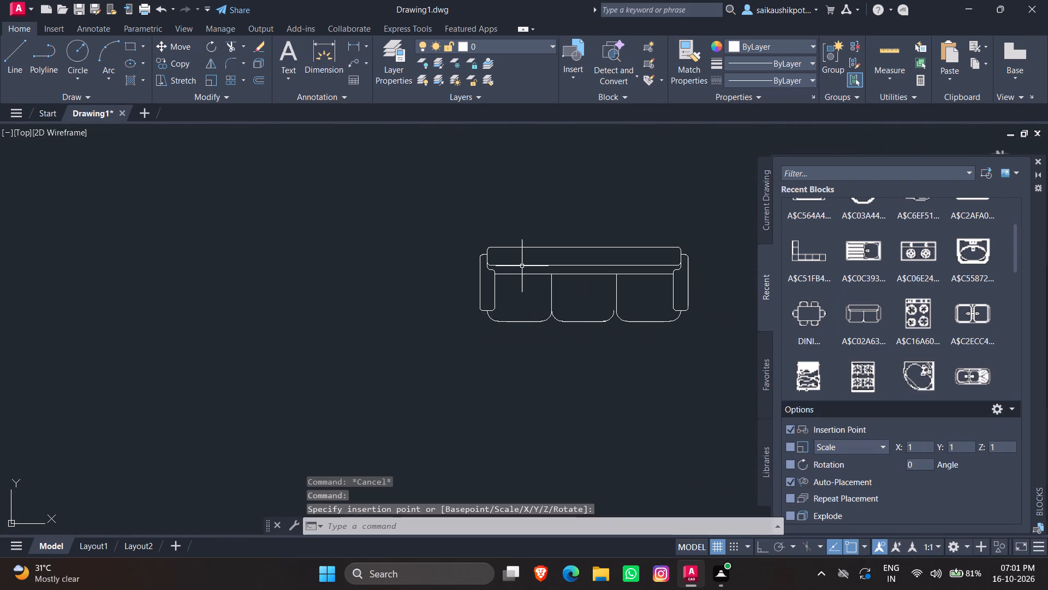
# Scale up the three-seat sofa block from its lower-left corner until it spans about half the width of the room below the bedroom.
pyautogui.click(522, 266)
pyautogui.click(474, 339)
pyautogui.click(546, 232)
pyautogui.moveTo(547, 231); pyautogui.dragTo(539, 255)
pyautogui.click(517, 326)
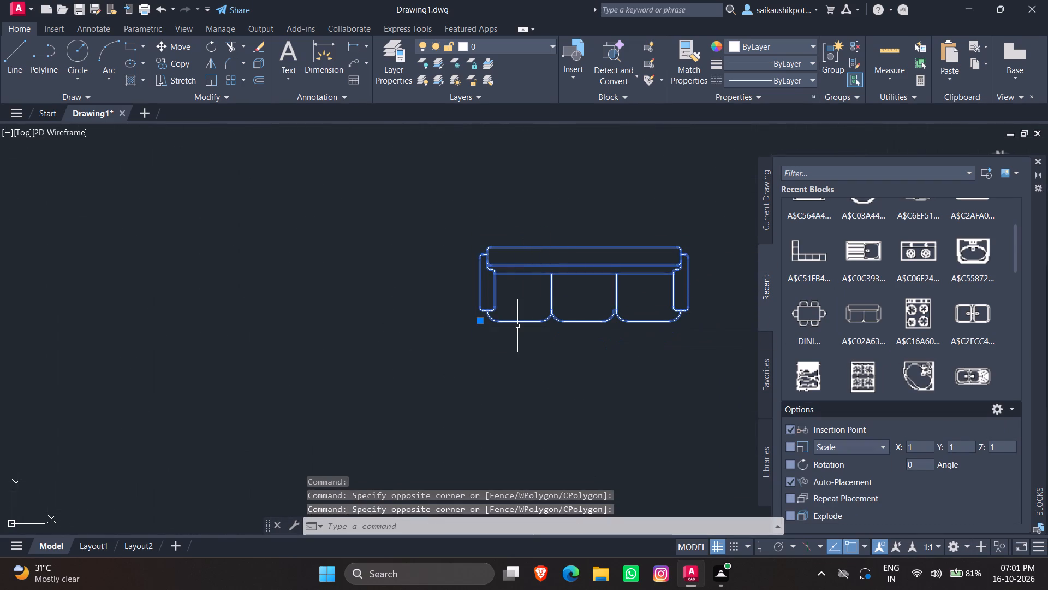
pyautogui.press('s')
pyautogui.press('c')
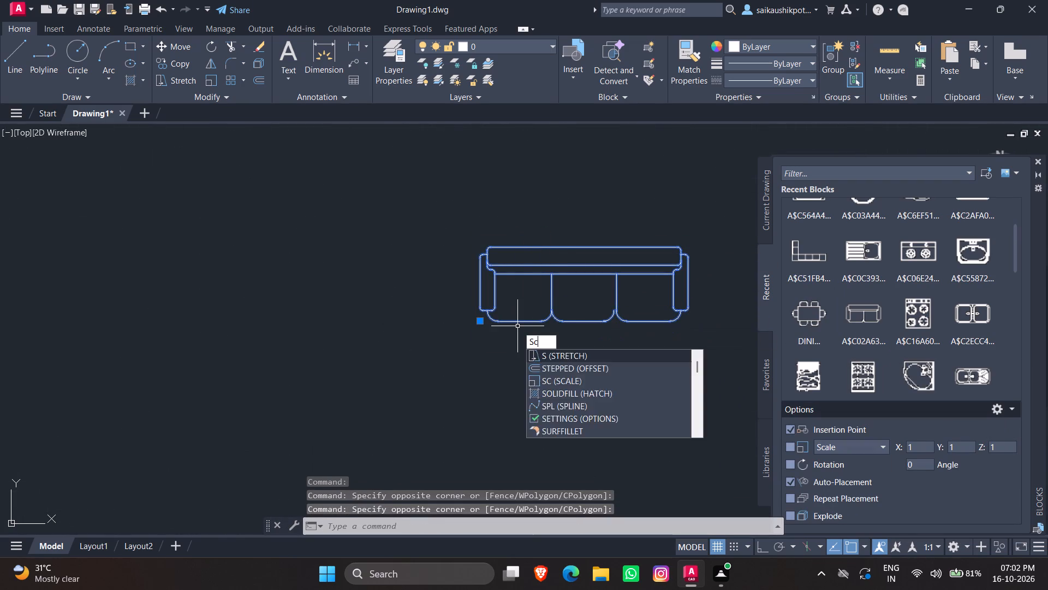
pyautogui.press('Return')
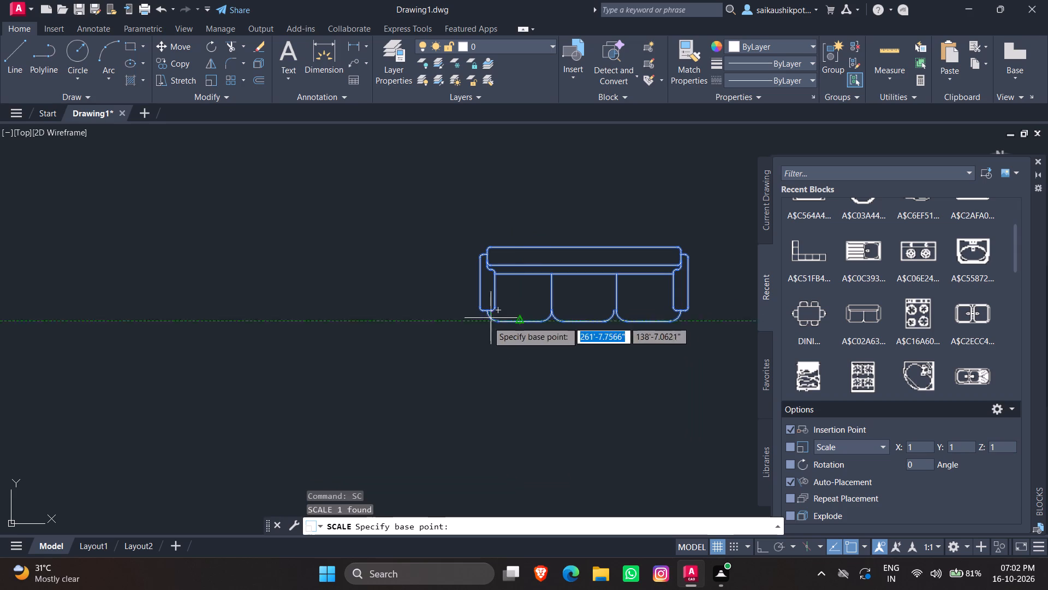
pyautogui.moveTo(484, 314); pyautogui.dragTo(480, 320)
pyautogui.scroll(-12, 451, 347)
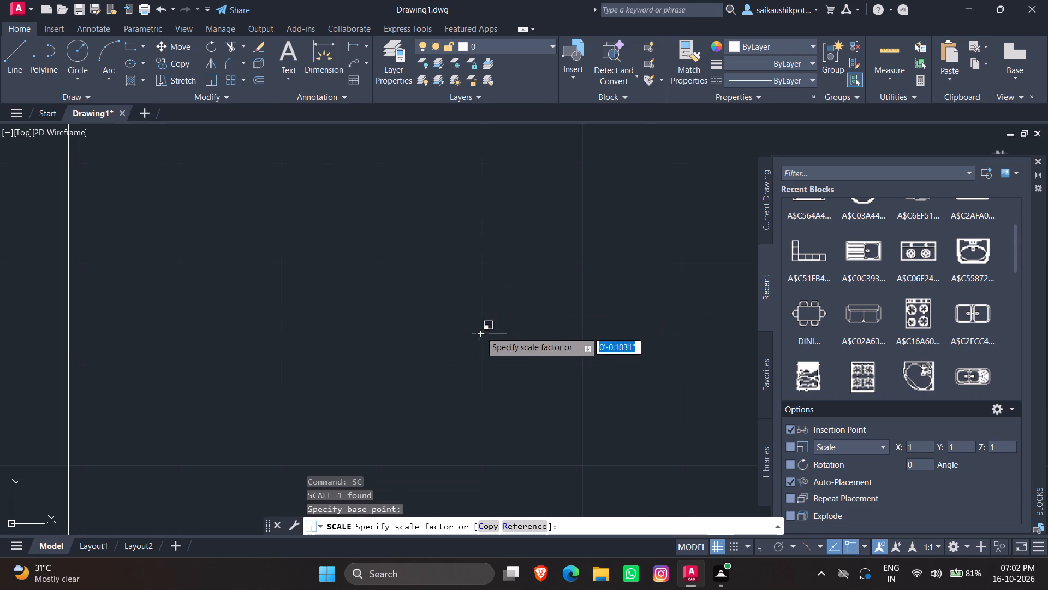
pyautogui.scroll(-5, 525, 275)
pyautogui.scroll(2, 550, 258)
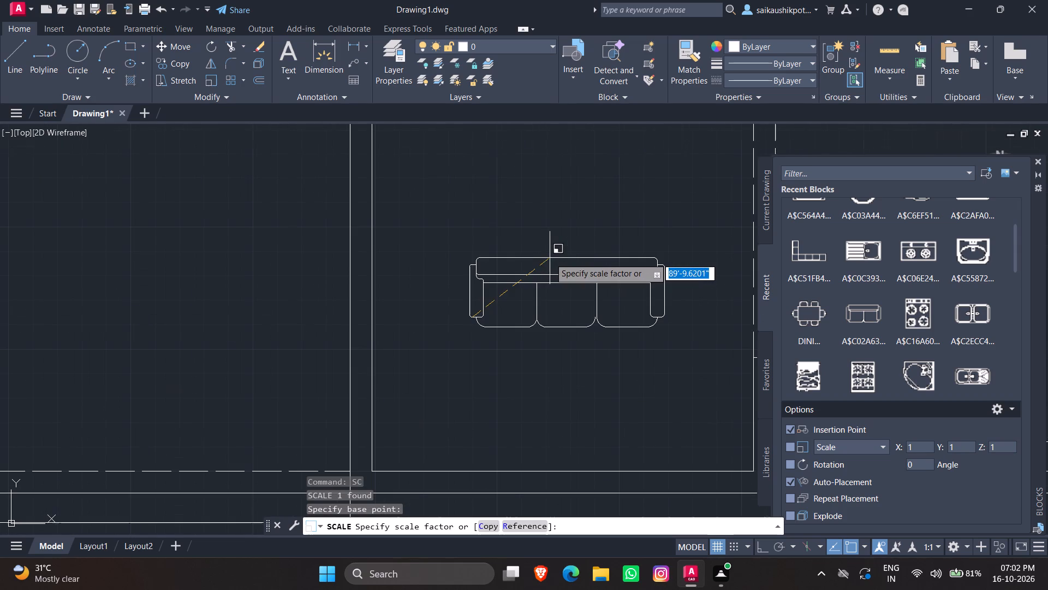
pyautogui.click(551, 259)
# Rotate the sofa block 180° about the bottom of its left armrest so the backrest faces down.
pyautogui.moveTo(593, 212); pyautogui.dragTo(561, 263)
pyautogui.click(532, 352)
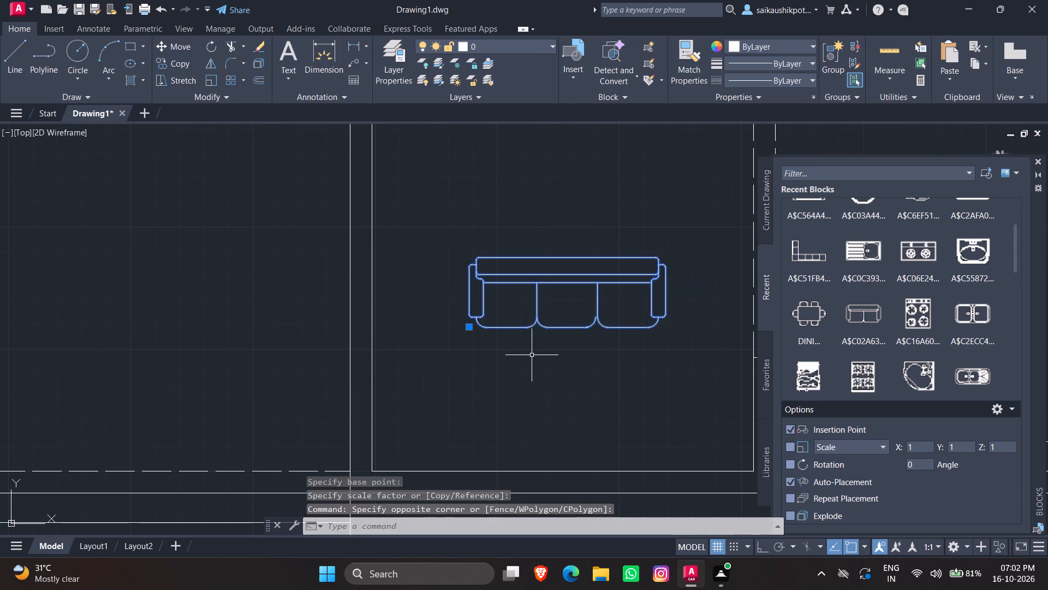
pyautogui.write('ro')
pyautogui.press('Return')
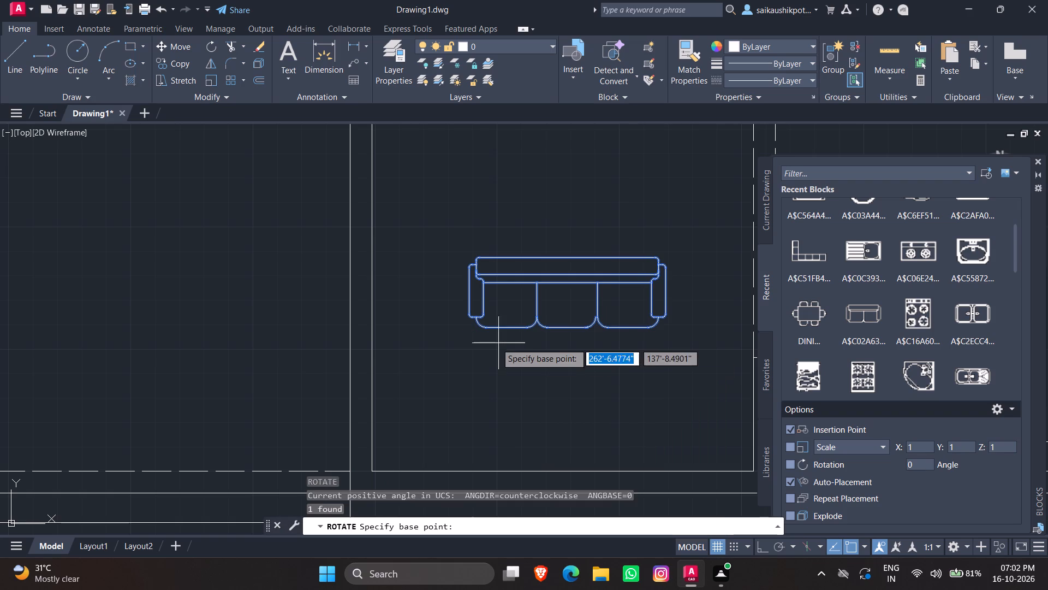
pyautogui.scroll(2, 474, 319)
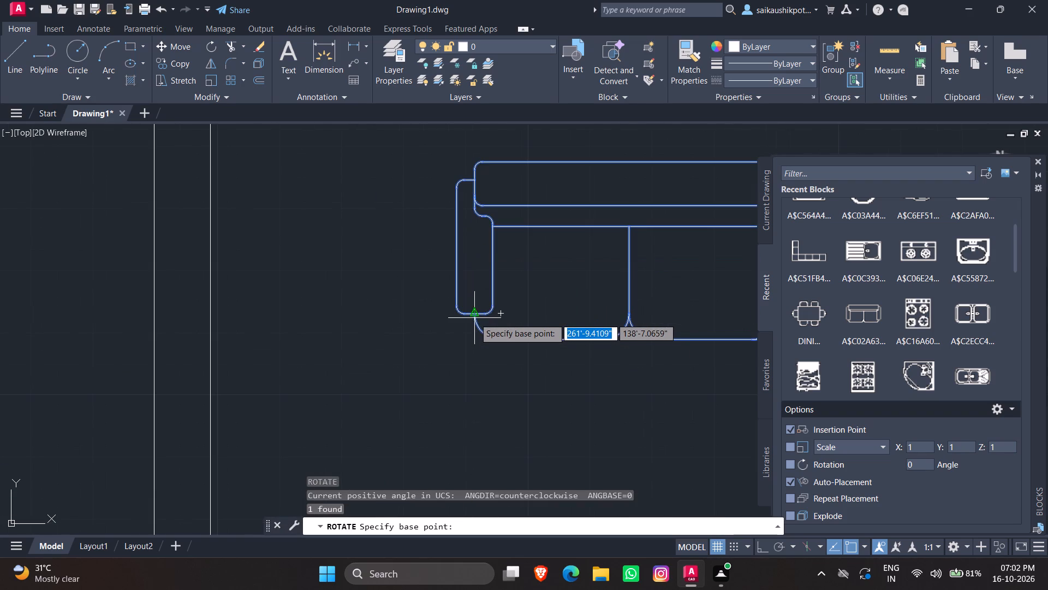
pyautogui.click(473, 314)
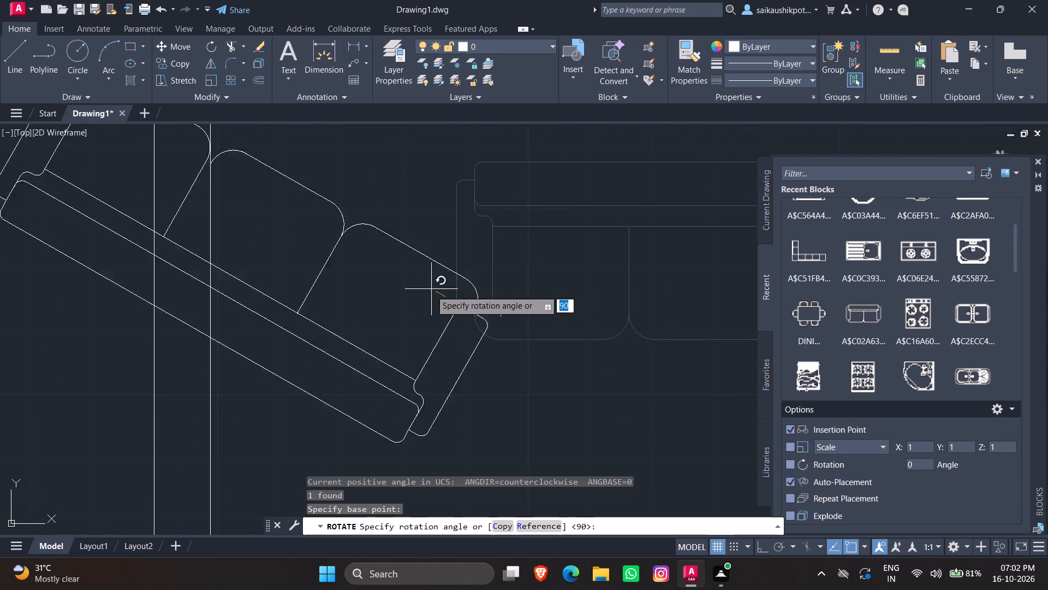
pyautogui.click(416, 315)
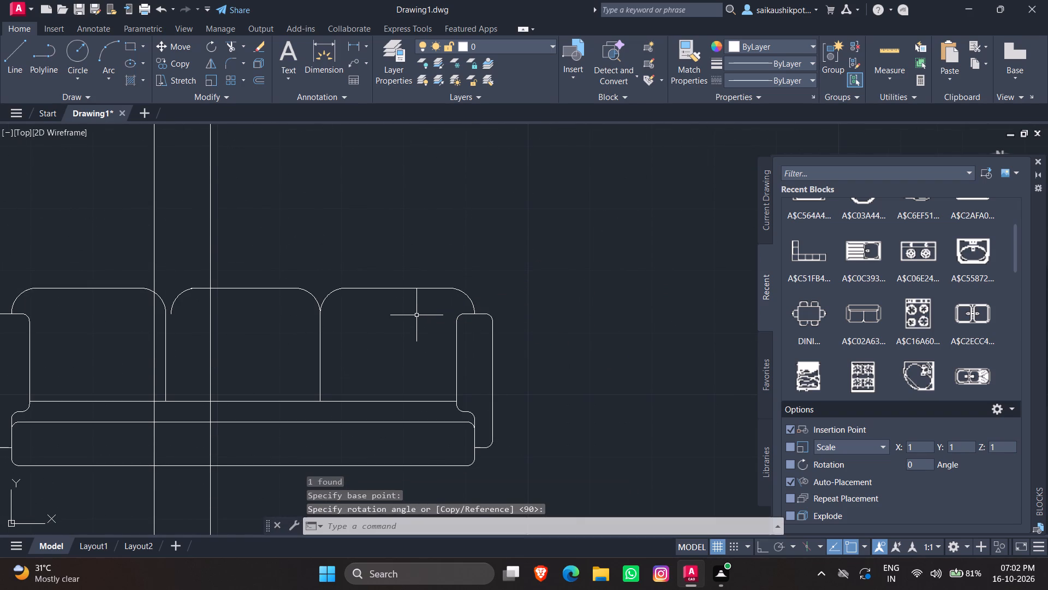
# Move the sofa by its insertion point to just above the lower wall of the room below the bedroom, roughly centred.
pyautogui.moveTo(555, 279); pyautogui.dragTo(506, 318)
pyautogui.click(438, 367)
pyautogui.click(493, 291)
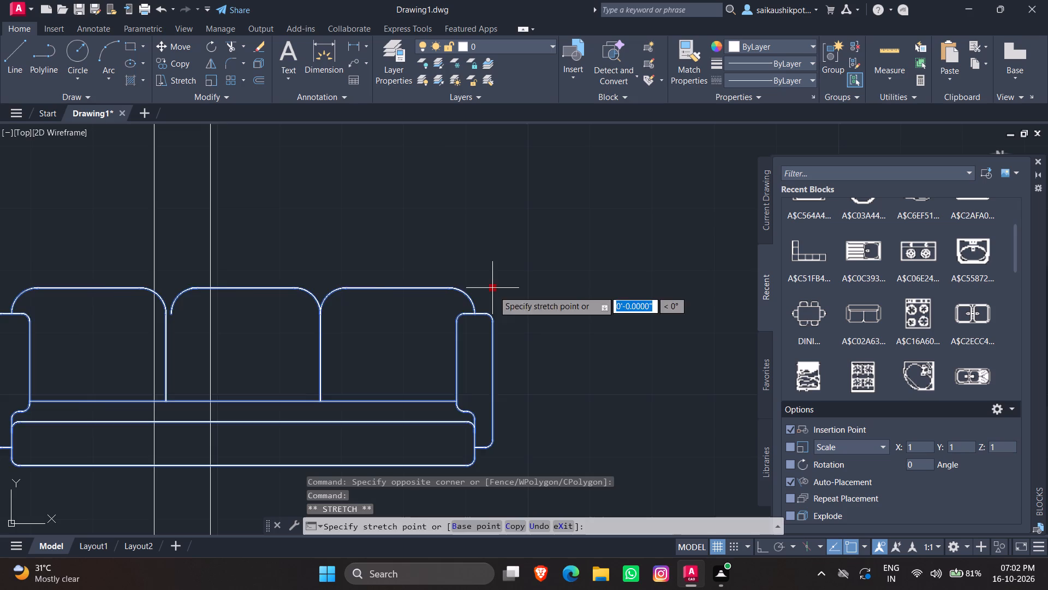
pyautogui.scroll(-3, 587, 276)
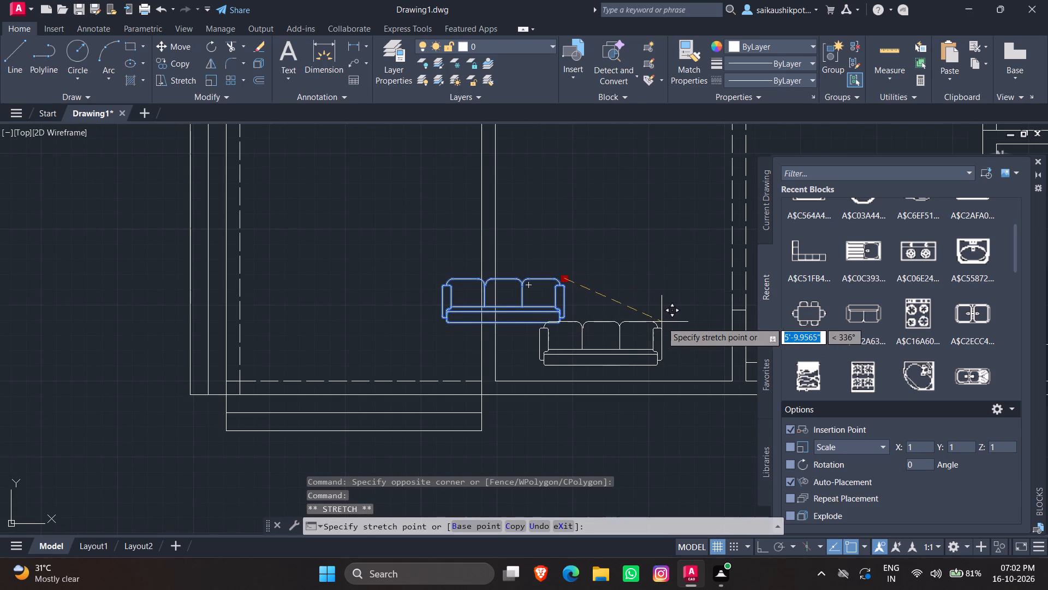
pyautogui.click(674, 322)
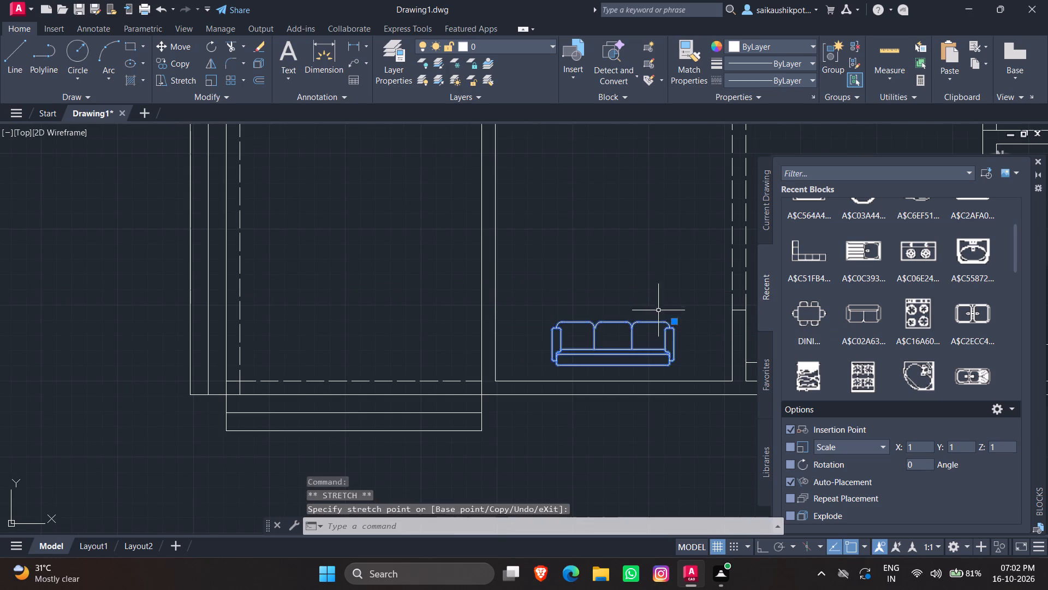
pyautogui.press('Escape')
pyautogui.press('Escape')
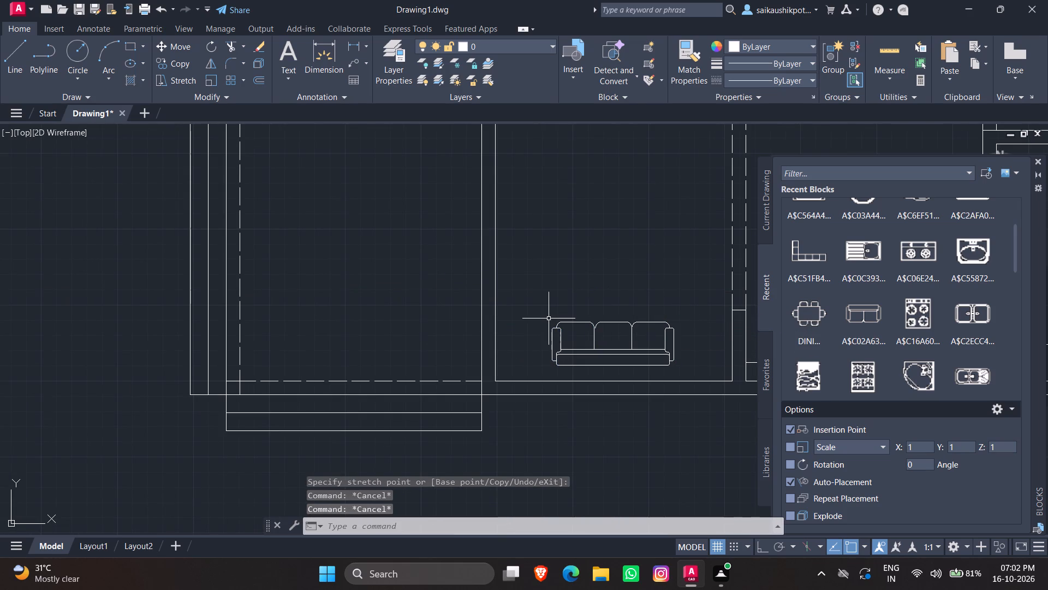
# Draw a diagonal line from the lower-left to the upper-right inner corner of the room containing the sofa.
pyautogui.scroll(-1, 549, 318)
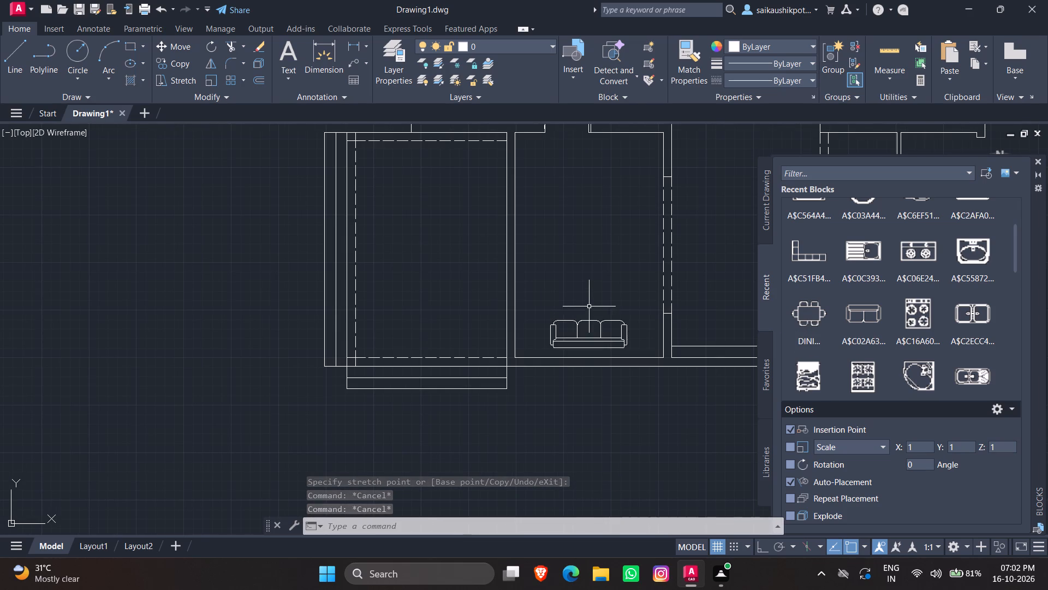
pyautogui.scroll(-1, 592, 286)
pyautogui.scroll(1, 589, 264)
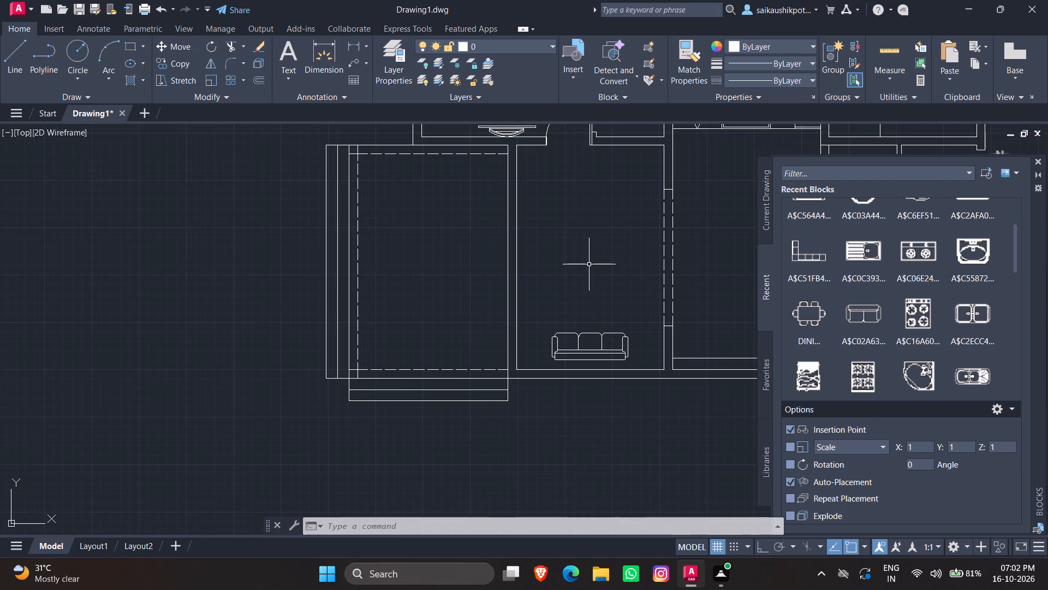
pyautogui.press('Escape')
pyautogui.press('Escape')
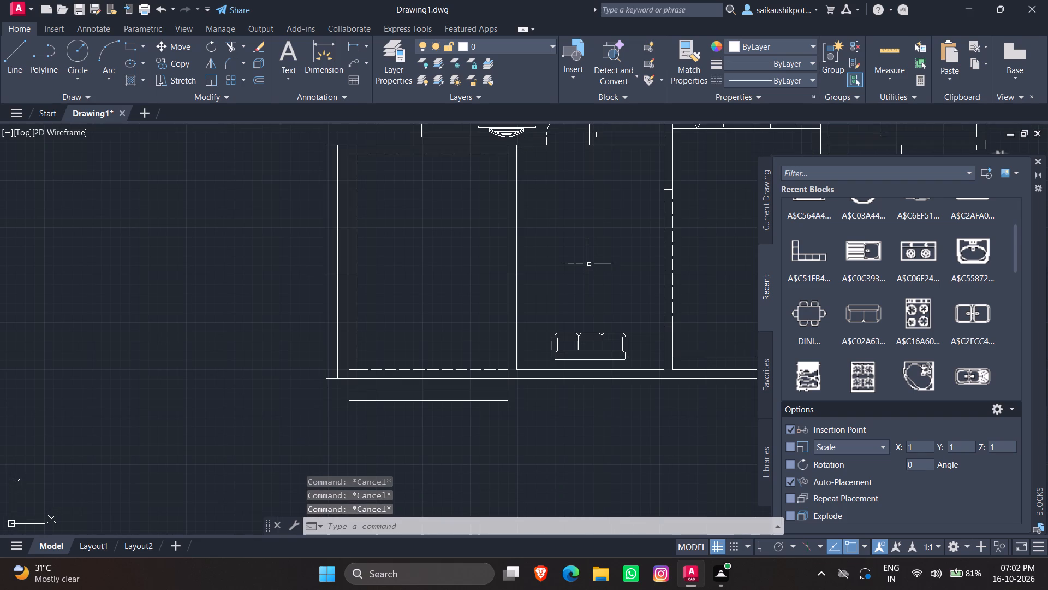
pyautogui.press('Escape')
pyautogui.press('l')
pyautogui.press('Return')
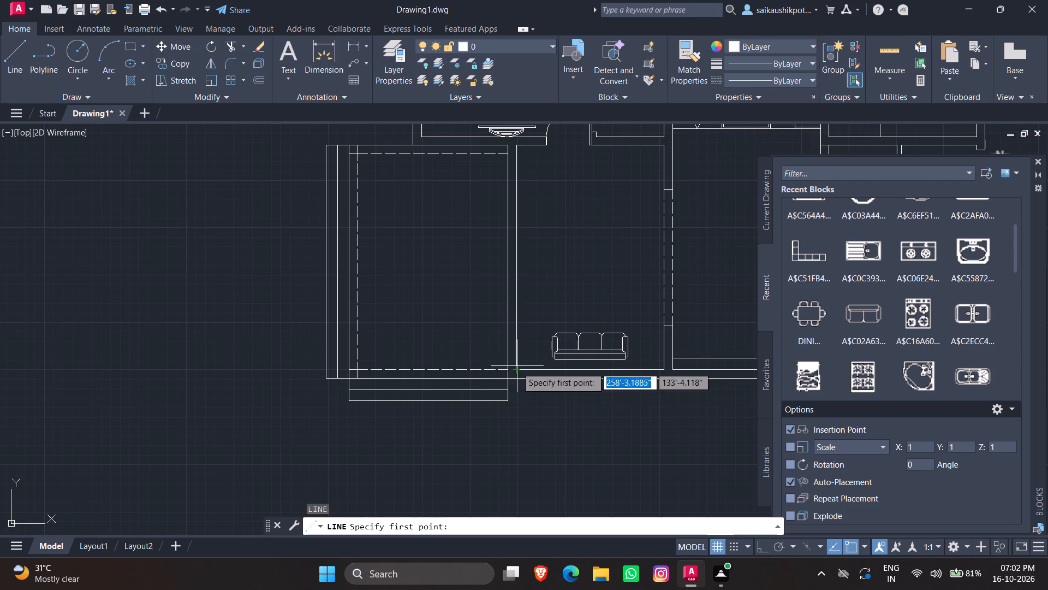
pyautogui.click(517, 373)
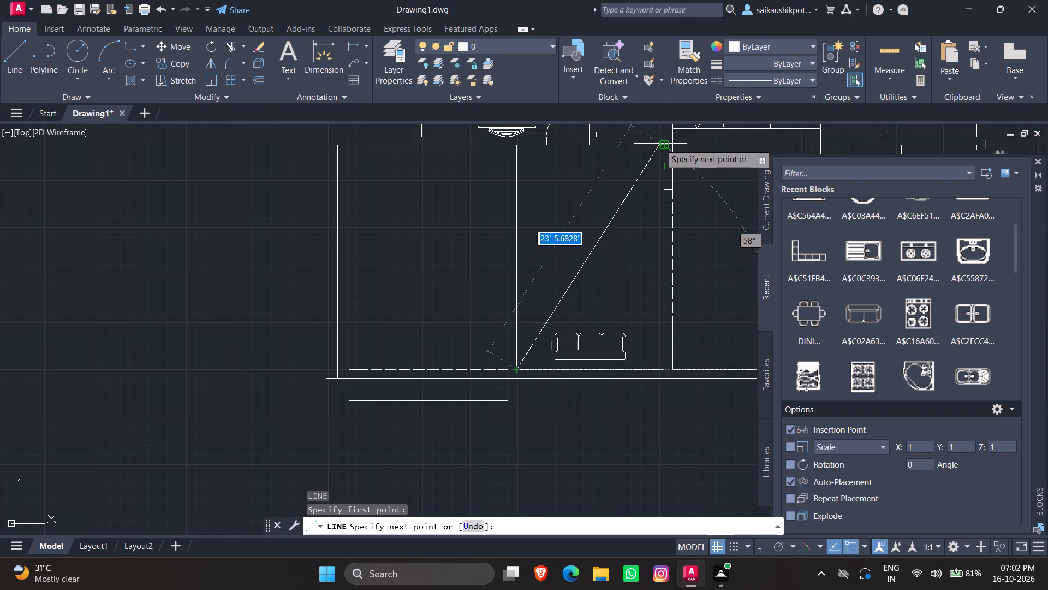
pyautogui.click(661, 144)
pyautogui.press('Escape')
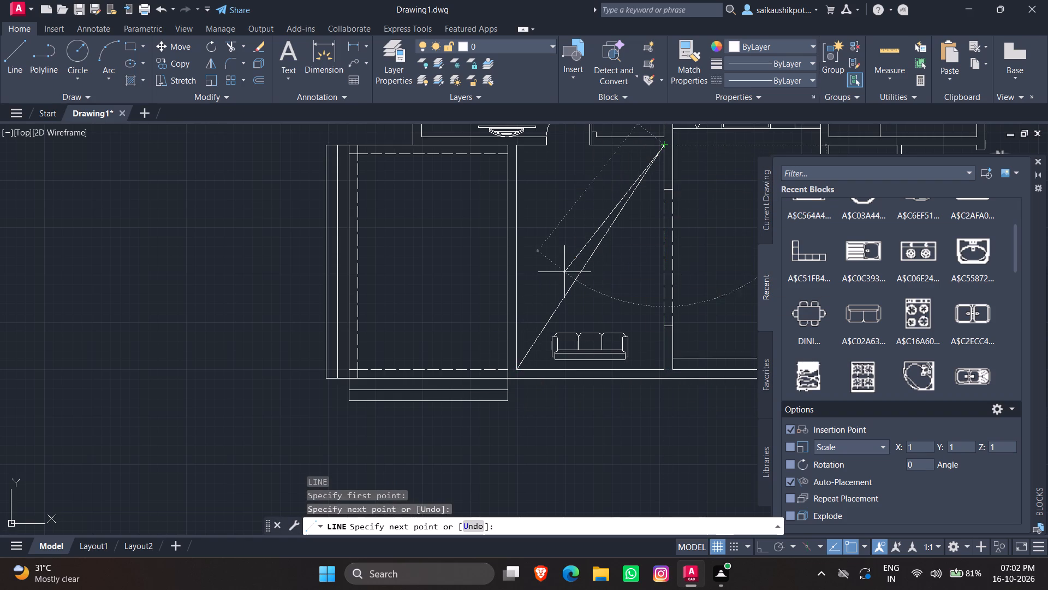
# Draw the second diagonal from the sofa room's lower-right inner corner to its upper-left inner corner, forming an X.
pyautogui.scroll(2, 602, 275)
pyautogui.press('space')
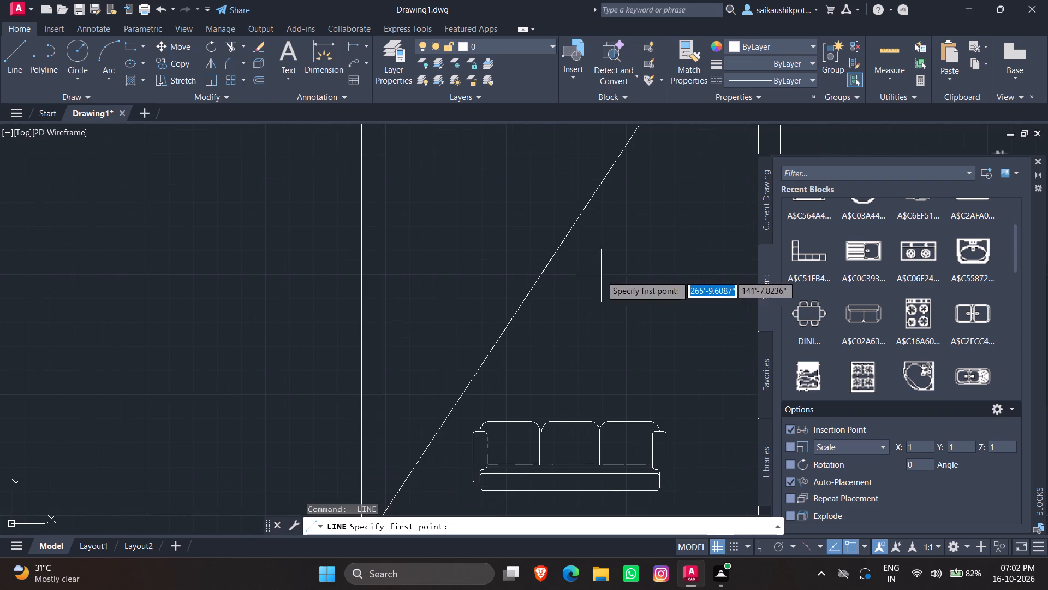
pyautogui.scroll(-1, 583, 276)
pyautogui.scroll(-1, 457, 351)
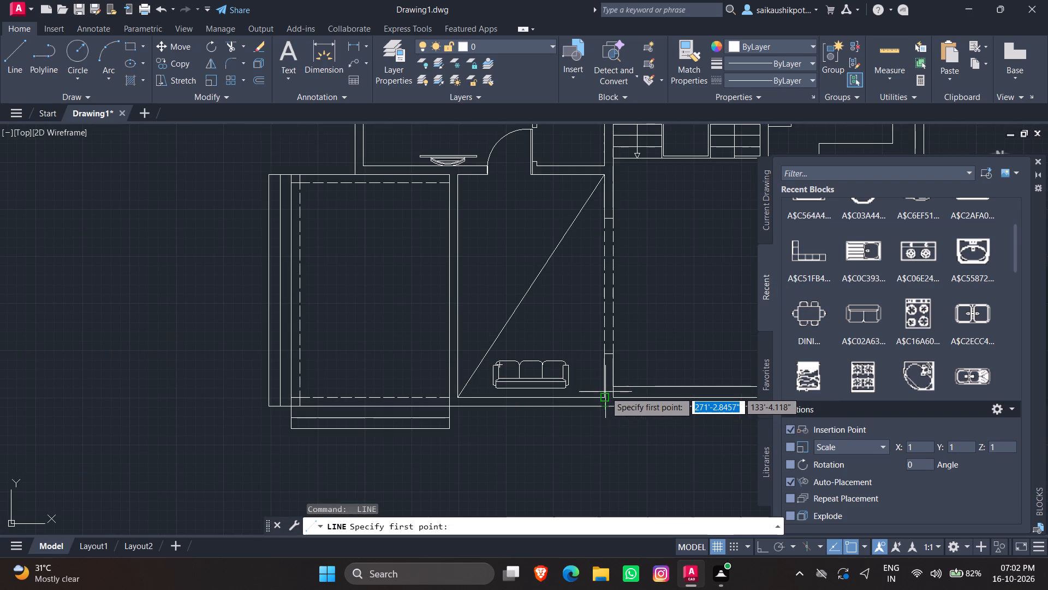
pyautogui.scroll(2, 605, 392)
pyautogui.scroll(-1, 495, 451)
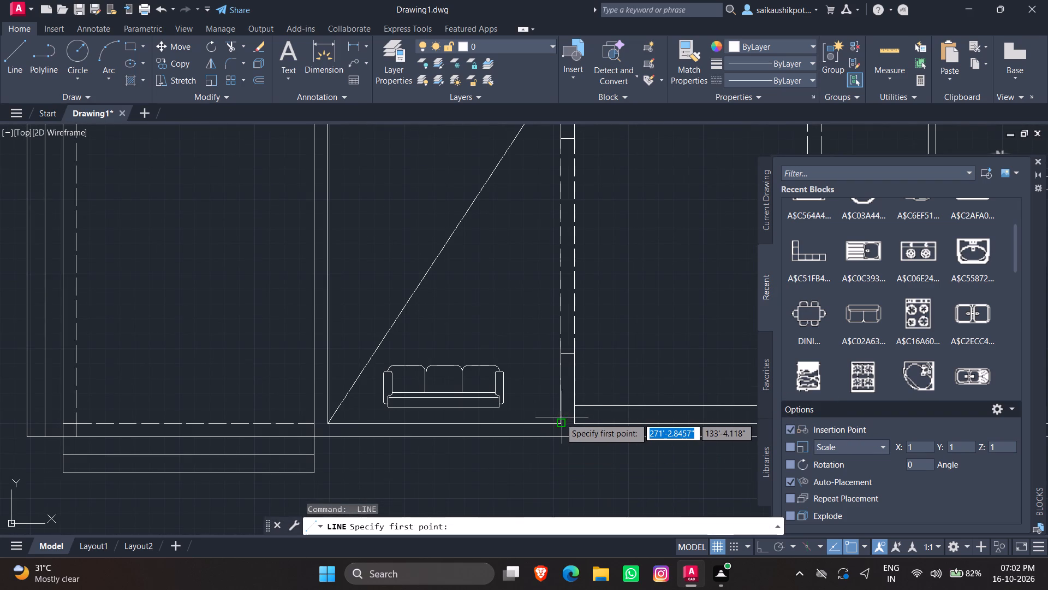
pyautogui.click(559, 421)
pyautogui.scroll(-1, 482, 267)
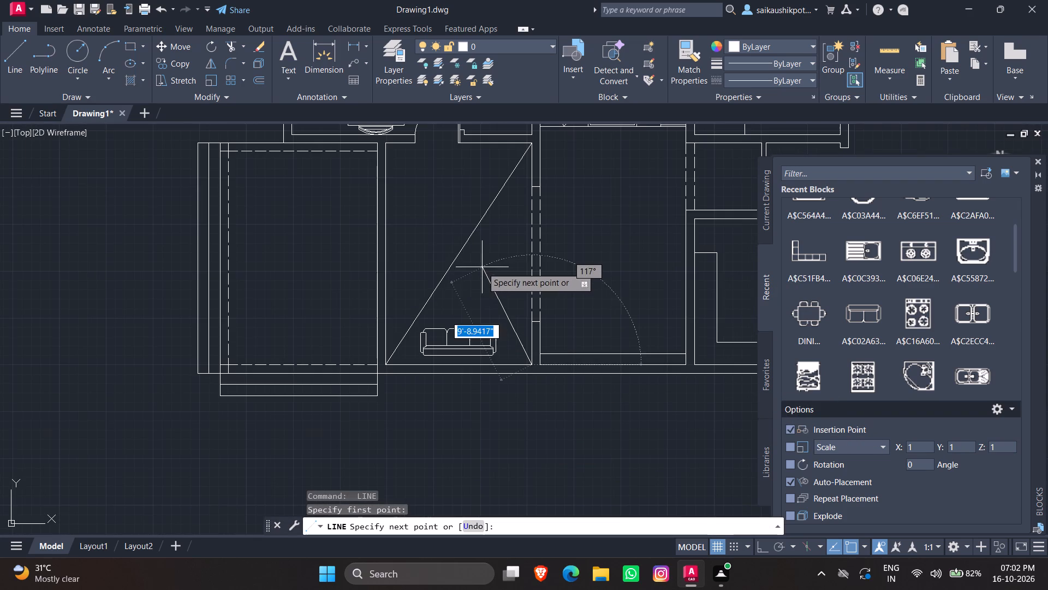
pyautogui.click(388, 145)
pyautogui.press('Escape')
pyautogui.press('Escape')
pyautogui.press('Escape')
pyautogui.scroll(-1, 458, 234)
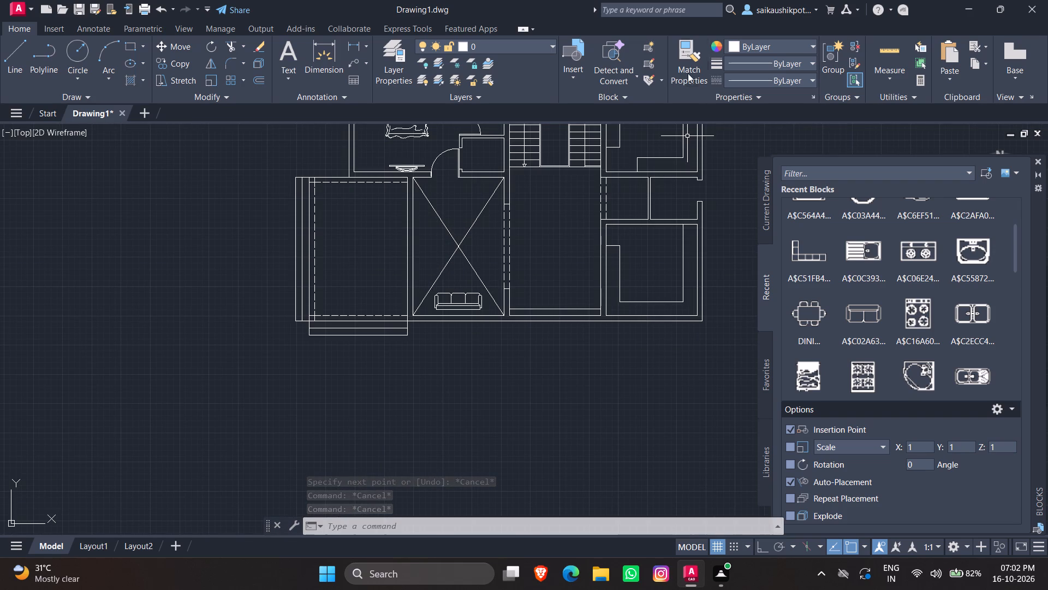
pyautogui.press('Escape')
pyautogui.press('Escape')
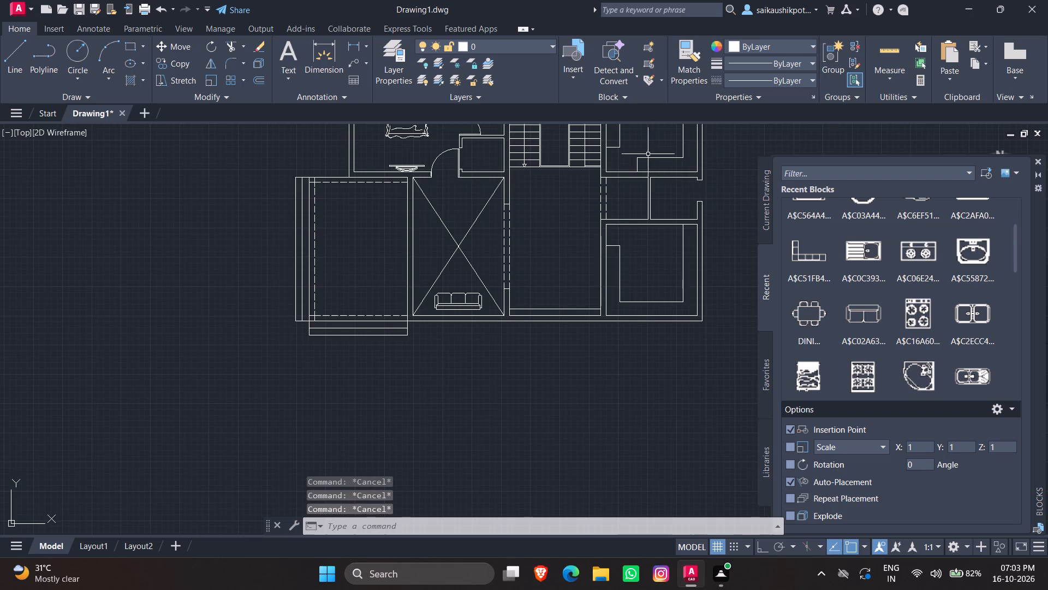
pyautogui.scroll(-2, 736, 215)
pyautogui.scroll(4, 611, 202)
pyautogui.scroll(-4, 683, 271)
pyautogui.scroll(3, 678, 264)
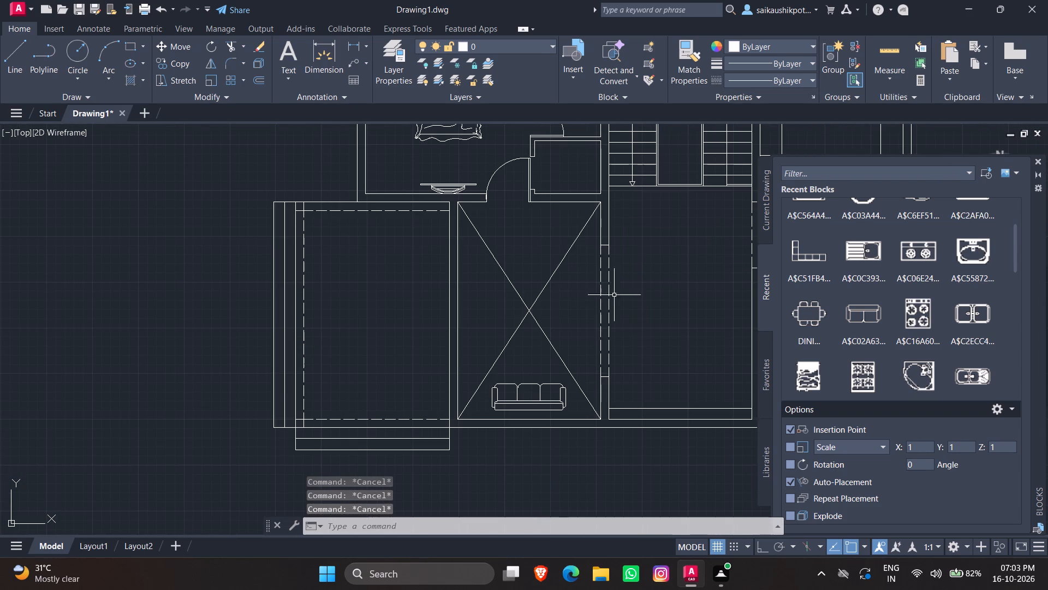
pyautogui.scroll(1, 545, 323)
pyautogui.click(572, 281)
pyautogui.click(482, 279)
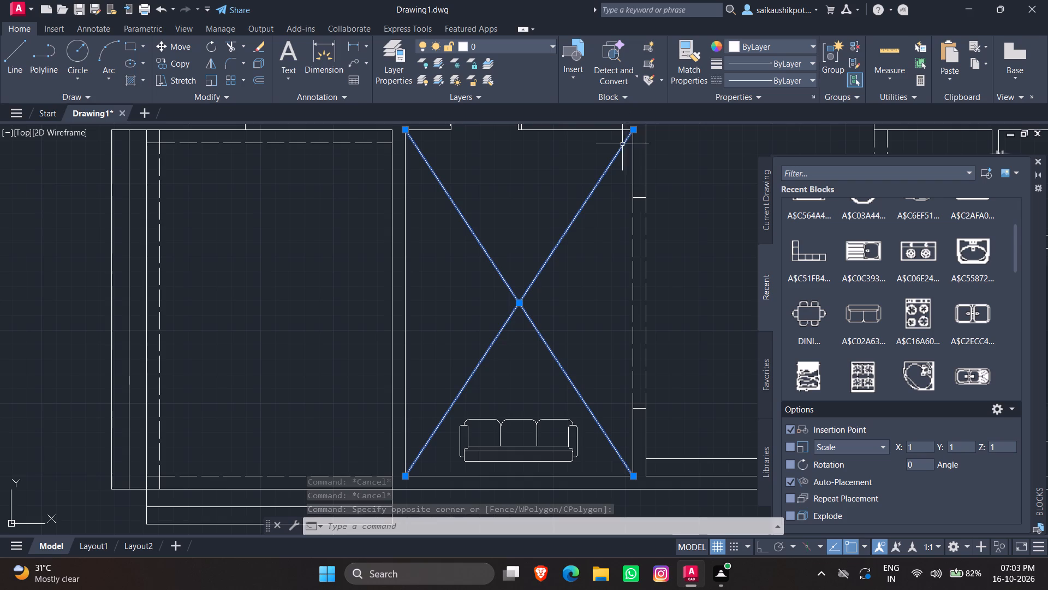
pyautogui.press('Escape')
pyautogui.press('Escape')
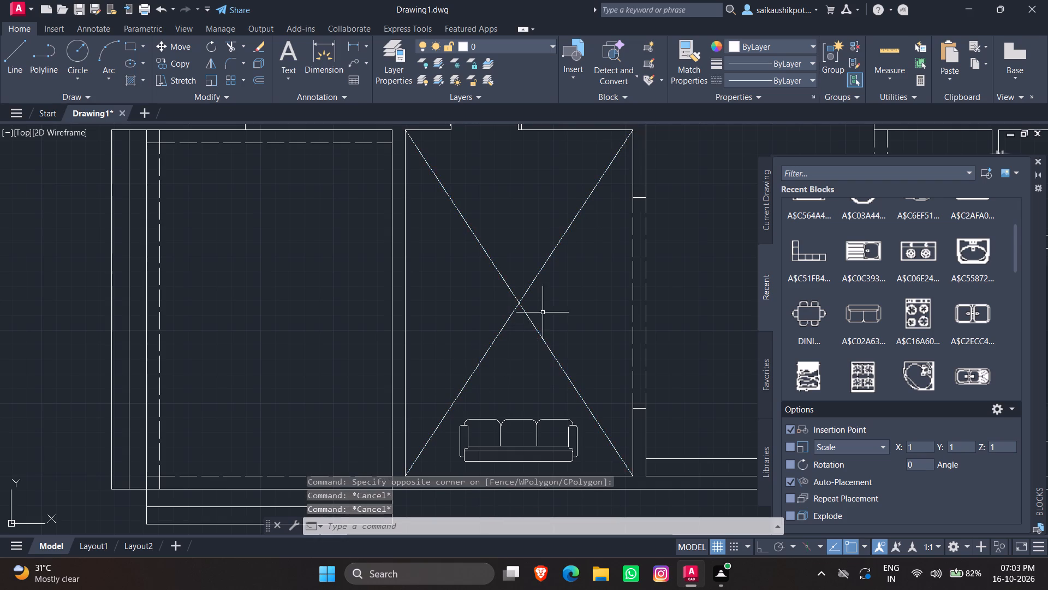
# Change the linetype of the sofa room's two crossing diagonals to the dashed ACAD linetype.
pyautogui.click(559, 306)
pyautogui.click(457, 268)
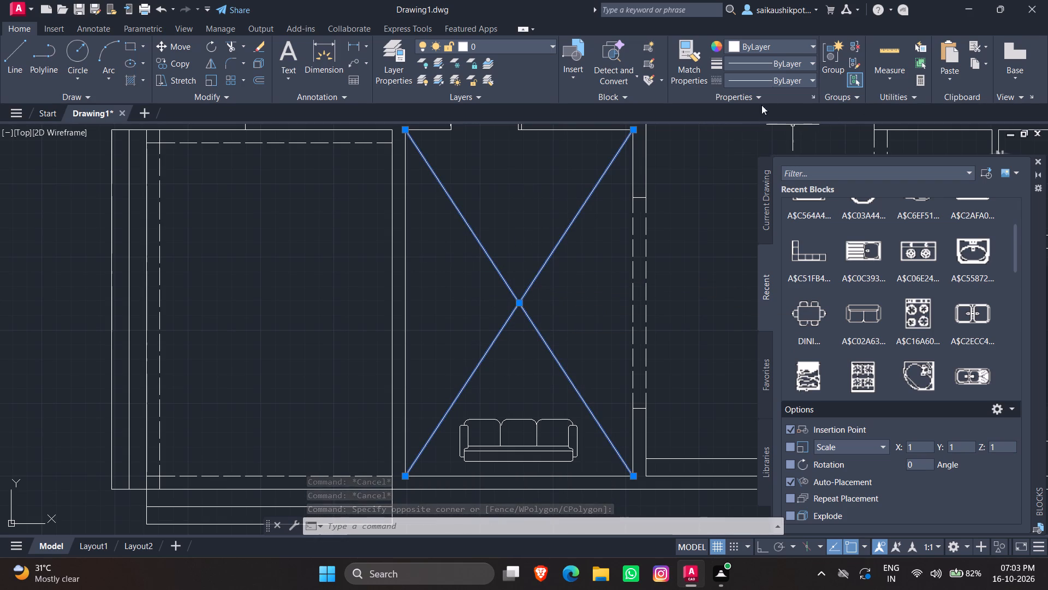
pyautogui.click(771, 81)
pyautogui.click(747, 131)
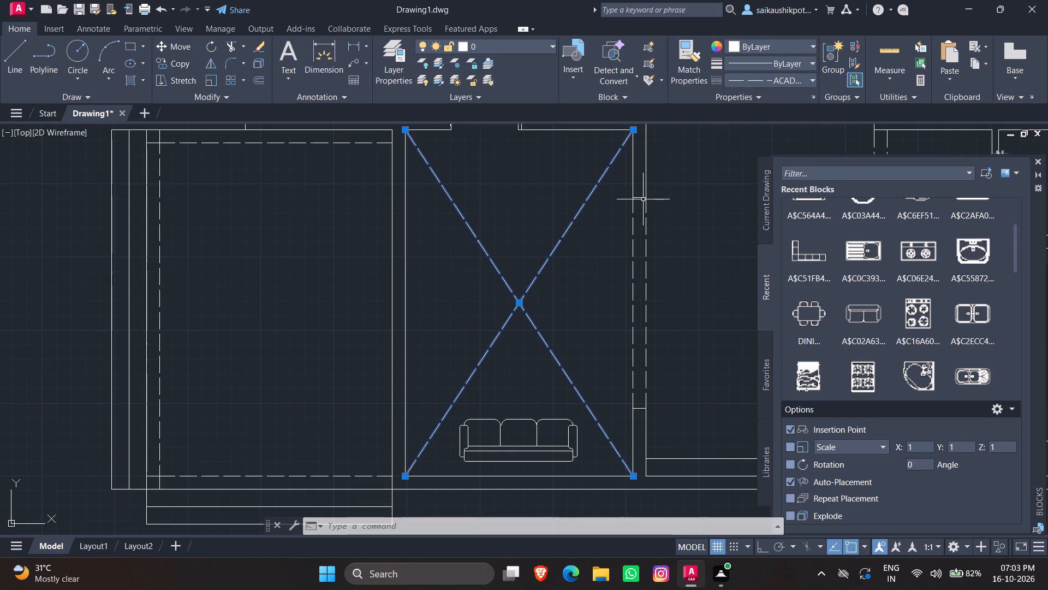
pyautogui.press('Escape')
pyautogui.press('Escape')
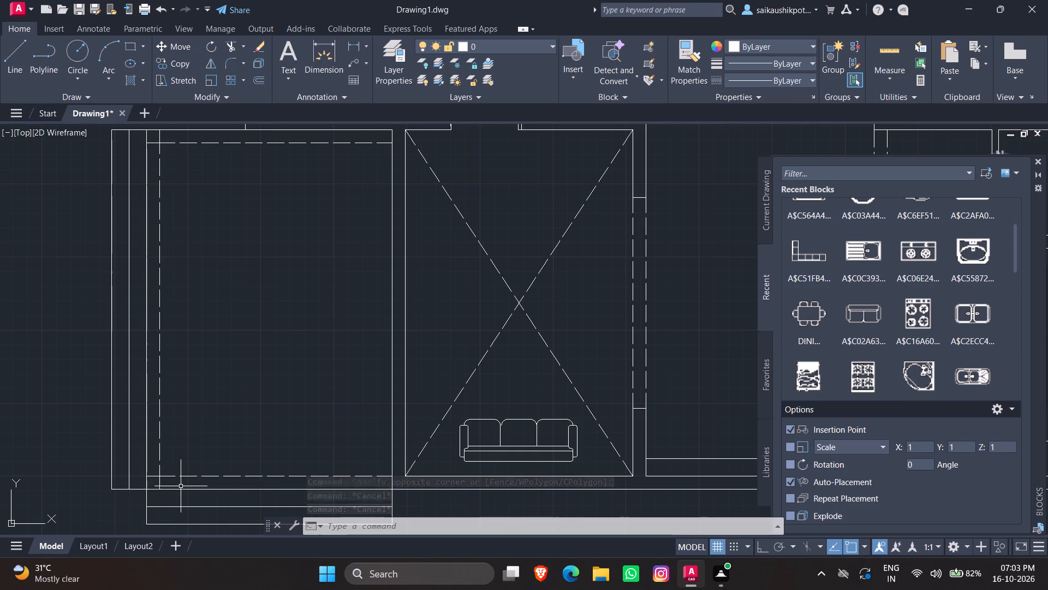
# Insert the dining table block with six chairs from the recent blocks, placing it in empty space well away from the floor plan.
pyautogui.scroll(8, 165, 508)
pyautogui.scroll(-8, 153, 461)
pyautogui.scroll(-2, 237, 372)
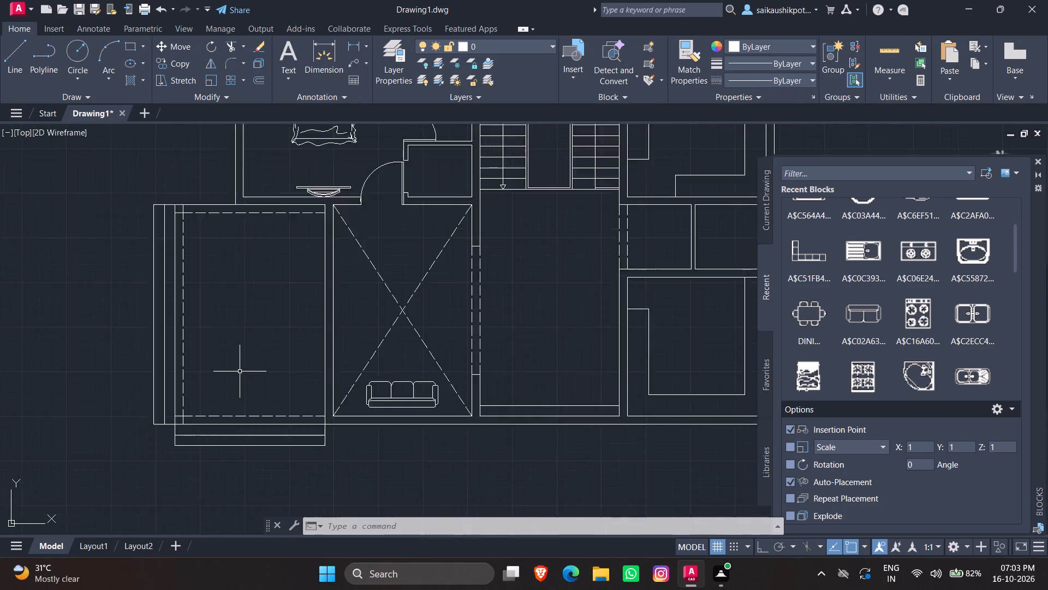
pyautogui.scroll(-1, 245, 370)
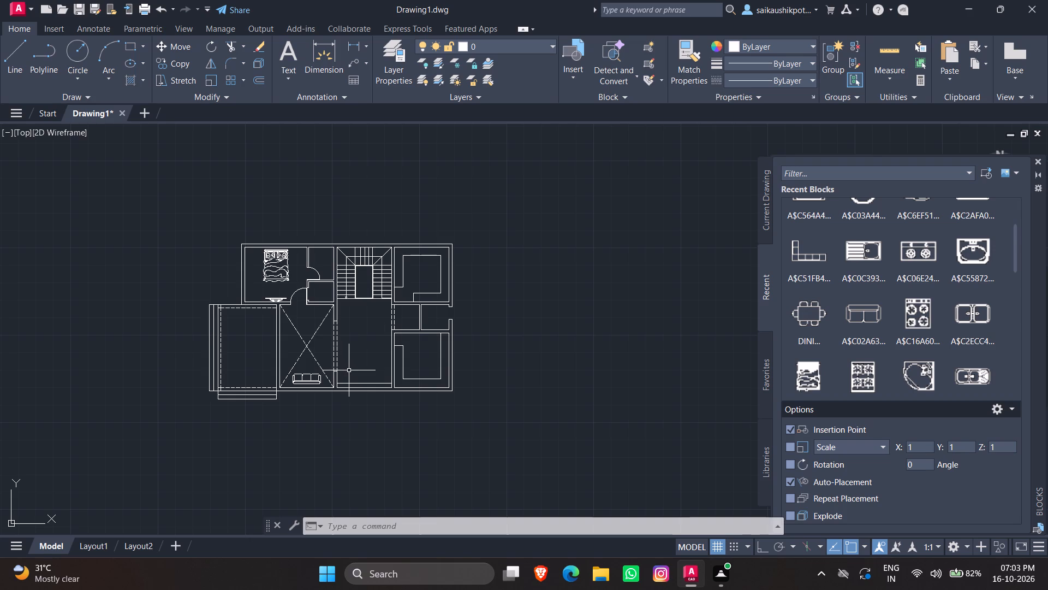
pyautogui.click(823, 317)
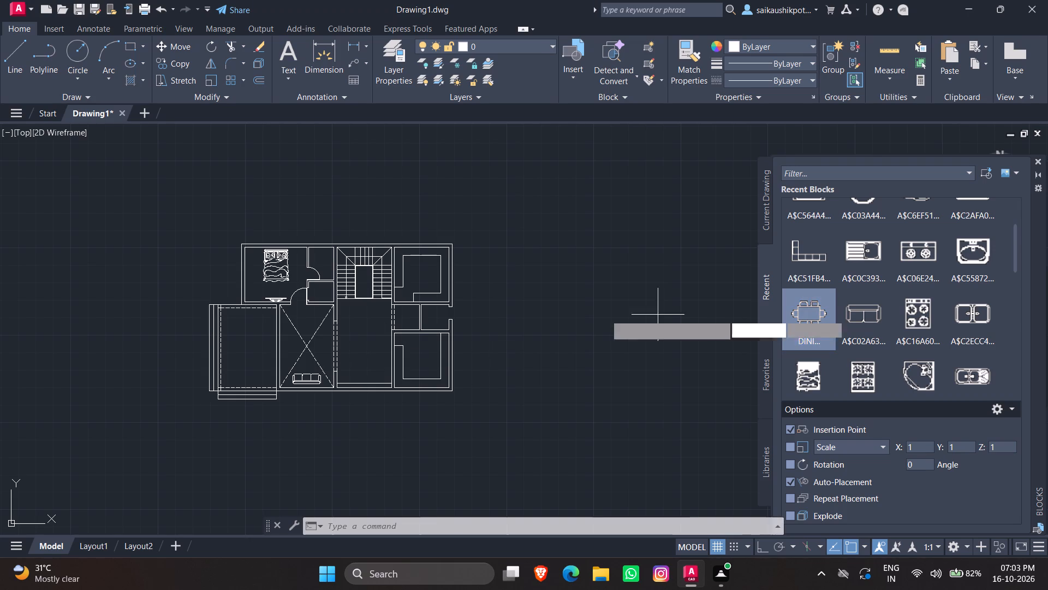
pyautogui.scroll(-4, 563, 320)
pyautogui.scroll(-4, 519, 332)
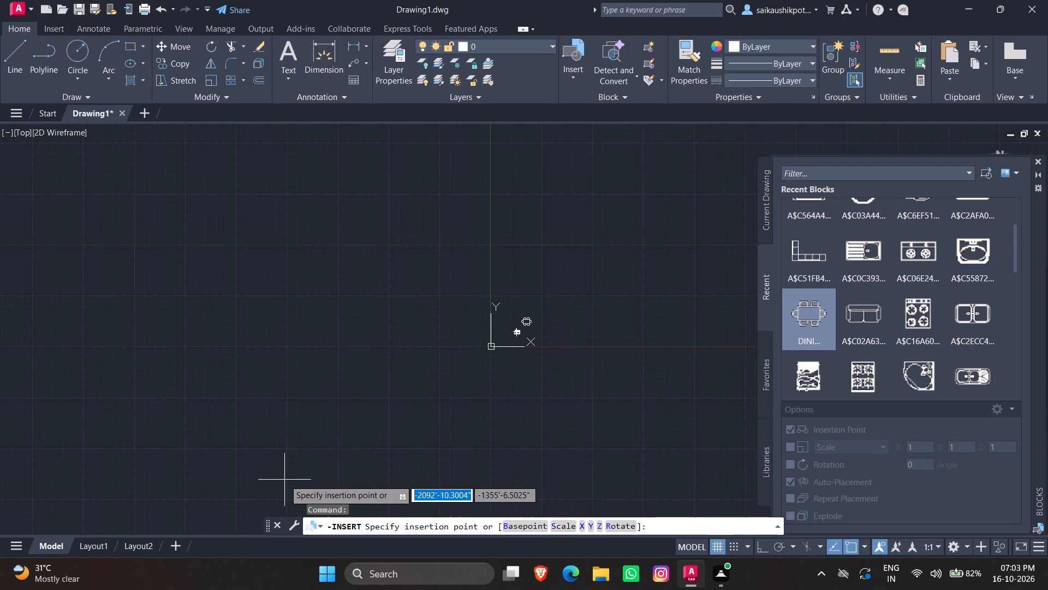
pyautogui.click(275, 491)
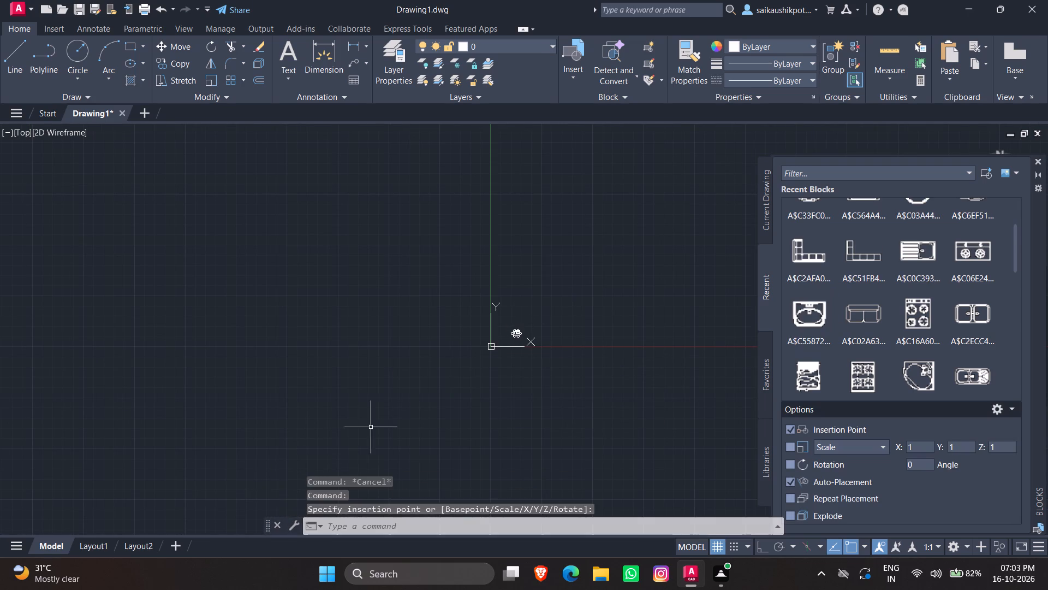
# Move the oversized dining set by its table's lower-left corner to just above the floor plan.
pyautogui.scroll(5, 424, 416)
pyautogui.scroll(-7, 475, 285)
pyautogui.scroll(4, 483, 264)
pyautogui.scroll(-2, 465, 367)
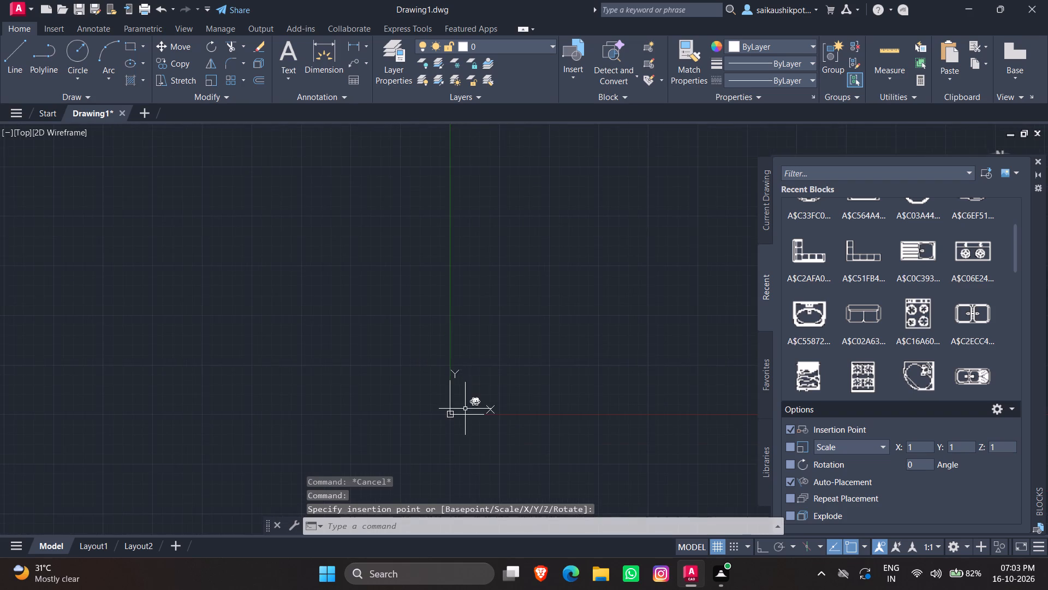
pyautogui.scroll(6, 465, 410)
pyautogui.click(544, 282)
pyautogui.click(523, 310)
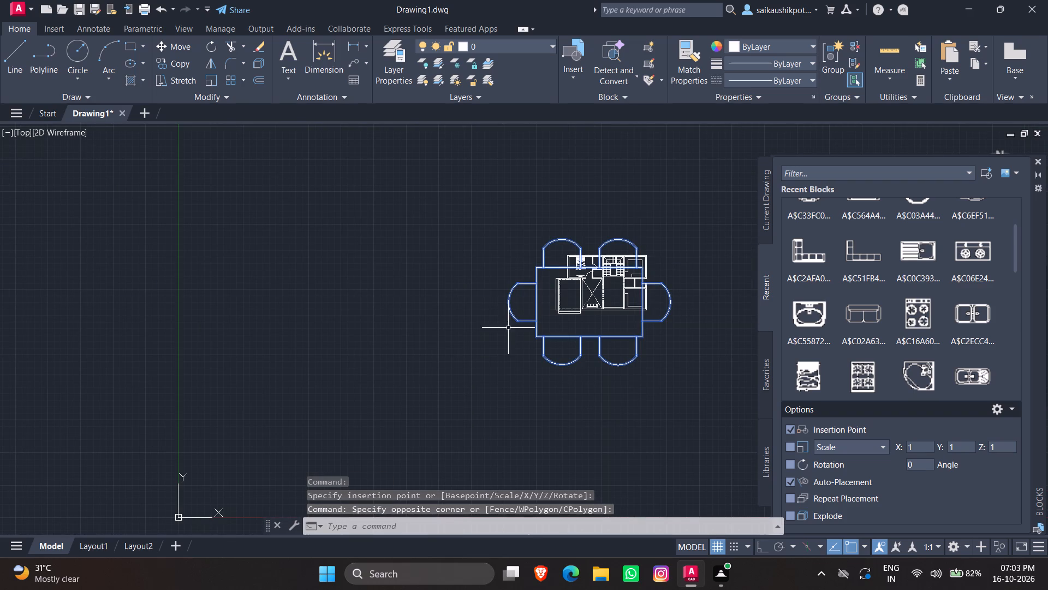
pyautogui.press('m')
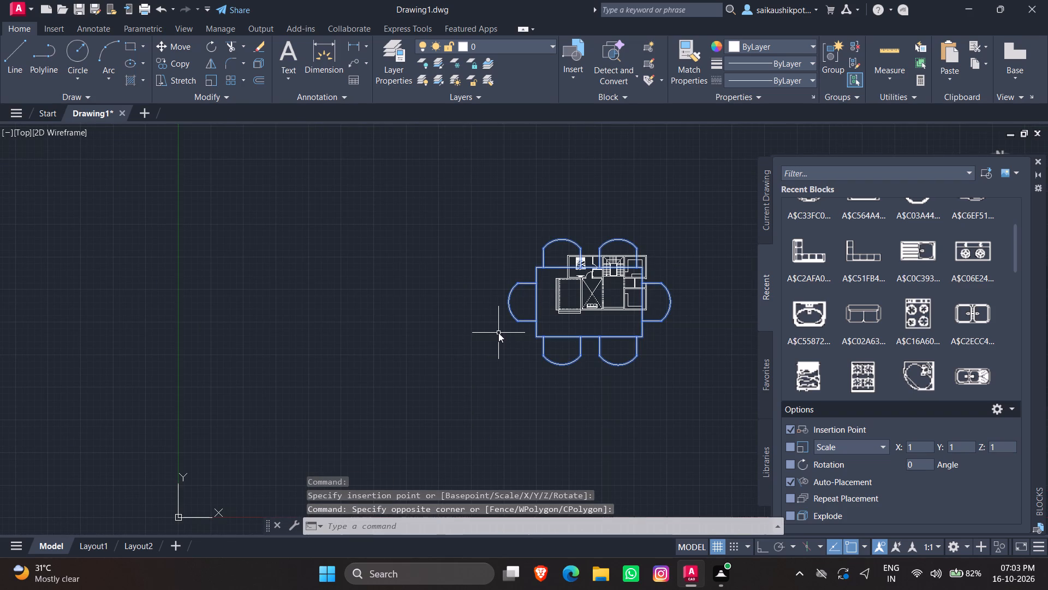
pyautogui.press('Return')
pyautogui.click(538, 337)
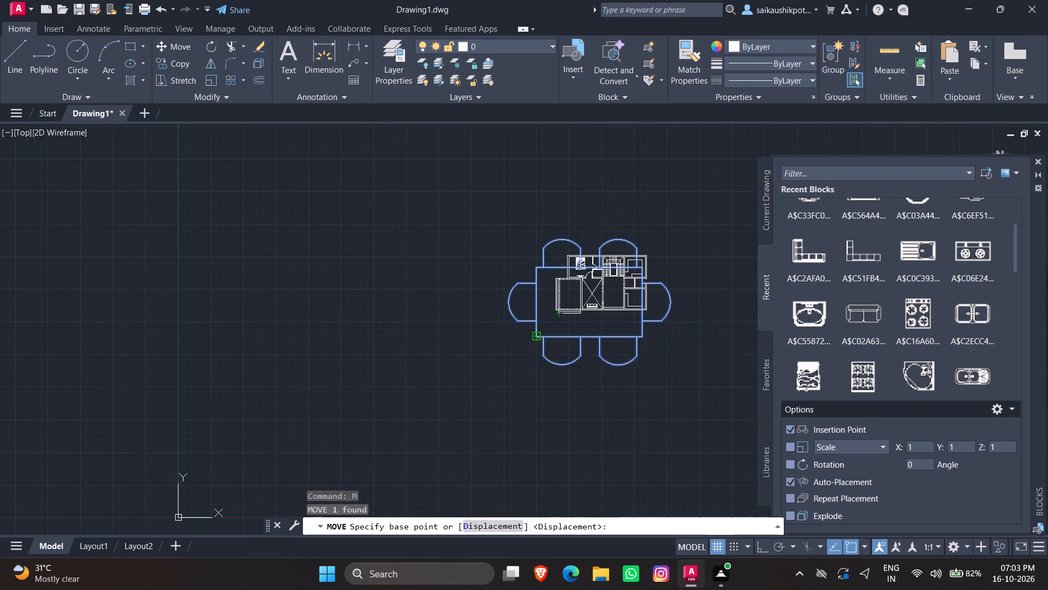
pyautogui.click(531, 221)
# Rotate the dining set to 270° about the table's upper-right corner with ortho on, so the table stands vertically.
pyautogui.scroll(-3, 608, 228)
pyautogui.scroll(5, 606, 241)
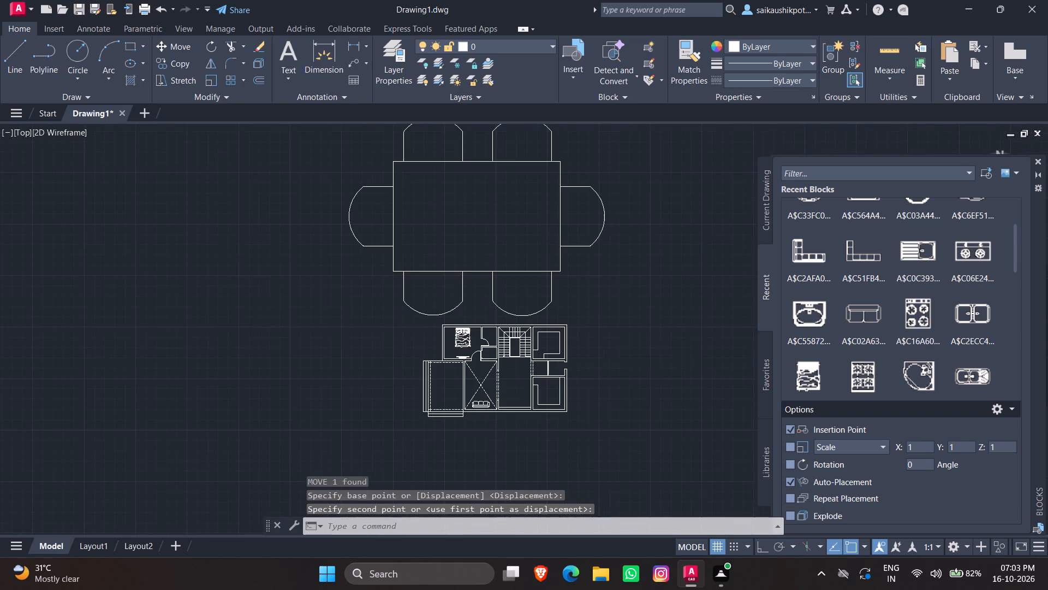
pyautogui.scroll(-1, 606, 241)
pyautogui.click(606, 275)
pyautogui.click(514, 221)
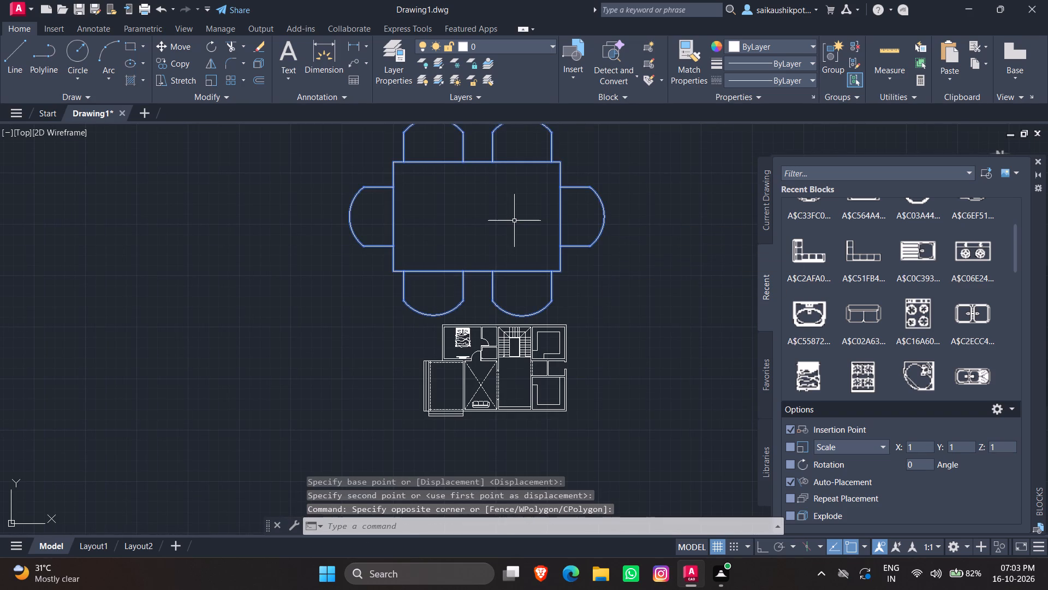
pyautogui.write('ro')
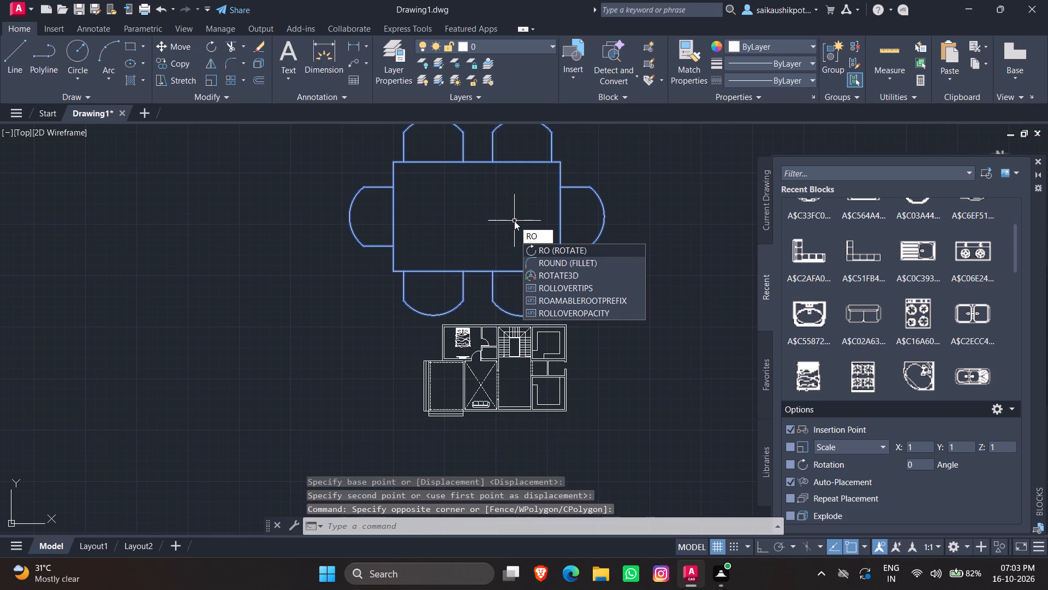
pyautogui.press('Return')
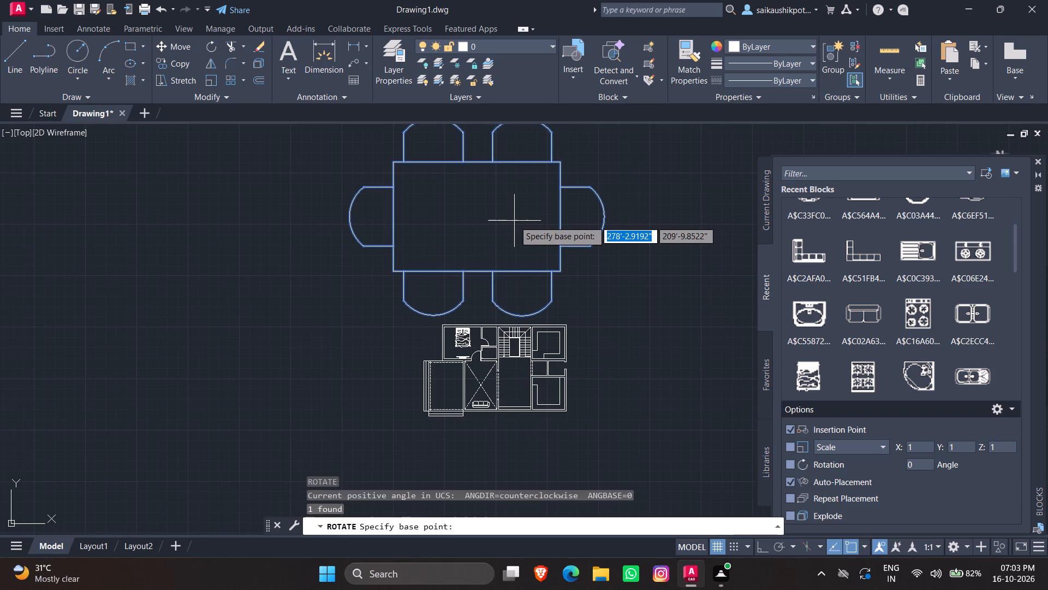
pyautogui.click(562, 161)
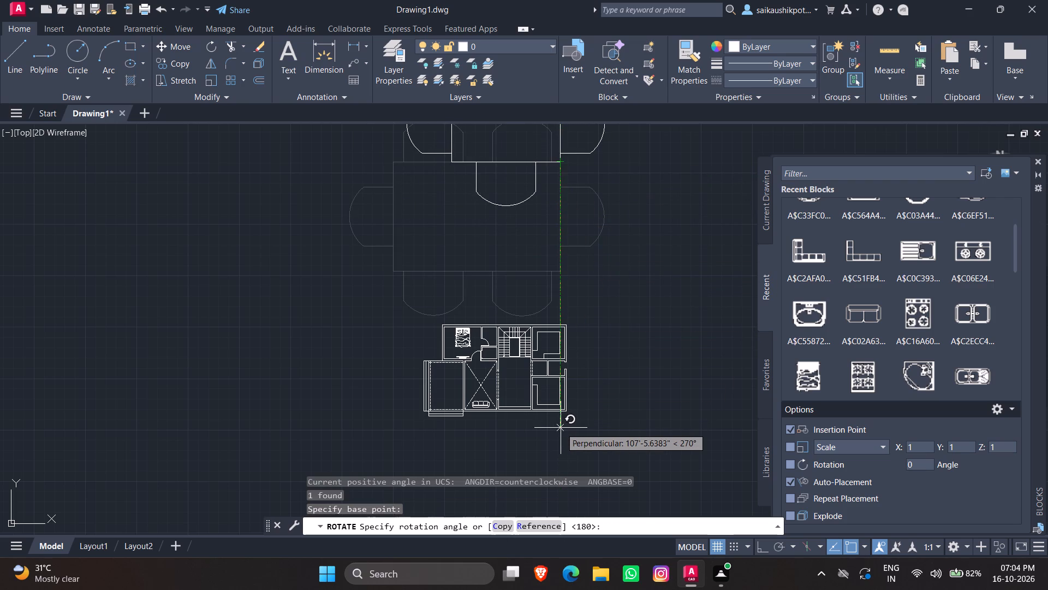
pyautogui.press('F8')
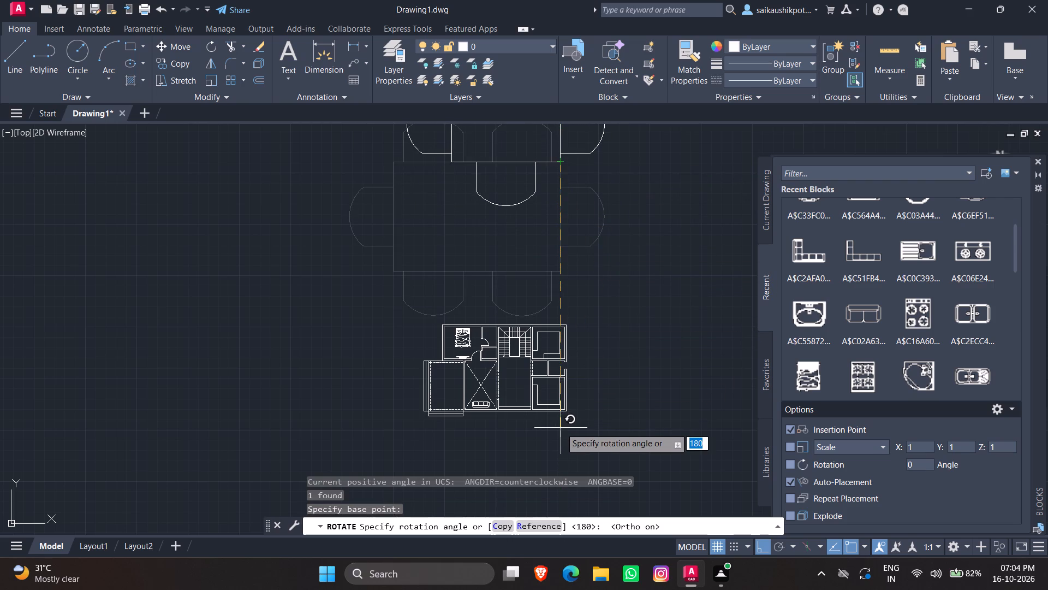
pyautogui.click(561, 428)
# Scale the dining set down freehand about the table's lower-left corner to roughly a third of the floor plan's width.
pyautogui.scroll(-3, 591, 351)
pyautogui.scroll(4, 576, 288)
pyautogui.click(610, 392)
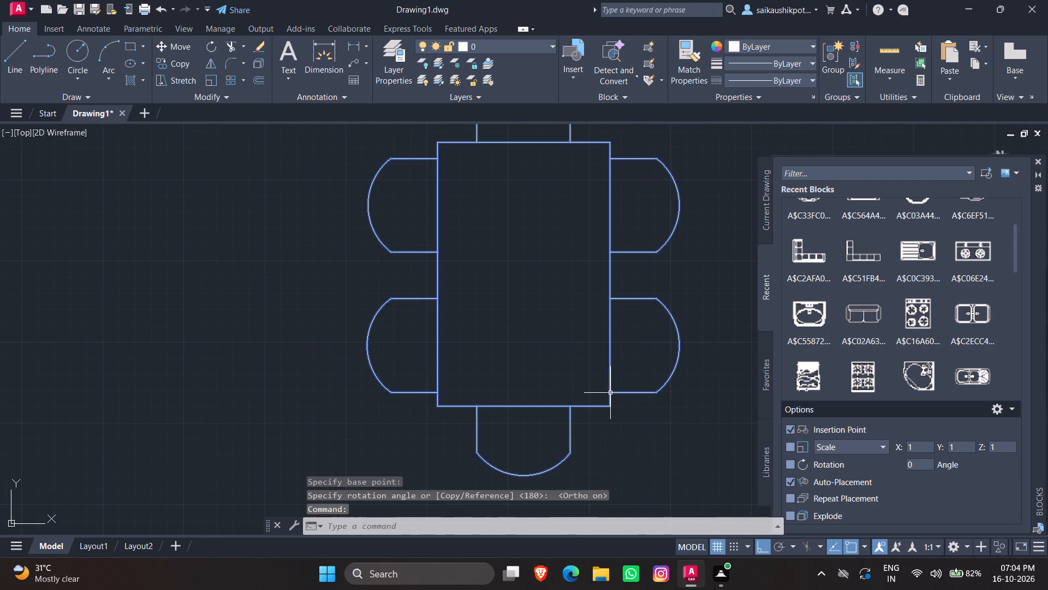
pyautogui.click(540, 309)
pyautogui.press('Escape')
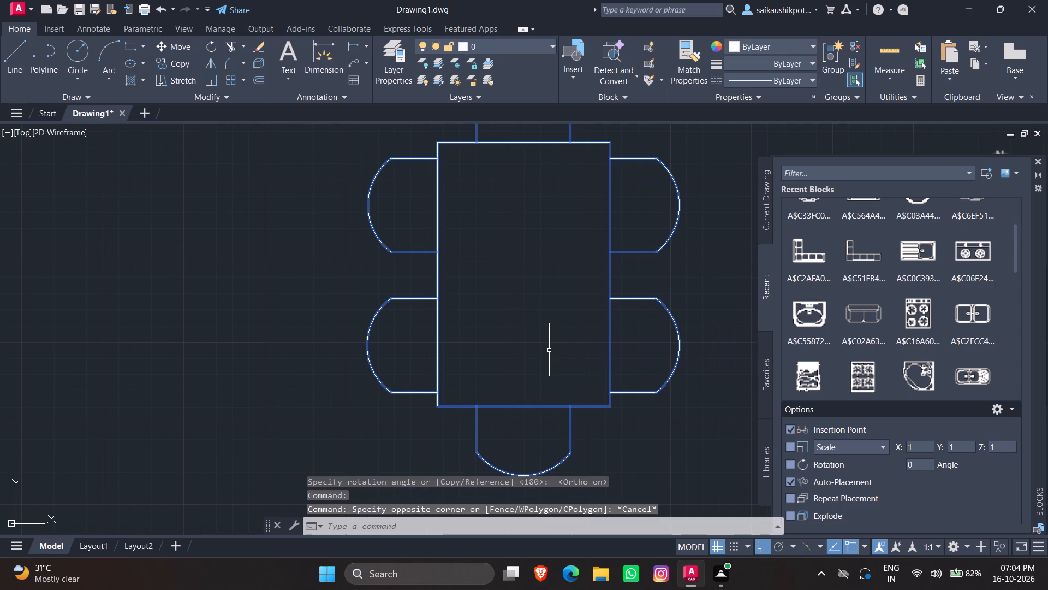
pyautogui.write('sc')
pyautogui.press('Return')
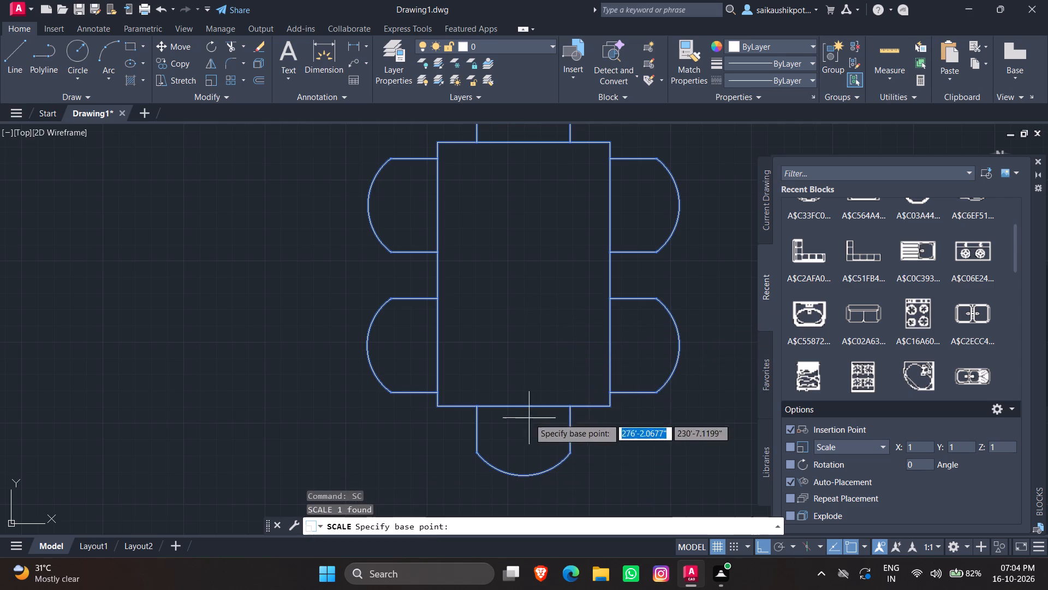
pyautogui.click(440, 406)
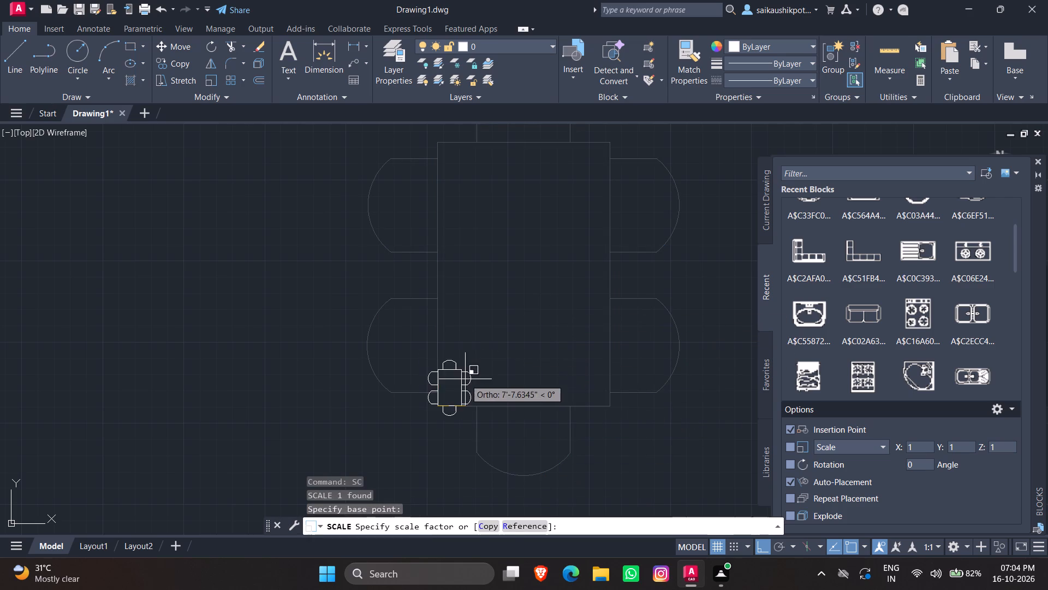
pyautogui.click(480, 363)
# Move the reduced dining set, with ortho off, to just above the staircase side of the floor plan.
pyautogui.scroll(1, 552, 295)
pyautogui.scroll(-3, 537, 326)
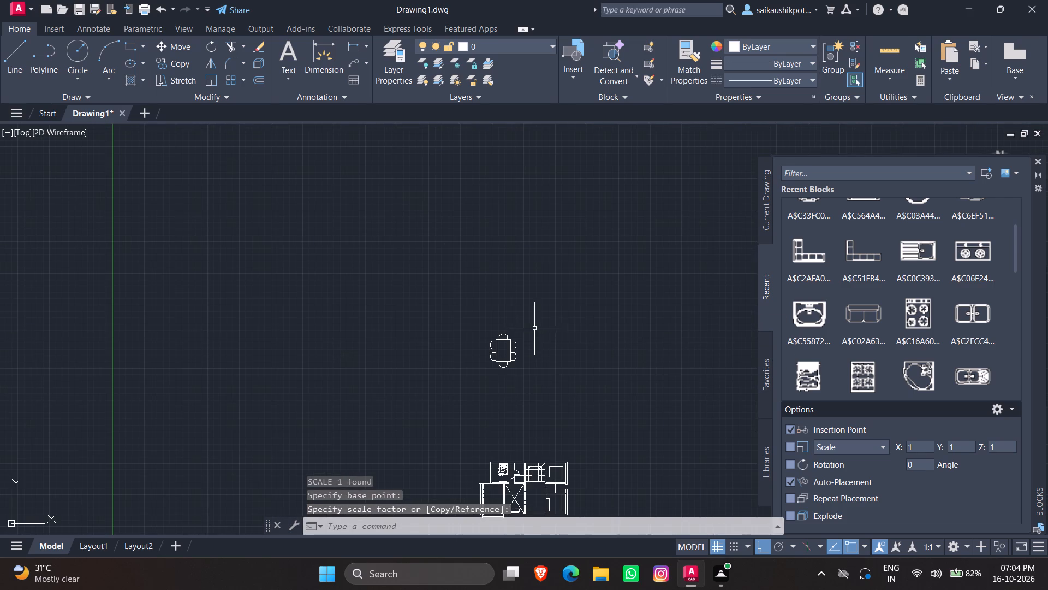
pyautogui.click(525, 368)
pyautogui.click(505, 340)
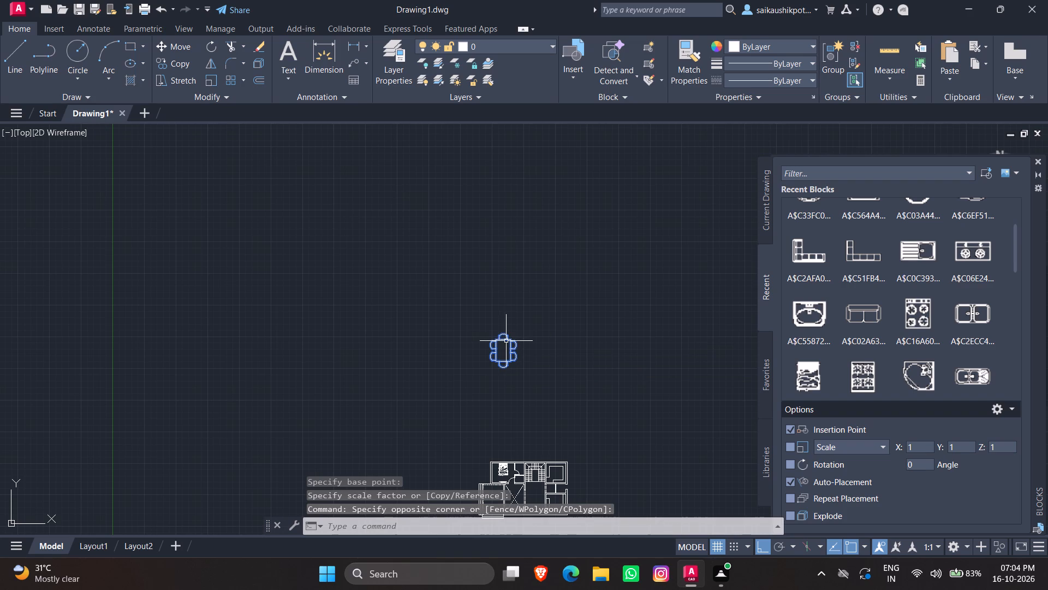
pyautogui.press('m')
pyautogui.press('Return')
pyautogui.click(500, 350)
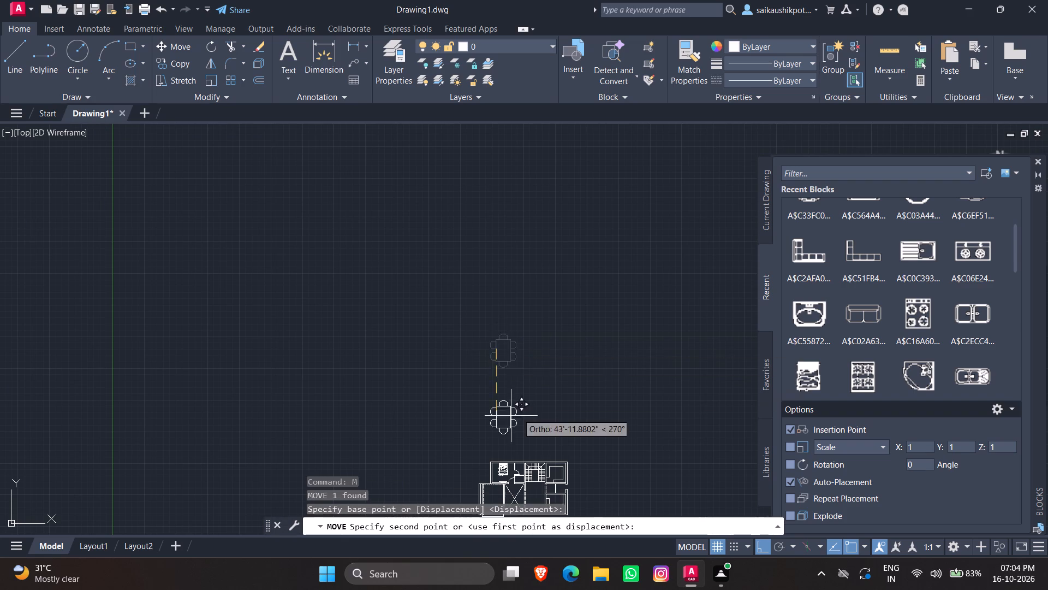
pyautogui.scroll(-3, 519, 414)
pyautogui.scroll(4, 525, 460)
pyautogui.scroll(1, 484, 499)
pyautogui.scroll(2, 534, 446)
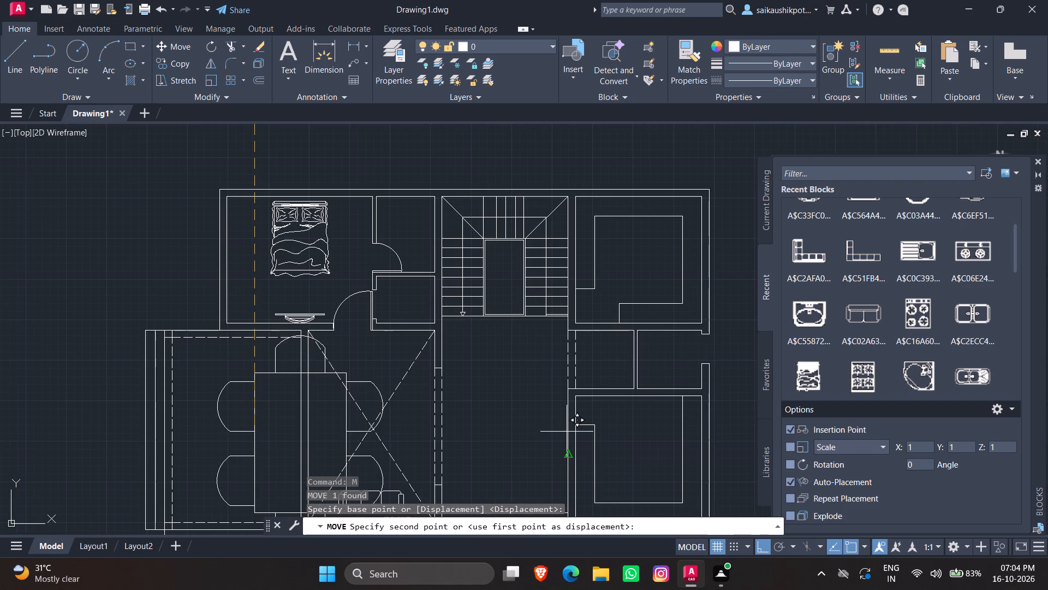
pyautogui.press('F8')
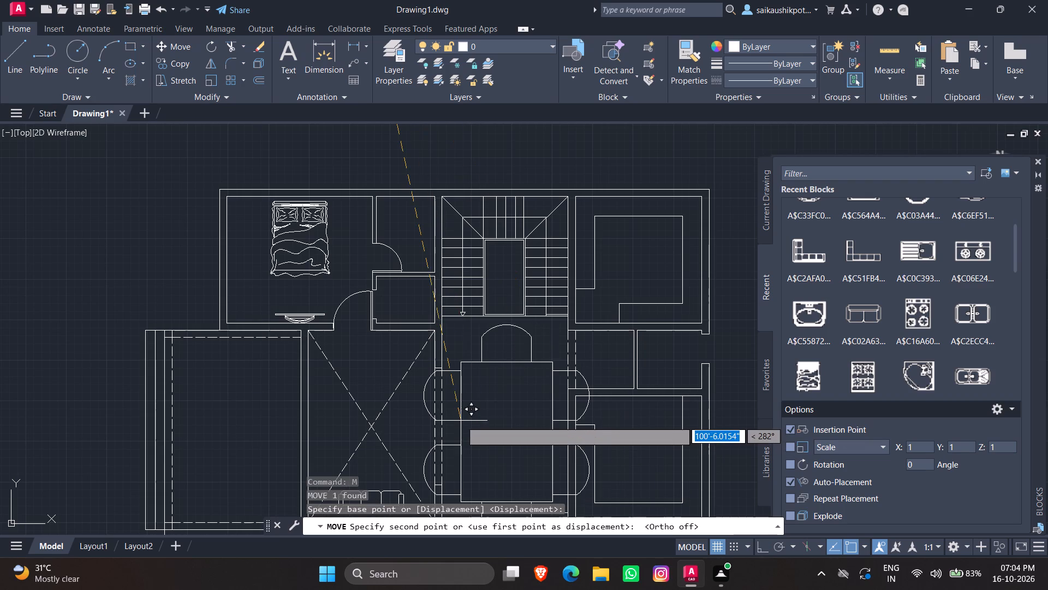
pyautogui.scroll(-3, 468, 392)
pyautogui.scroll(2, 455, 327)
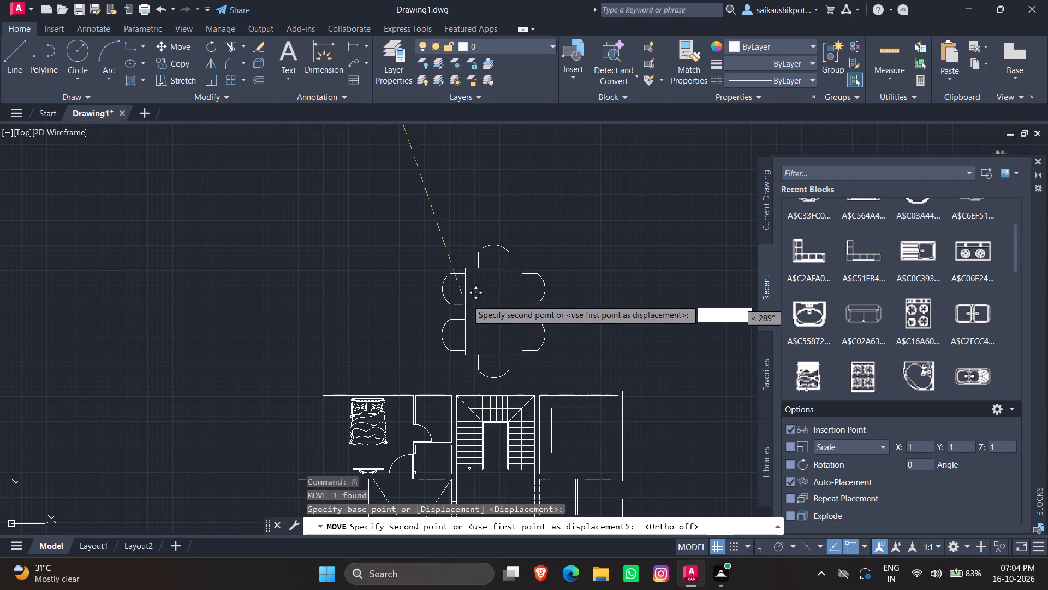
pyautogui.click(467, 299)
# Scale the dining set down again by a factor of about 0.36 from the table's lower-left corner.
pyautogui.moveTo(593, 258); pyautogui.dragTo(585, 267)
pyautogui.click(515, 316)
pyautogui.write('sc')
pyautogui.press('Return')
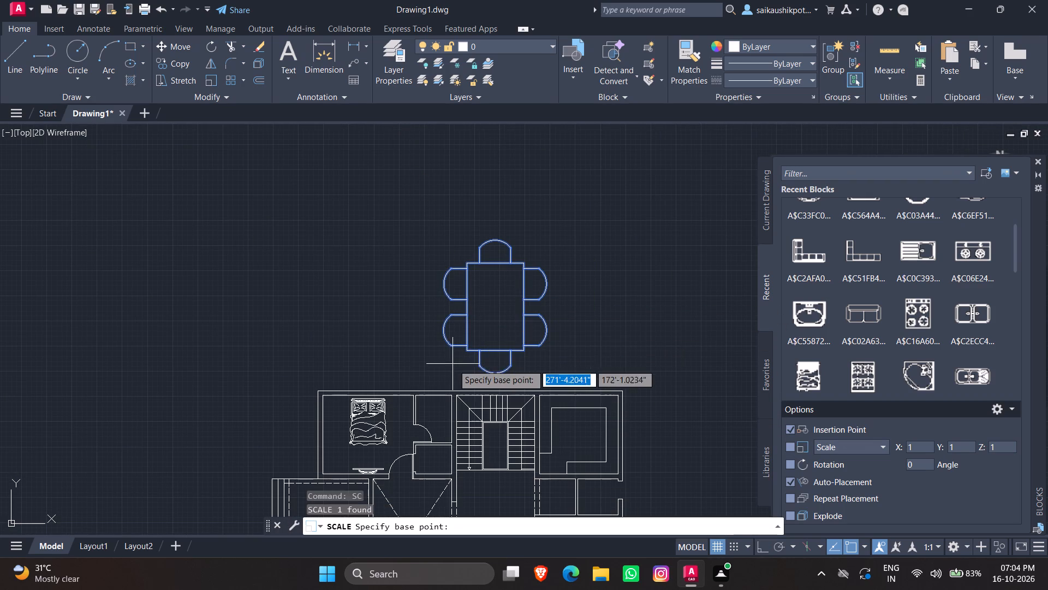
pyautogui.click(467, 351)
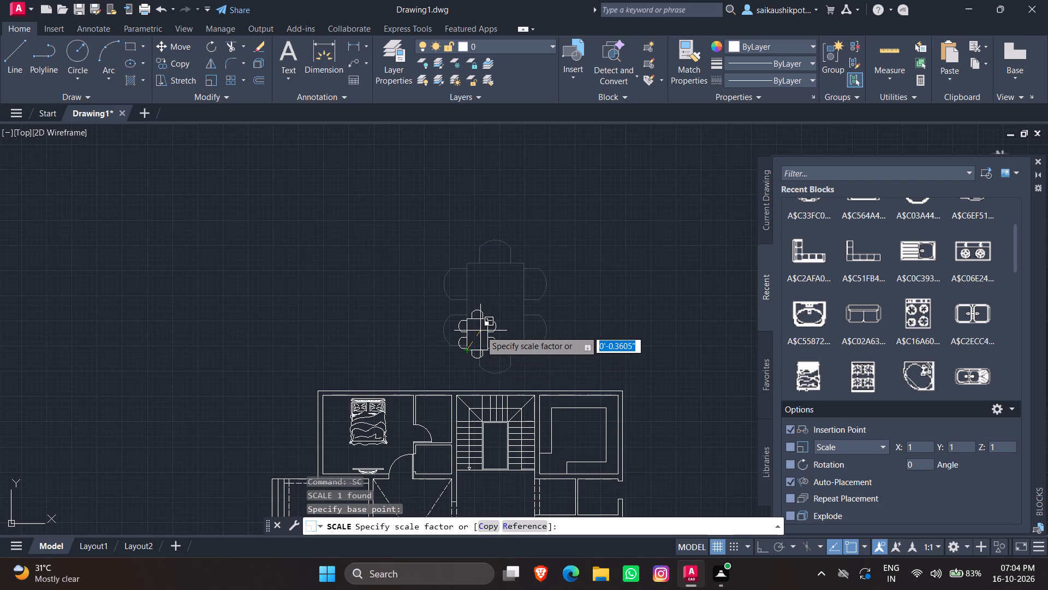
pyautogui.click(480, 331)
# Move the dining set by its table's lower-left corner into the lower part of the room below the staircase, roughly centred between the walls.
pyautogui.scroll(1, 507, 311)
pyautogui.click(507, 311)
pyautogui.click(448, 356)
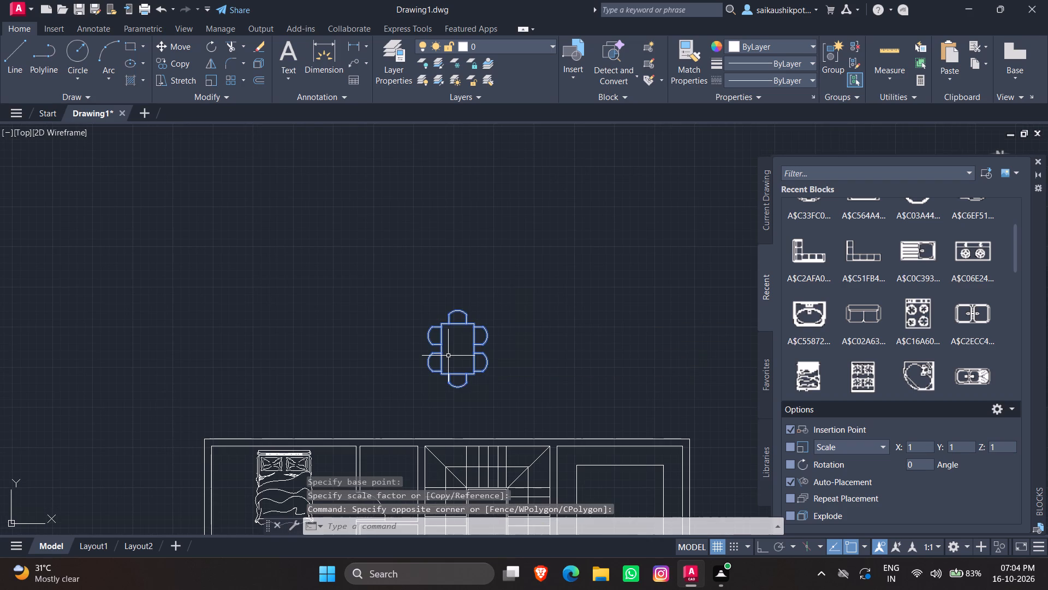
pyautogui.press('m')
pyautogui.press('Return')
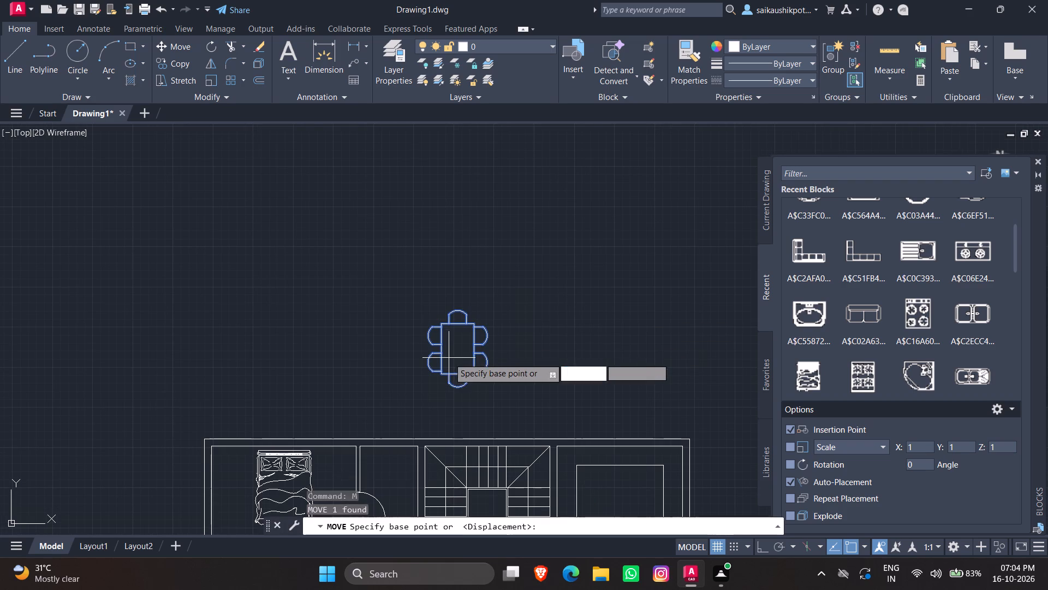
pyautogui.click(440, 372)
pyautogui.scroll(-2, 504, 290)
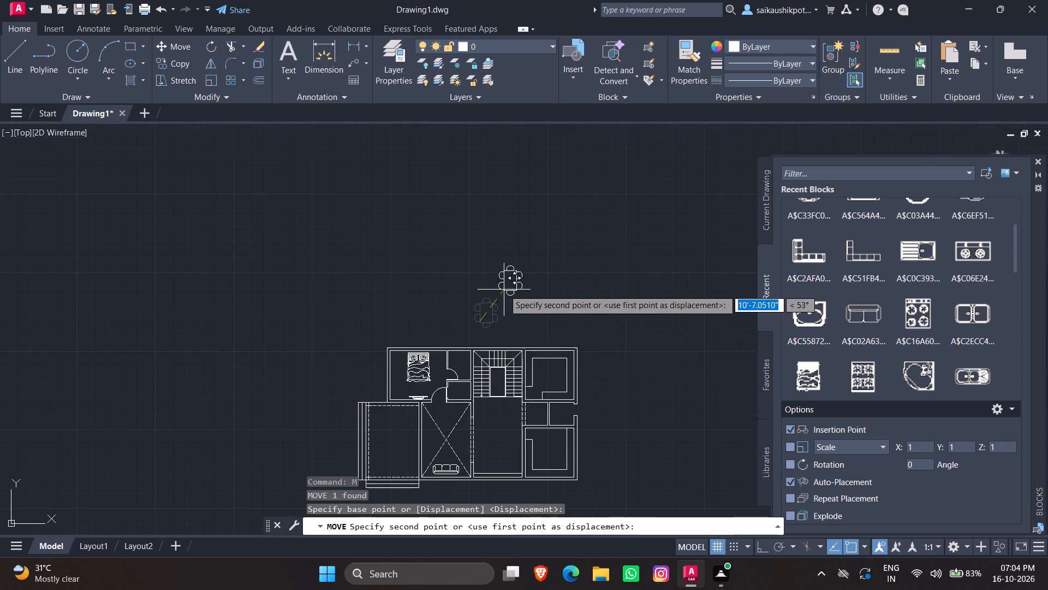
pyautogui.scroll(2, 487, 417)
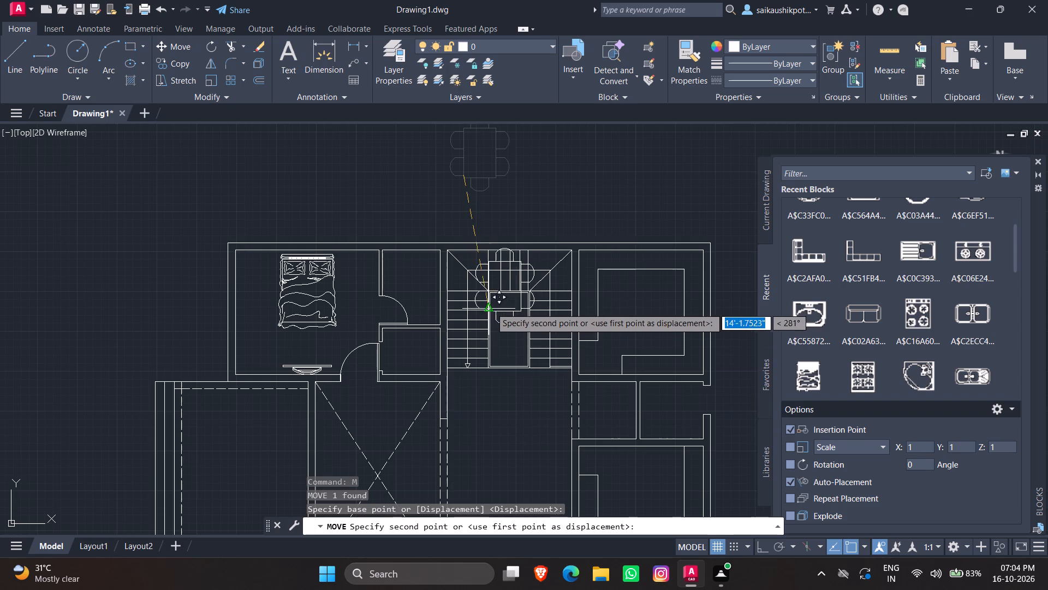
pyautogui.scroll(-2, 494, 279)
pyautogui.scroll(3, 490, 421)
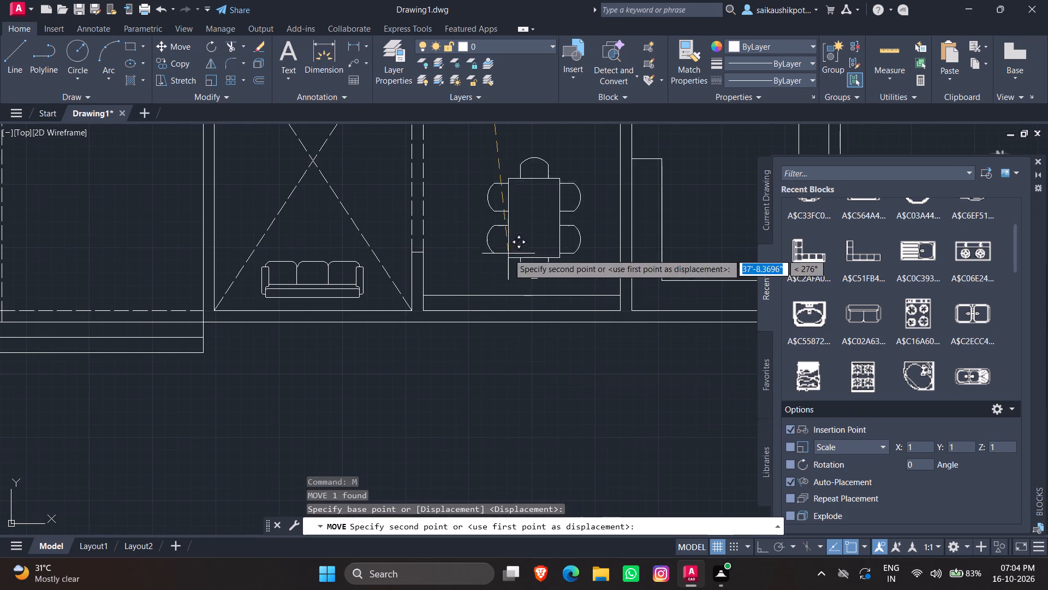
pyautogui.scroll(-2, 504, 272)
pyautogui.scroll(2, 507, 258)
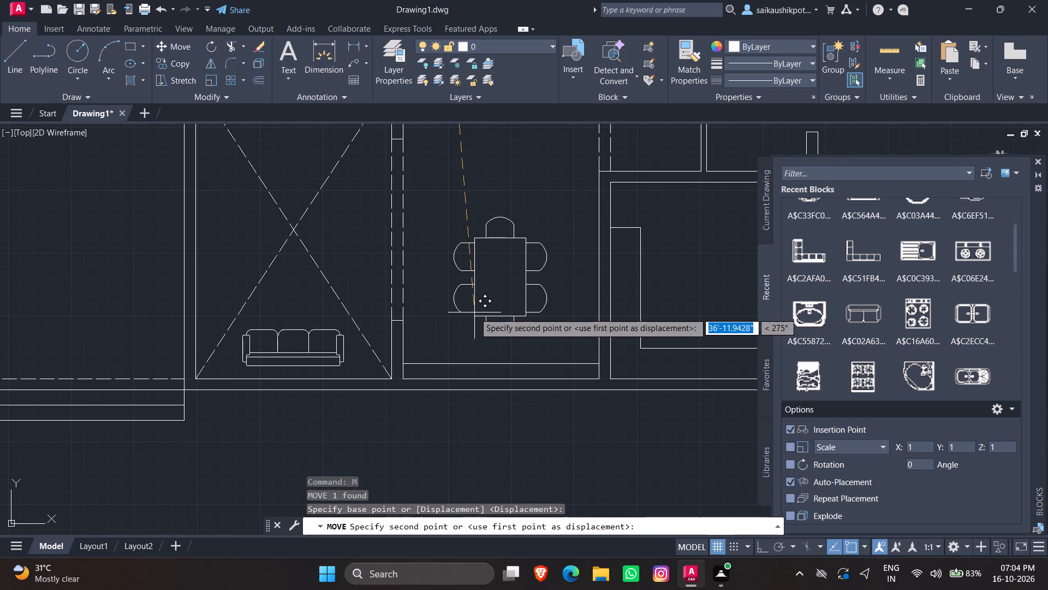
pyautogui.click(474, 312)
pyautogui.press('Escape')
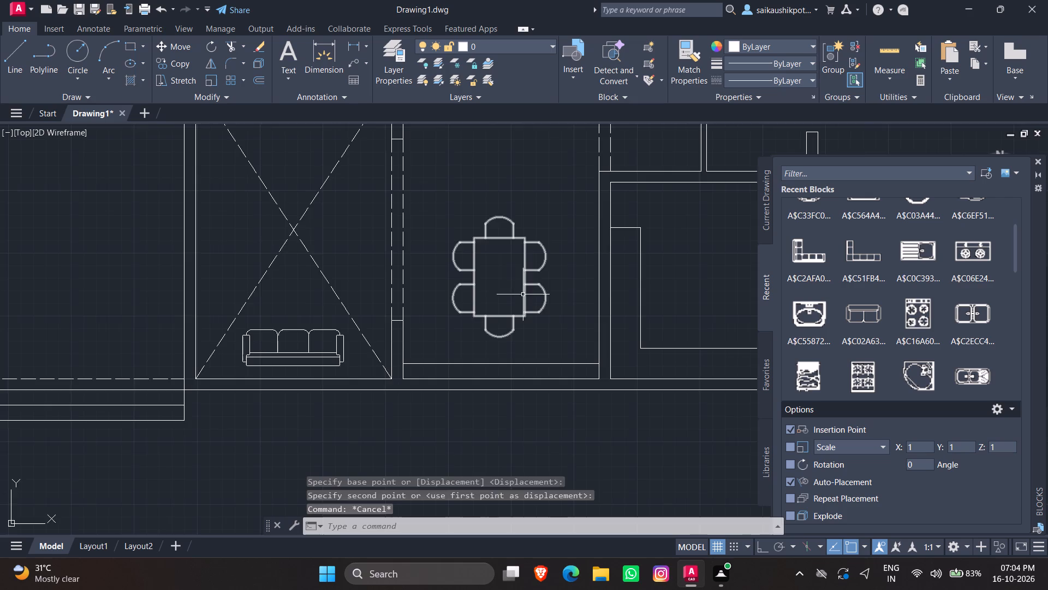
pyautogui.press('Escape')
pyautogui.scroll(-3, 510, 320)
pyautogui.press('Escape')
pyautogui.press('Escape')
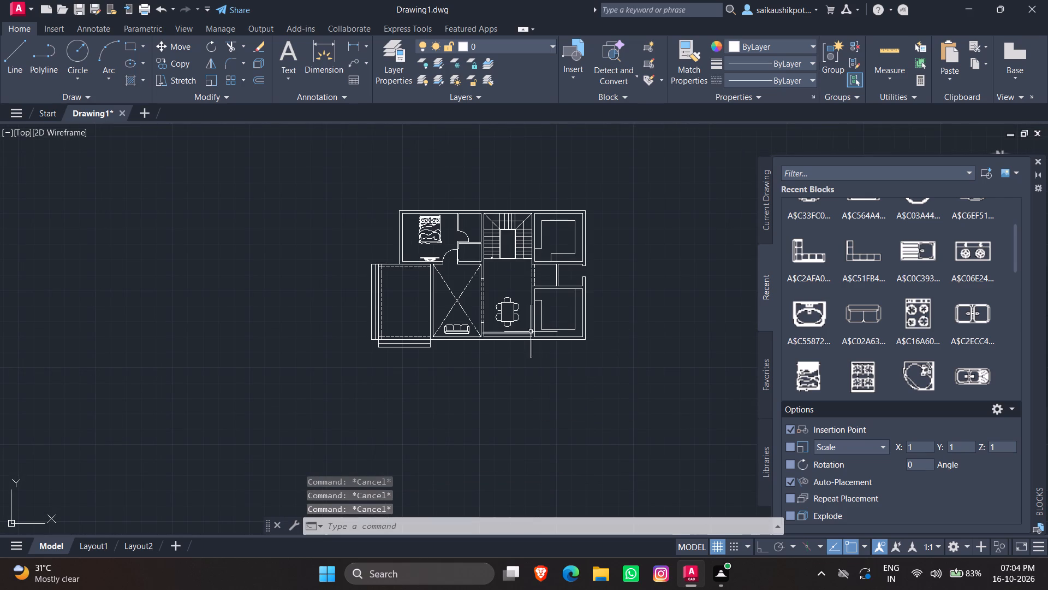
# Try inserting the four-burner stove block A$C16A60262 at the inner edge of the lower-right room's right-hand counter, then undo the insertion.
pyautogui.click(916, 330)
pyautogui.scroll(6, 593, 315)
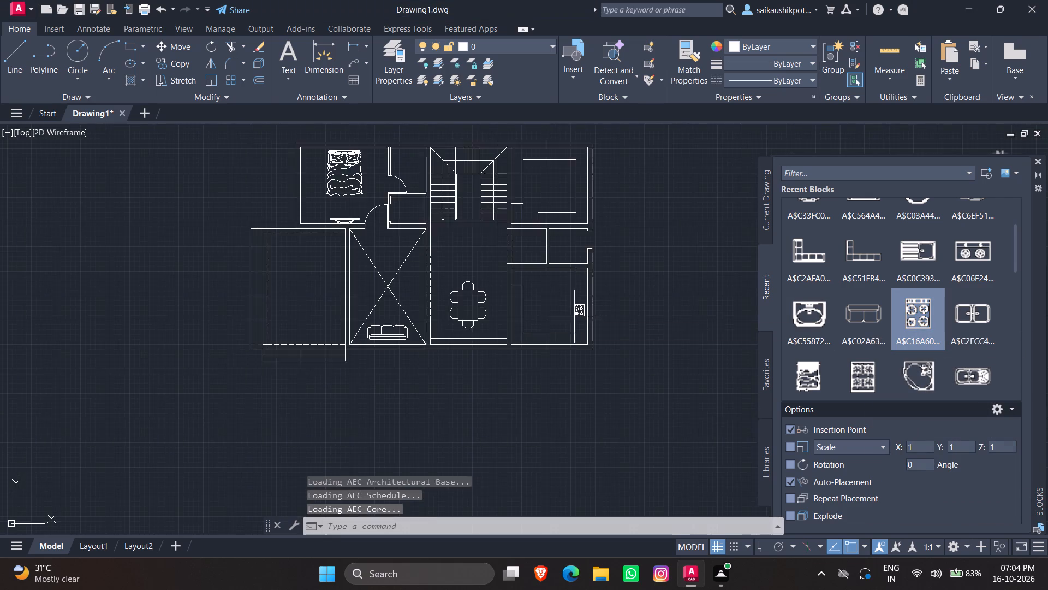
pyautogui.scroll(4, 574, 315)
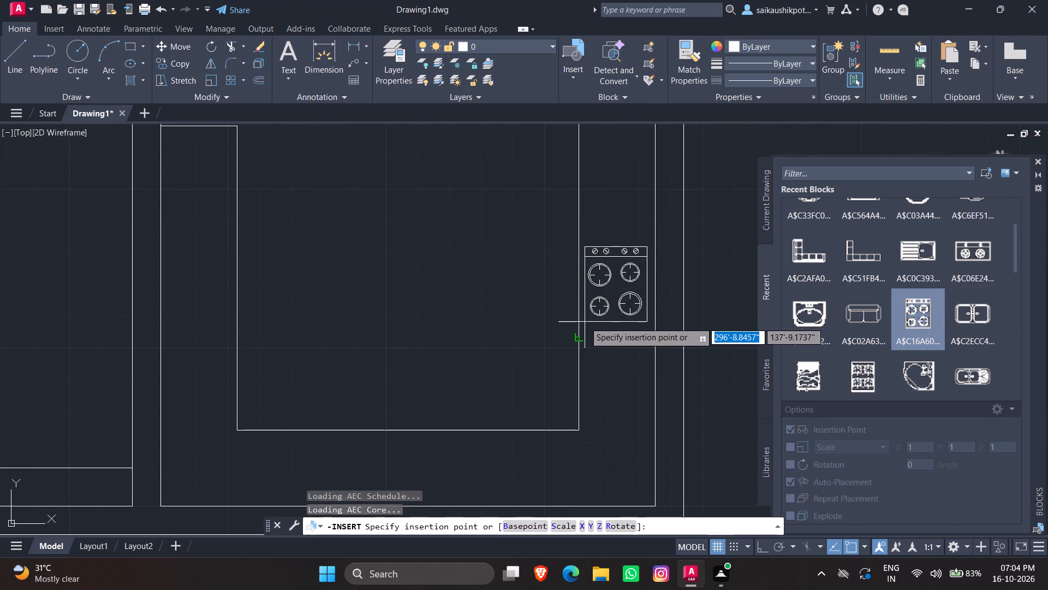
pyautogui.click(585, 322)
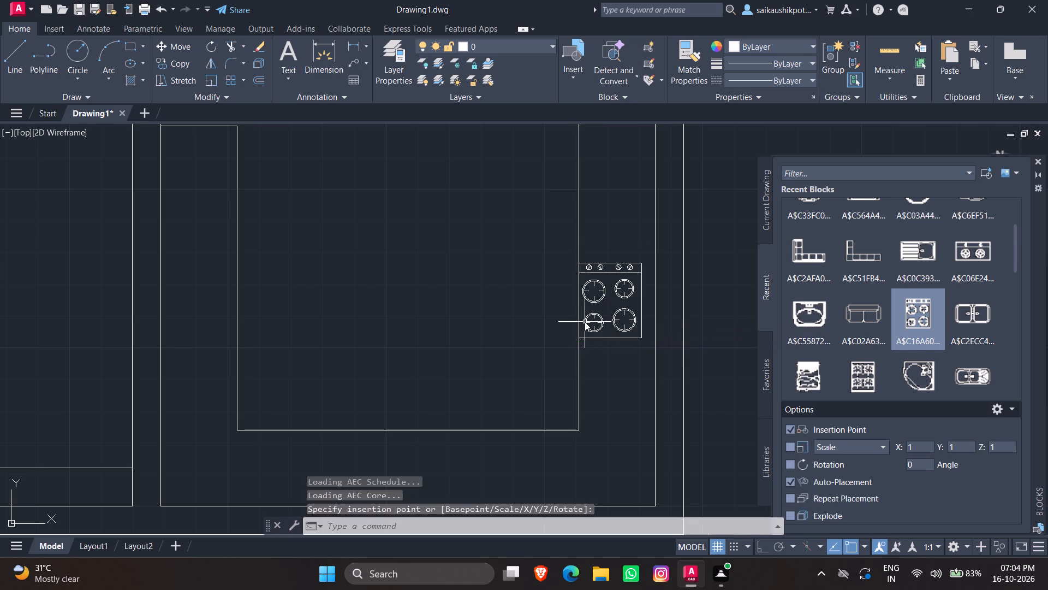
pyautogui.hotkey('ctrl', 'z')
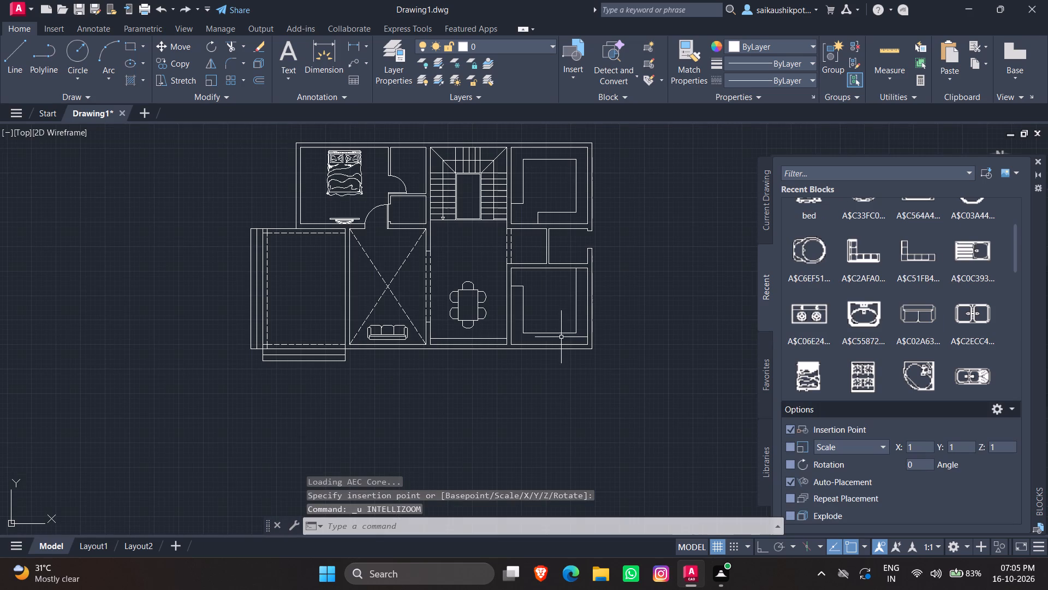
# Insert the four-burner stove block within the right-hand counter strip of the lower-right room, clear of the counter edges.
pyautogui.scroll(3, 880, 330)
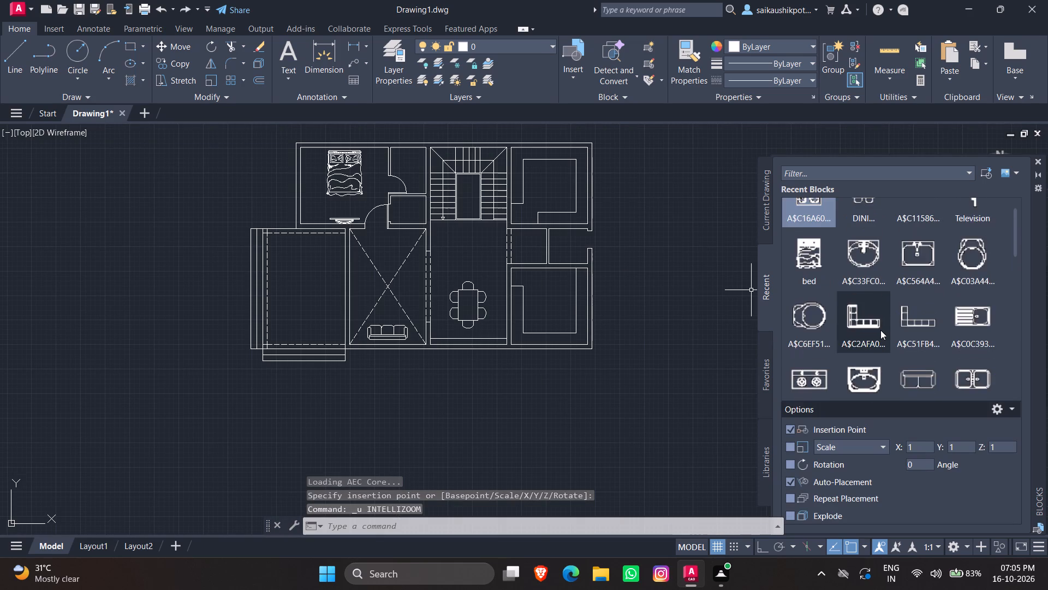
pyautogui.scroll(3, 880, 330)
pyautogui.click(801, 232)
pyautogui.scroll(4, 619, 311)
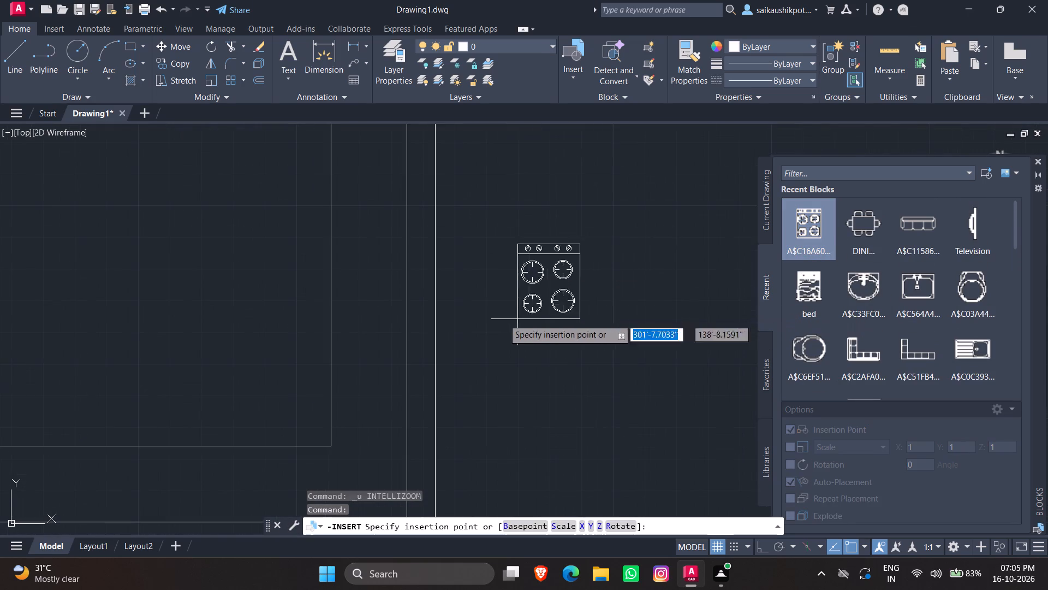
pyautogui.click(338, 320)
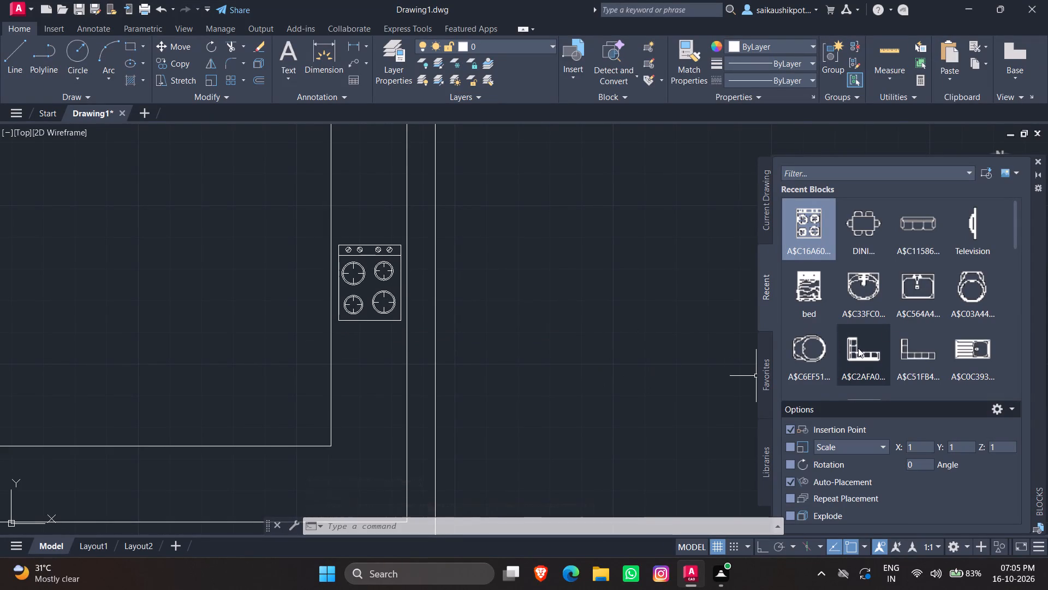
# Insert the single-bowl sink block with drainboard (A$C0C393...) on the upper counter of the upper-right room.
pyautogui.scroll(4, 894, 327)
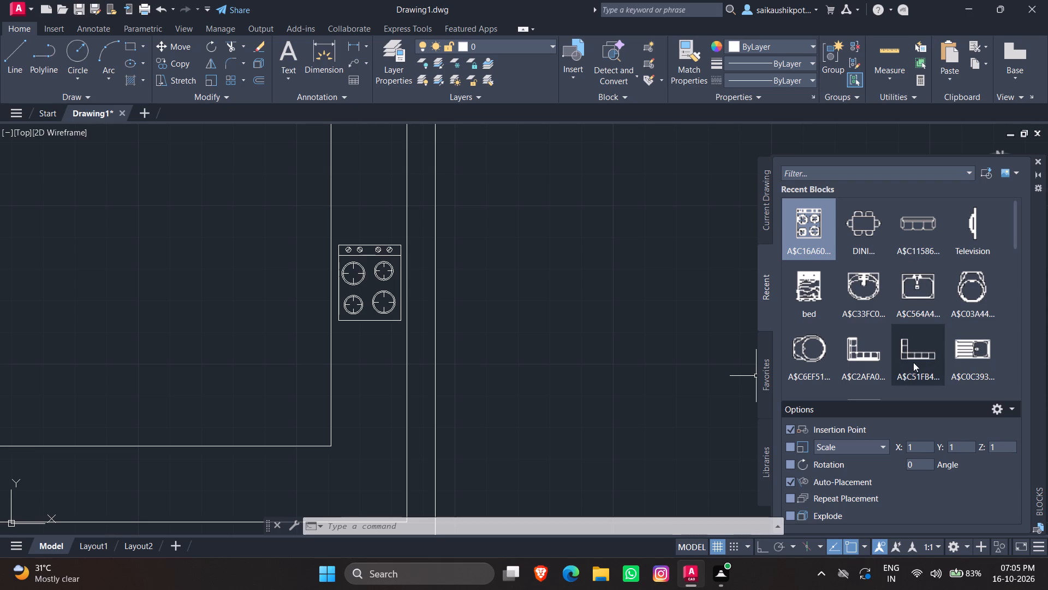
pyautogui.click(966, 364)
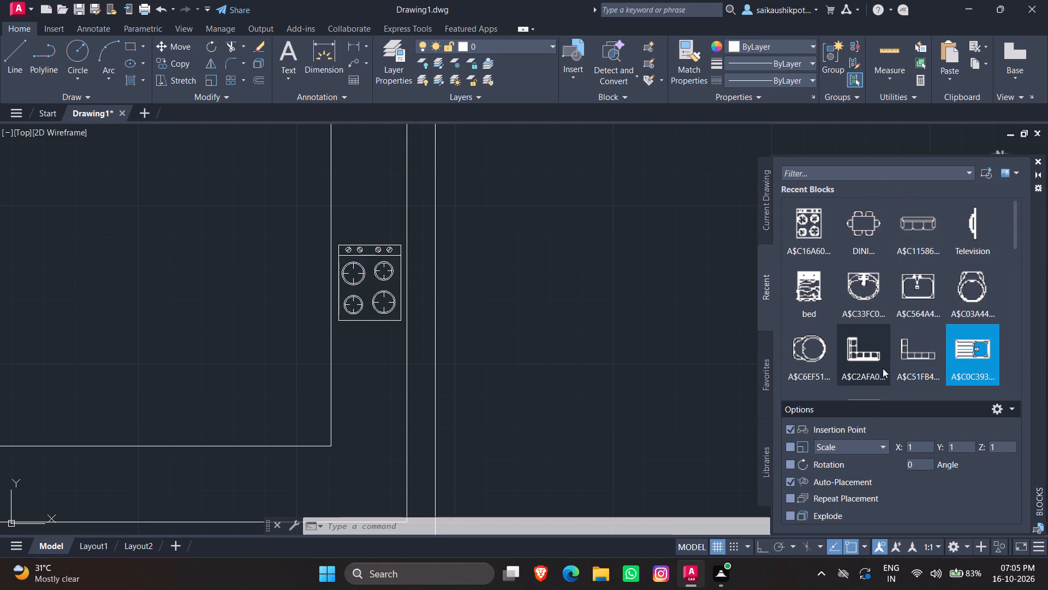
pyautogui.scroll(-5, 638, 386)
pyautogui.scroll(3, 583, 273)
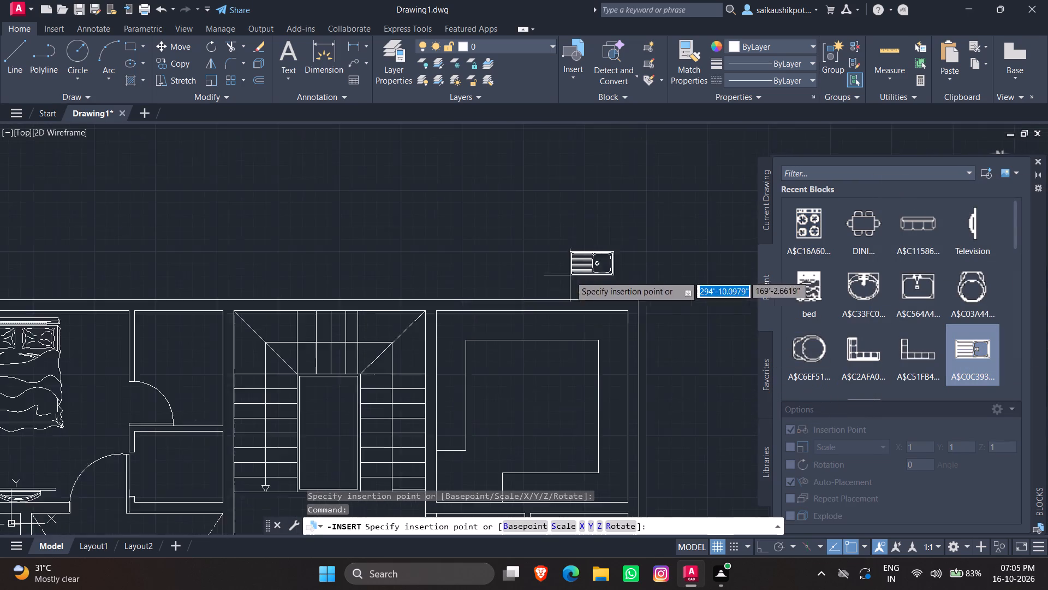
pyautogui.scroll(2, 568, 278)
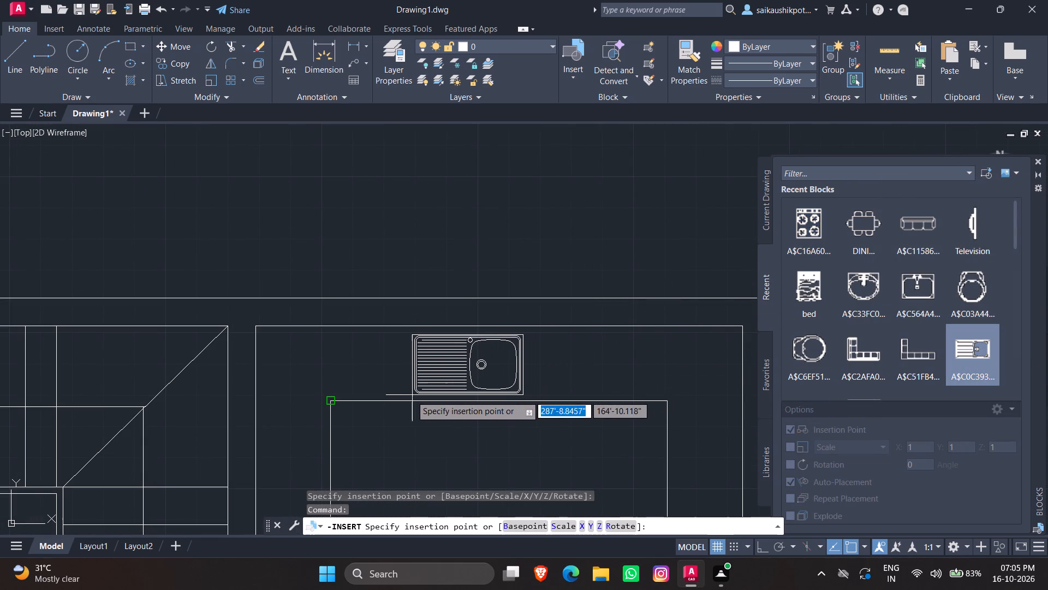
pyautogui.click(402, 392)
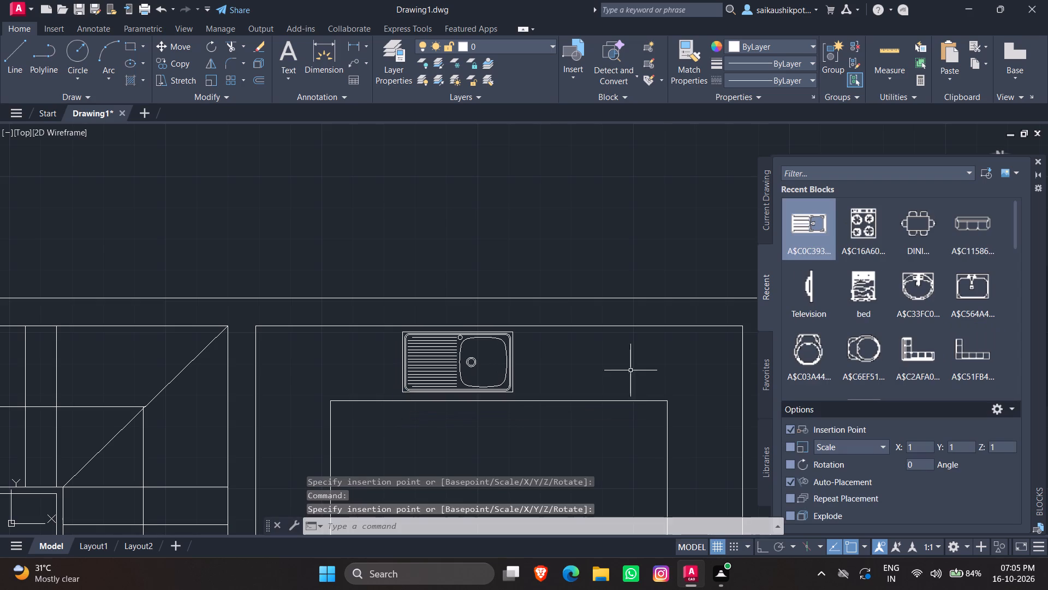
# Rotate the sink block 180° about its lower-right corner.
pyautogui.moveTo(655, 363); pyautogui.dragTo(622, 368)
pyautogui.click(459, 375)
pyautogui.write('ro')
pyautogui.press('Return')
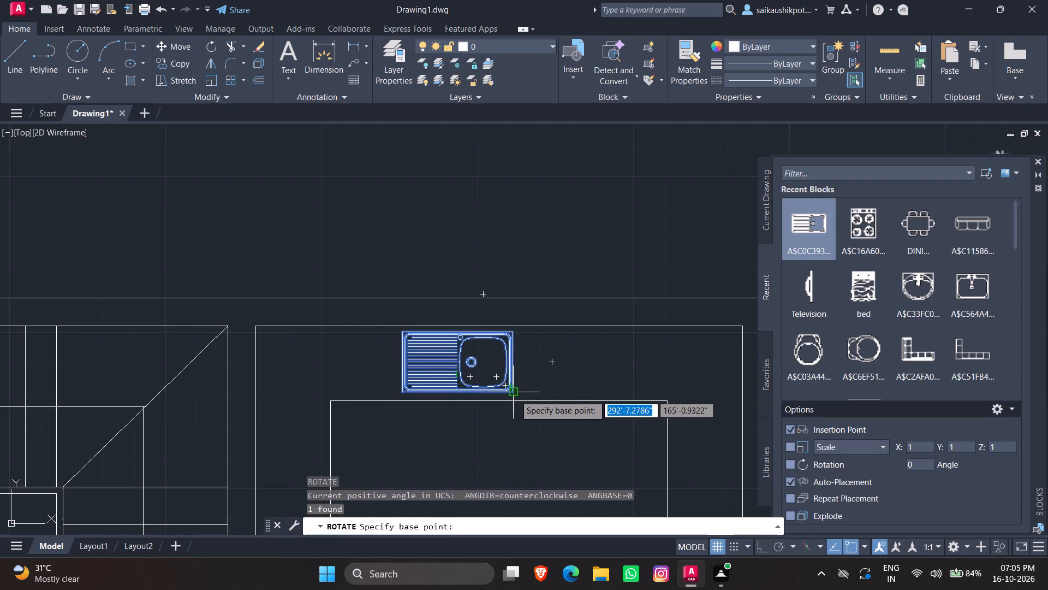
pyautogui.click(516, 396)
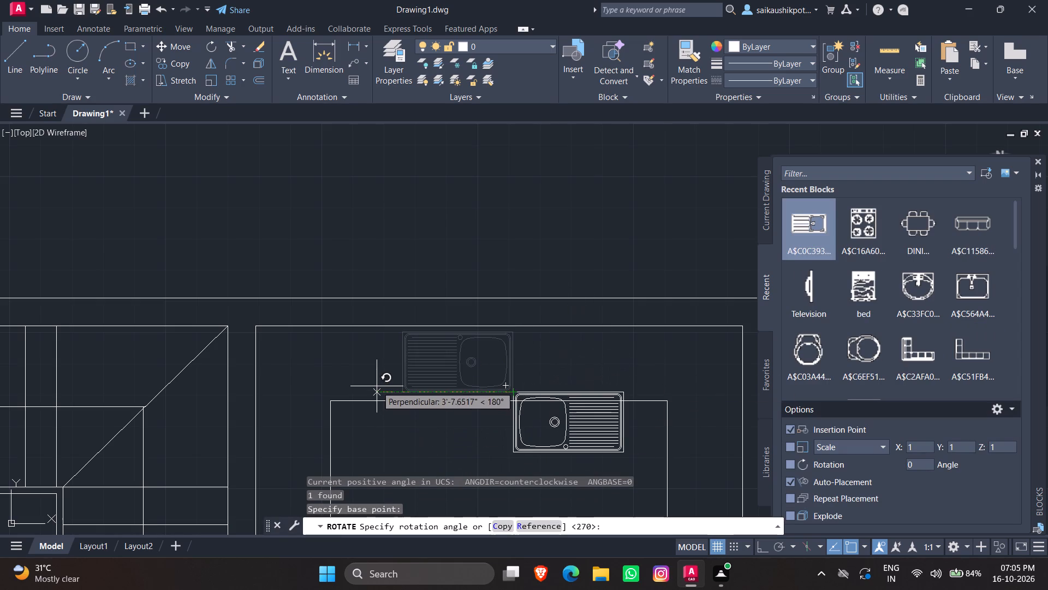
pyautogui.click(377, 386)
# Move the rotated sink by its upper-right corner back onto the upper counter, between the wall and the counter edge.
pyautogui.scroll(2, 599, 414)
pyautogui.scroll(-2, 554, 431)
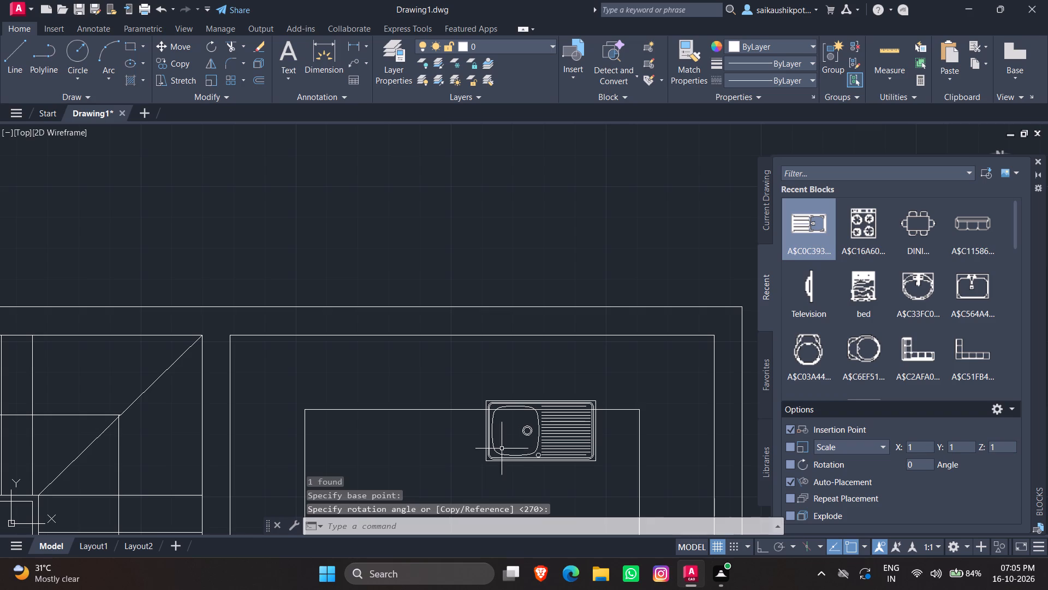
pyautogui.click(496, 449)
pyautogui.click(469, 461)
pyautogui.click(528, 422)
pyautogui.click(595, 403)
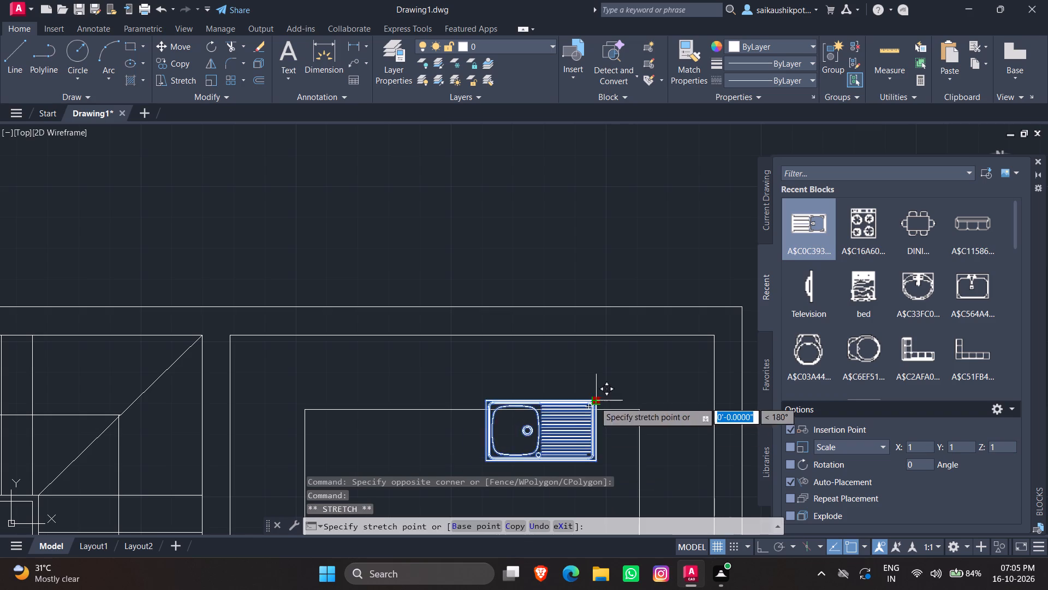
pyautogui.click(547, 344)
pyautogui.press('Escape')
pyautogui.press('Escape')
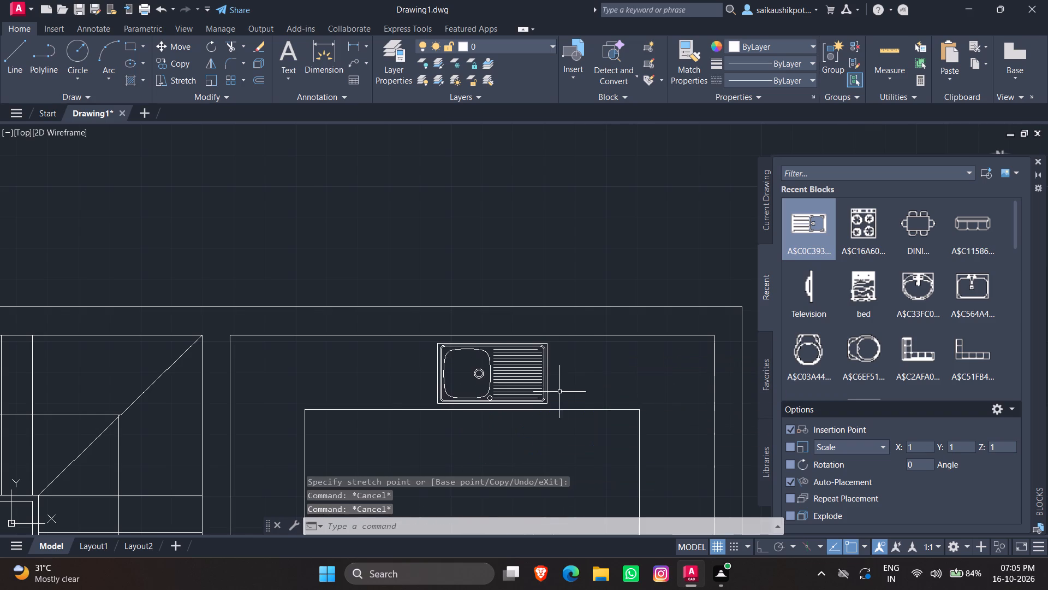
# Insert the two-burner hob block (A$C06E24...) in the open floor area of the upper-right room.
pyautogui.scroll(-1, 549, 408)
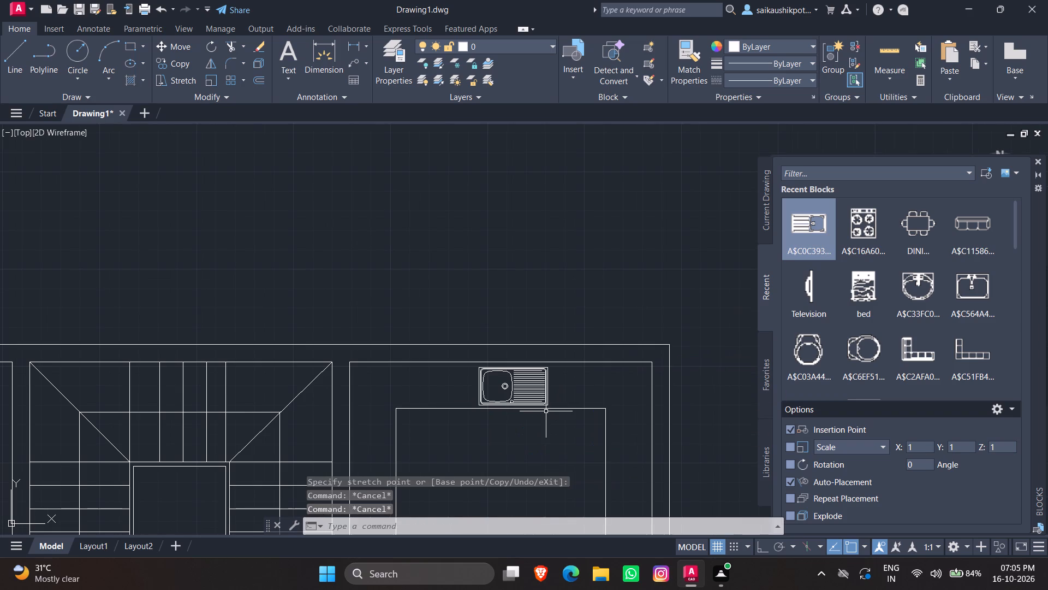
pyautogui.scroll(-1, 546, 411)
pyautogui.scroll(-1, 894, 323)
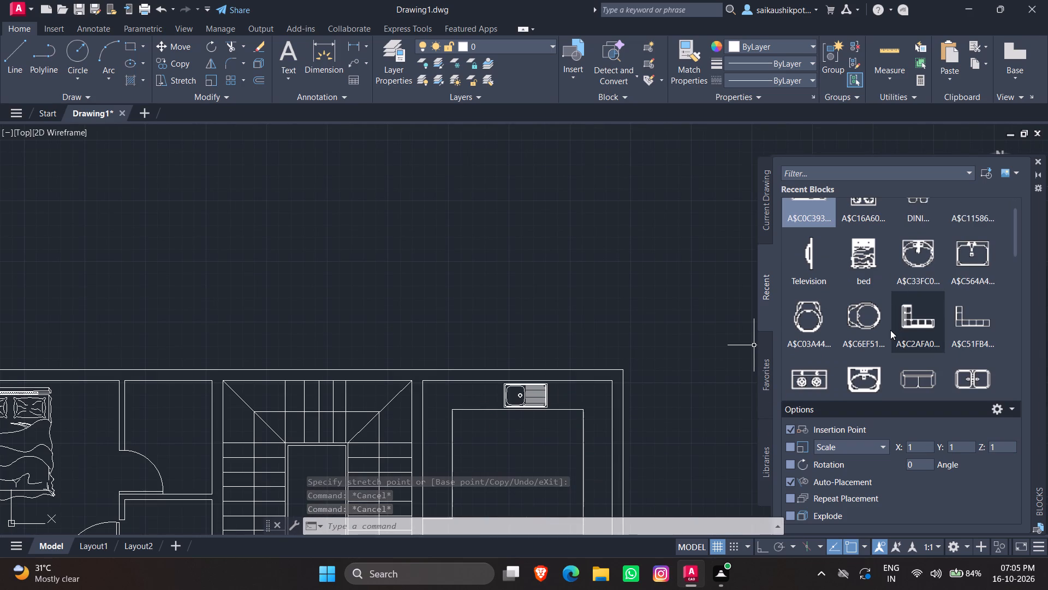
pyautogui.scroll(-1, 887, 313)
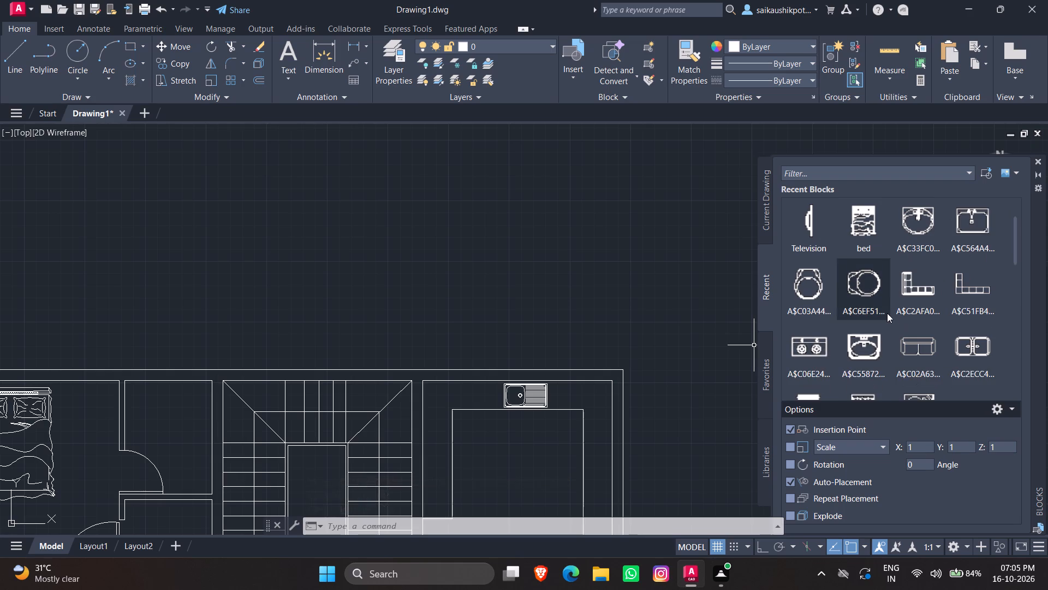
pyautogui.click(813, 348)
pyautogui.scroll(-2, 543, 293)
pyautogui.scroll(3, 550, 424)
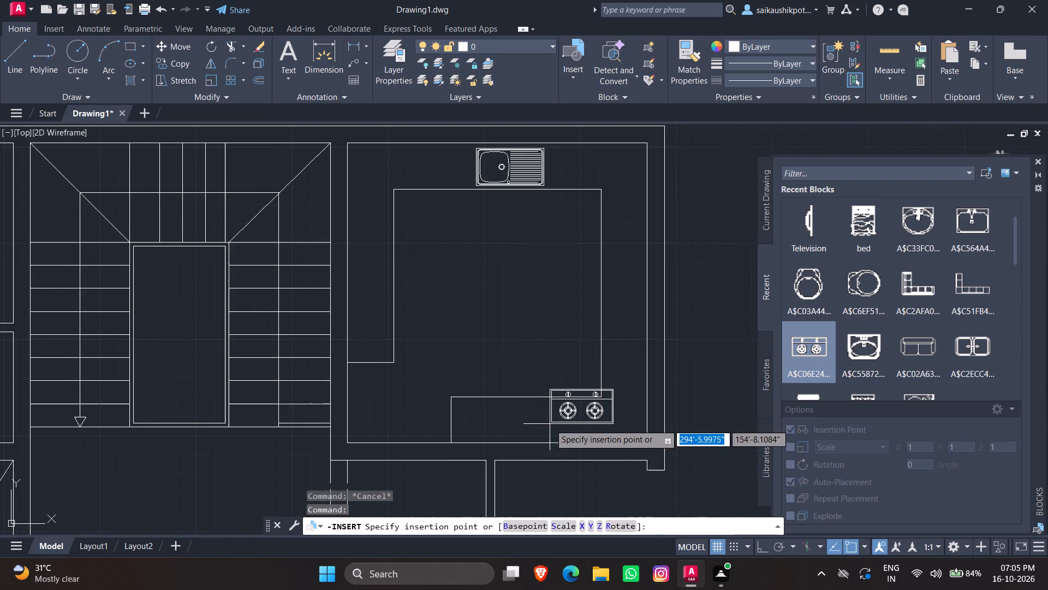
pyautogui.click(489, 338)
# Rotate the two-burner hob 90° counterclockwise about its upper-left corner so that it stands vertically.
pyautogui.moveTo(499, 298); pyautogui.dragTo(491, 312)
pyautogui.click(474, 345)
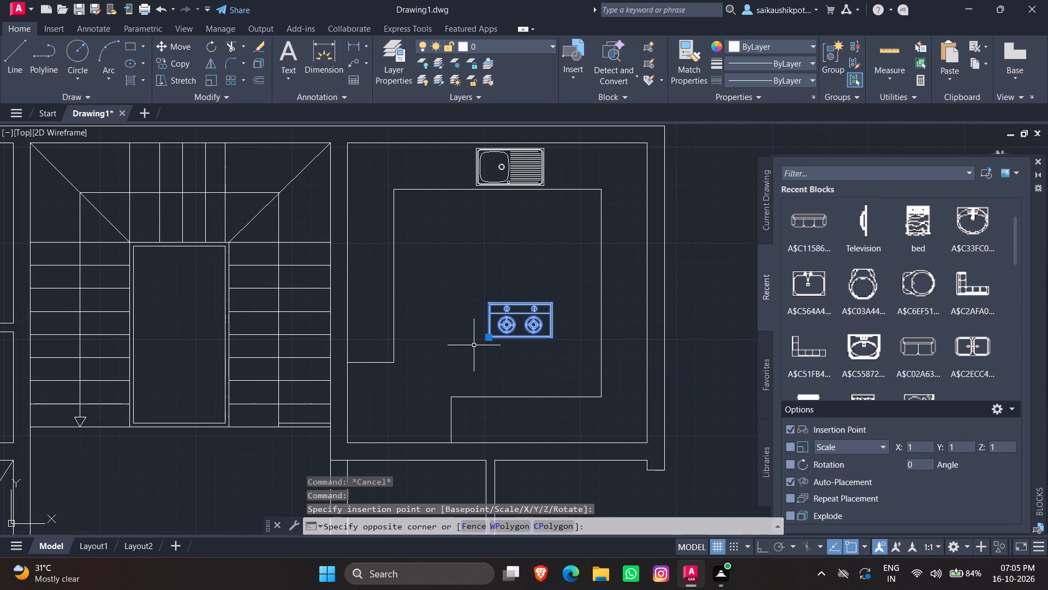
pyautogui.write('ro')
pyautogui.press('Return')
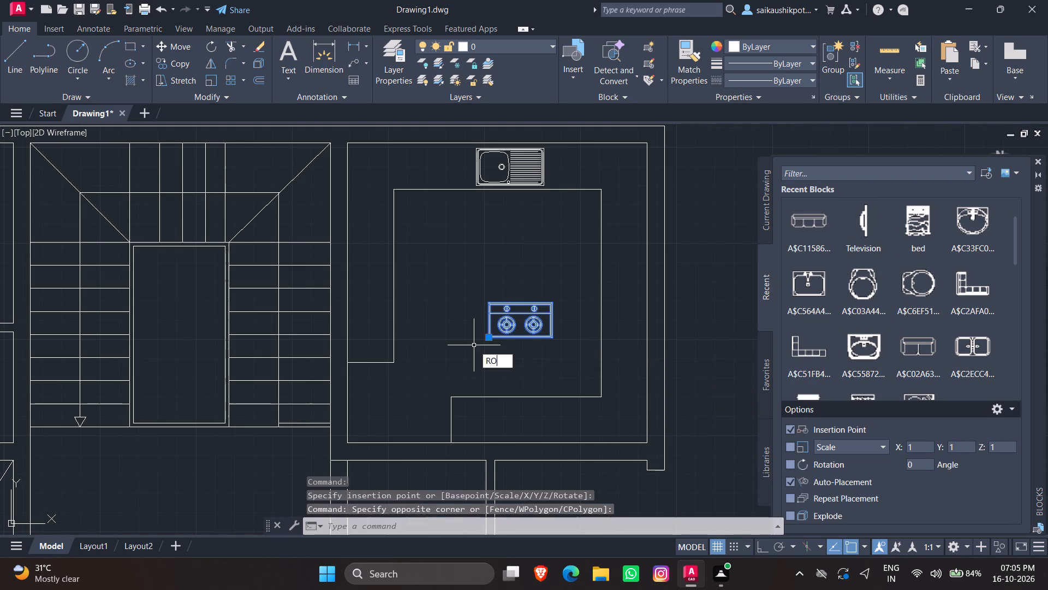
pyautogui.click(490, 304)
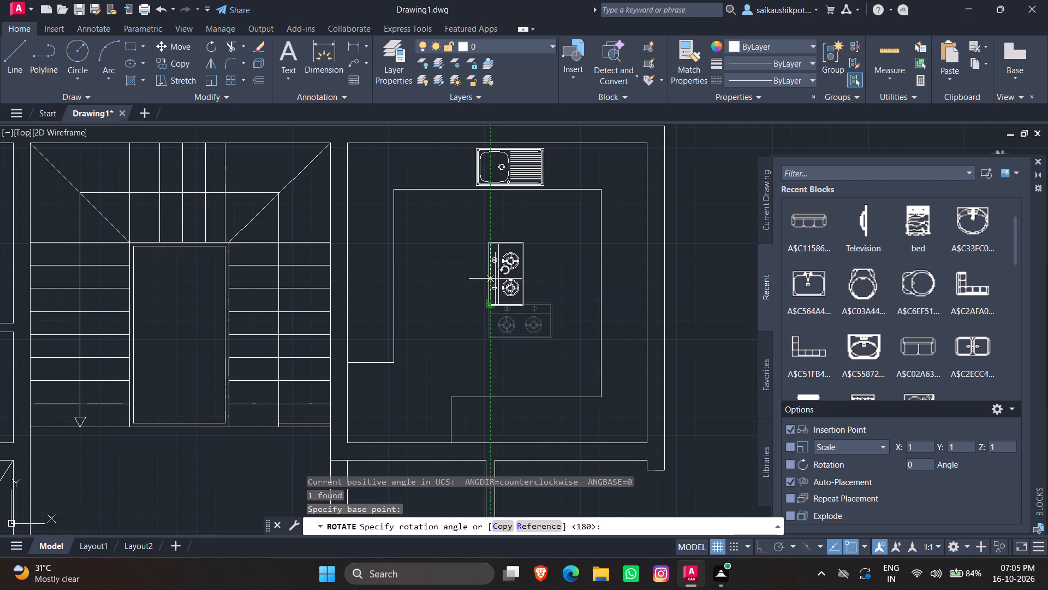
pyautogui.click(489, 274)
# Move the rotated hob by its lower-right corner onto the upper-right room's right-hand counter, between the counter edge and the wall.
pyautogui.scroll(2, 519, 303)
pyautogui.click(524, 316)
pyautogui.click(484, 278)
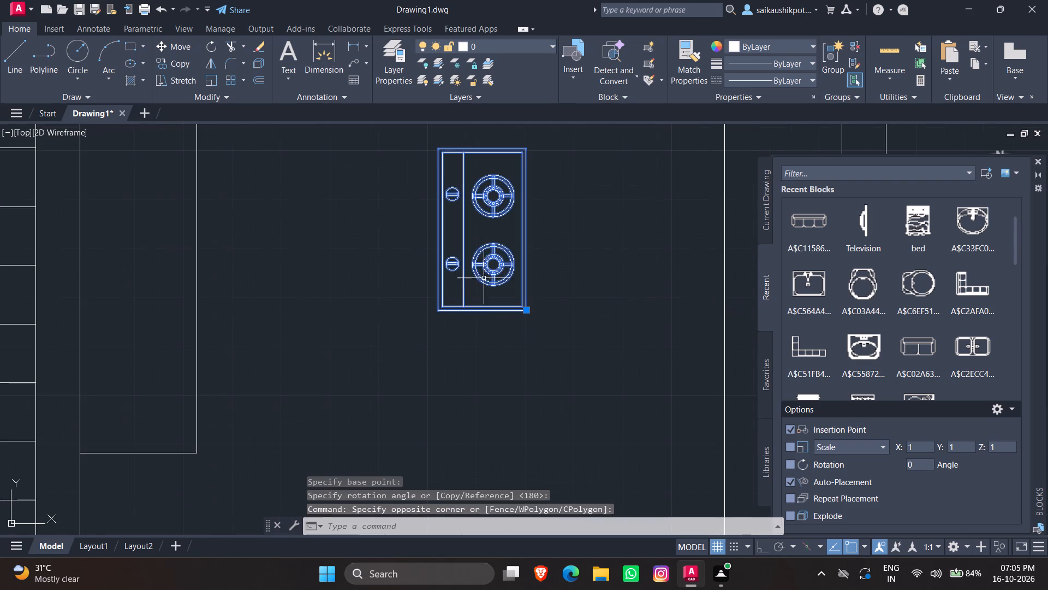
pyautogui.click(527, 309)
pyautogui.scroll(-2, 429, 374)
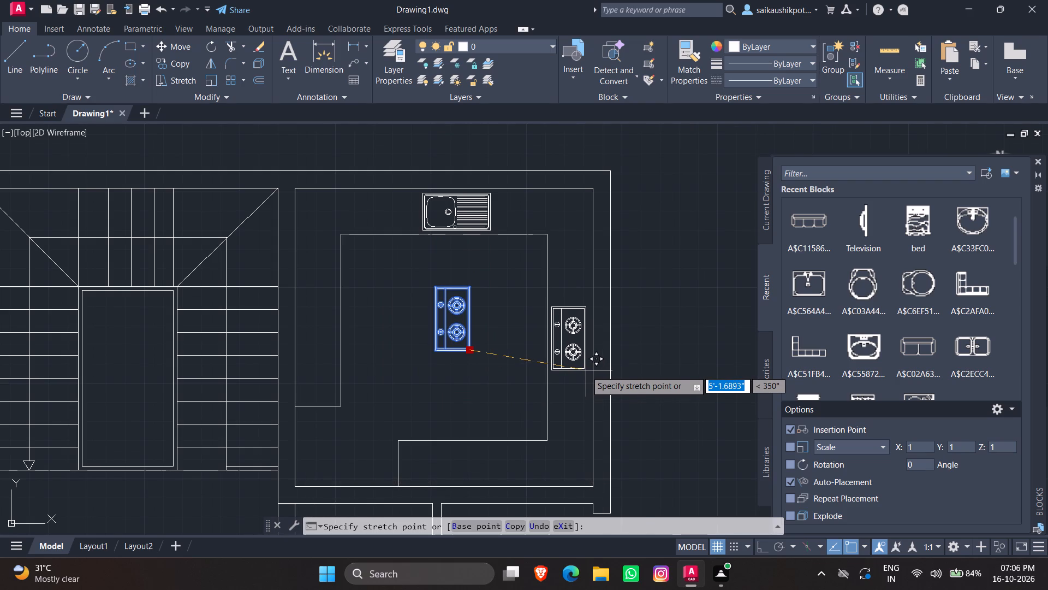
pyautogui.scroll(2, 586, 370)
pyautogui.click(587, 381)
pyautogui.press('Escape')
pyautogui.press('Escape')
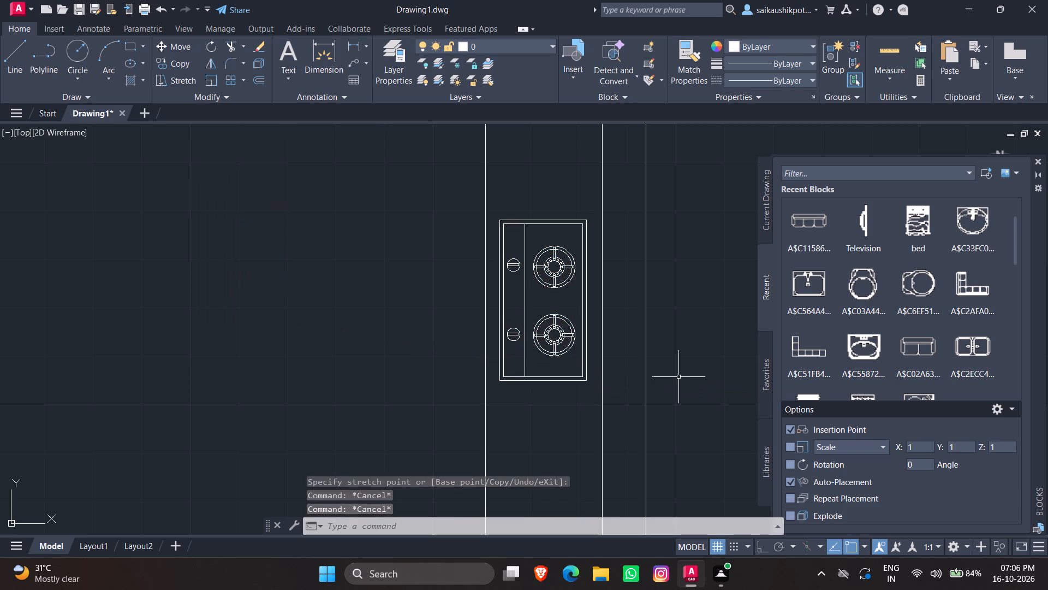
# Draw a vertical line about 1'-7" long, with ortho on, across the wall below the upper-right room, near its lower-left inner corner.
pyautogui.scroll(-2, 493, 382)
pyautogui.scroll(-2, 563, 337)
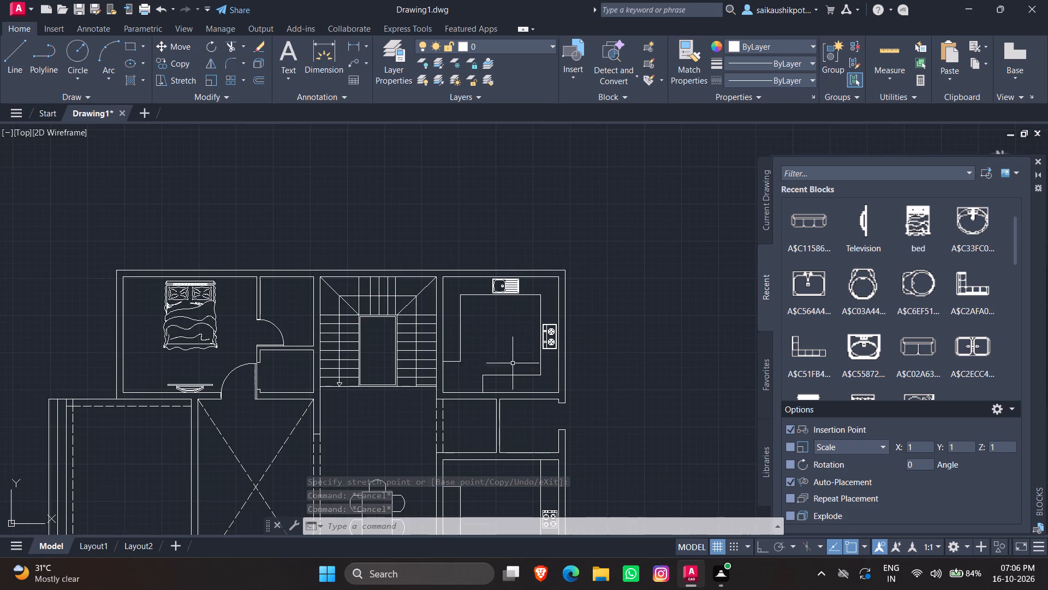
pyautogui.scroll(4, 438, 416)
pyautogui.scroll(-1, 458, 396)
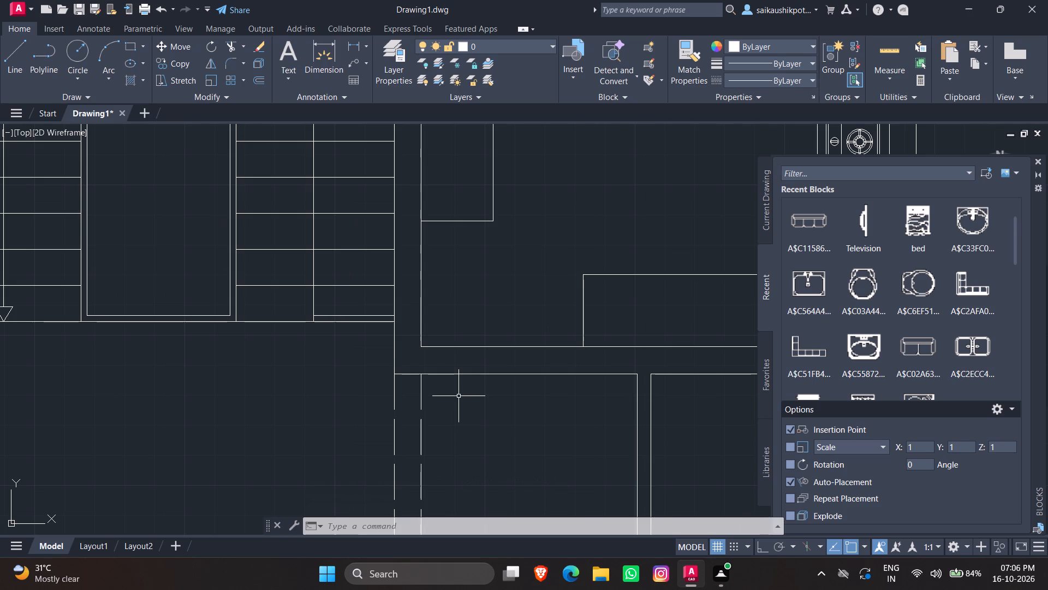
pyautogui.press('l')
pyautogui.press('Return')
pyautogui.scroll(2, 466, 352)
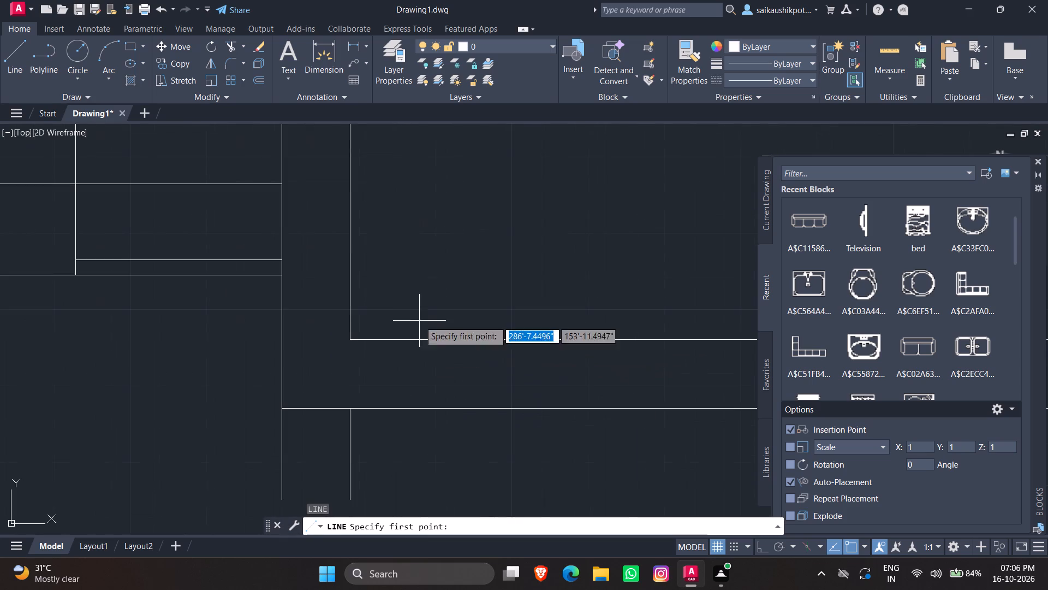
pyautogui.click(392, 330)
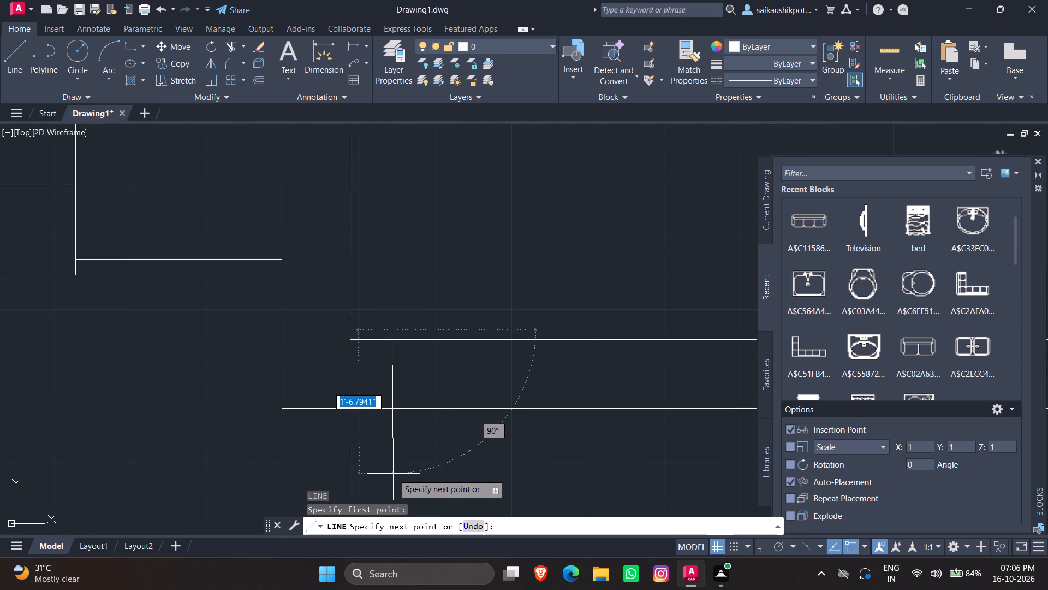
pyautogui.press('F8')
pyautogui.click(393, 474)
pyautogui.press('Escape')
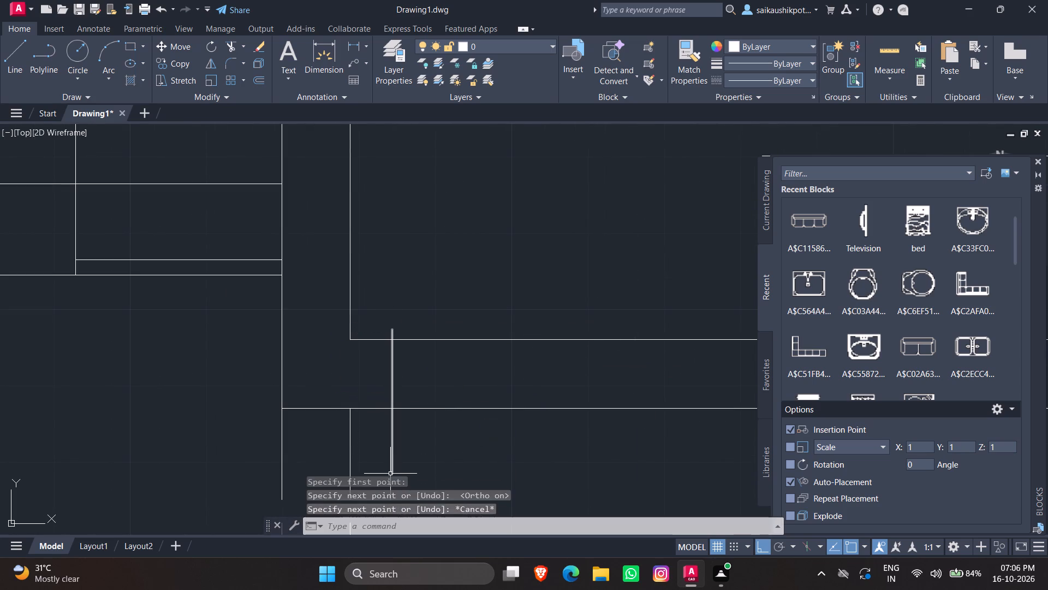
# Trim both overhanging ends of the short vertical line so it spans only the wall thickness.
pyautogui.write('tr')
pyautogui.press('Return')
pyautogui.press('Return')
pyautogui.moveTo(410, 436); pyautogui.dragTo(396, 436)
pyautogui.click(372, 436)
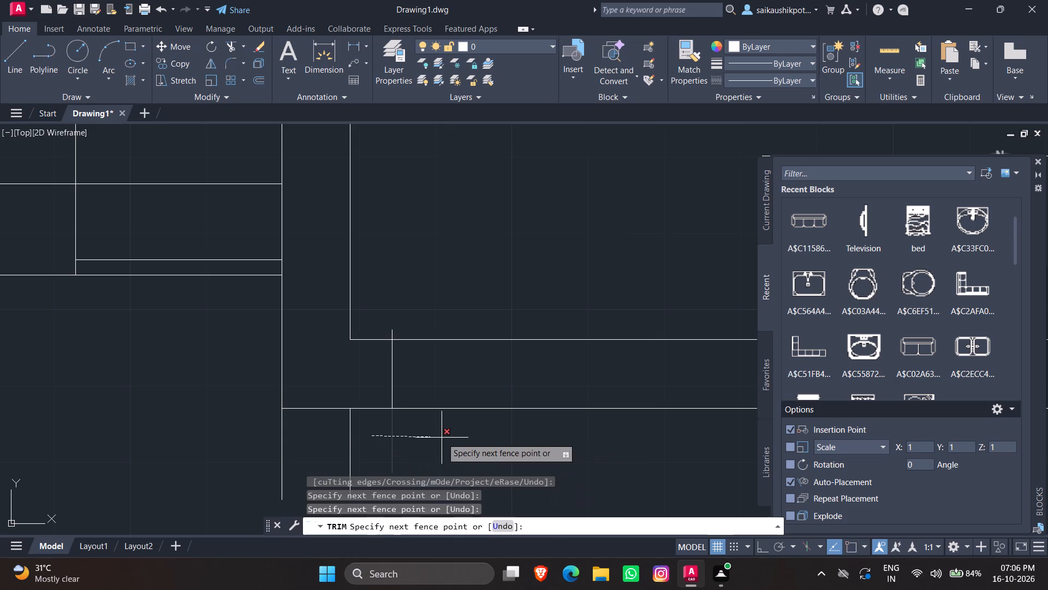
pyautogui.click(442, 438)
pyautogui.press('Escape')
pyautogui.press('space')
pyautogui.press('space')
pyautogui.click(385, 332)
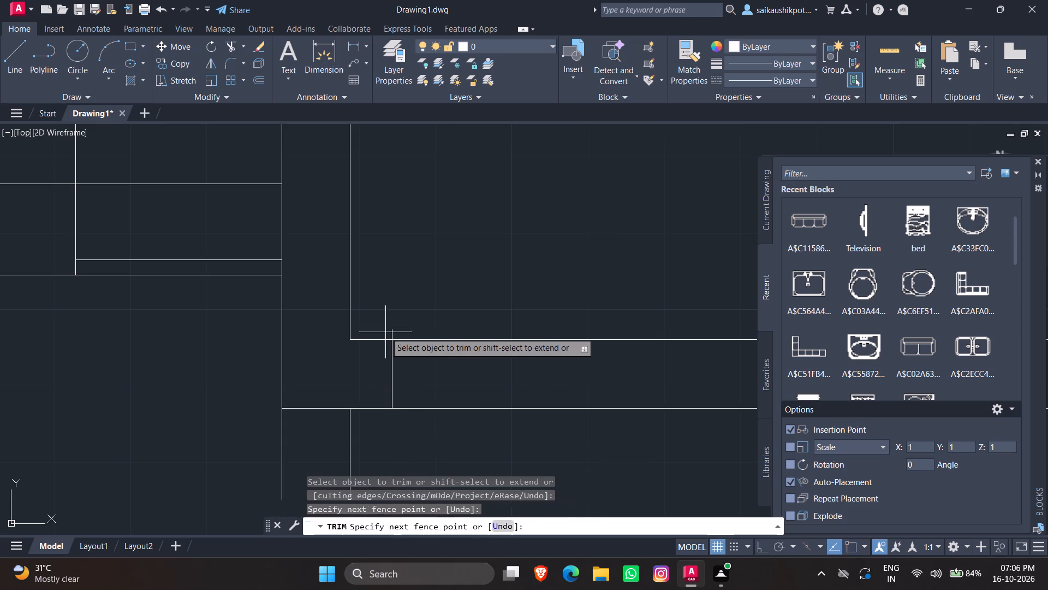
pyautogui.click(419, 338)
pyautogui.press('Escape')
pyautogui.press('Escape')
pyautogui.scroll(-2, 420, 289)
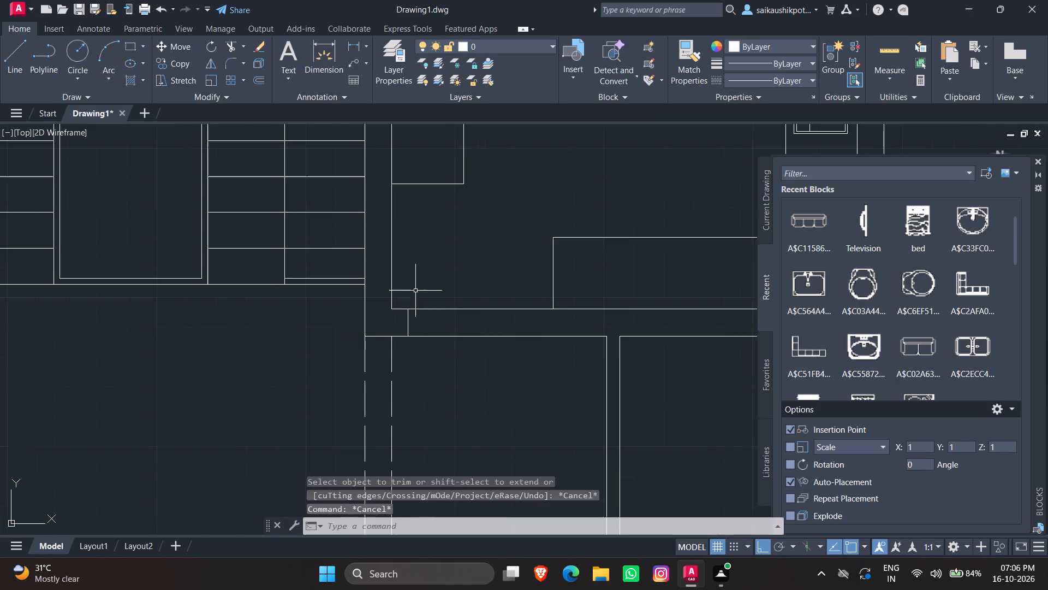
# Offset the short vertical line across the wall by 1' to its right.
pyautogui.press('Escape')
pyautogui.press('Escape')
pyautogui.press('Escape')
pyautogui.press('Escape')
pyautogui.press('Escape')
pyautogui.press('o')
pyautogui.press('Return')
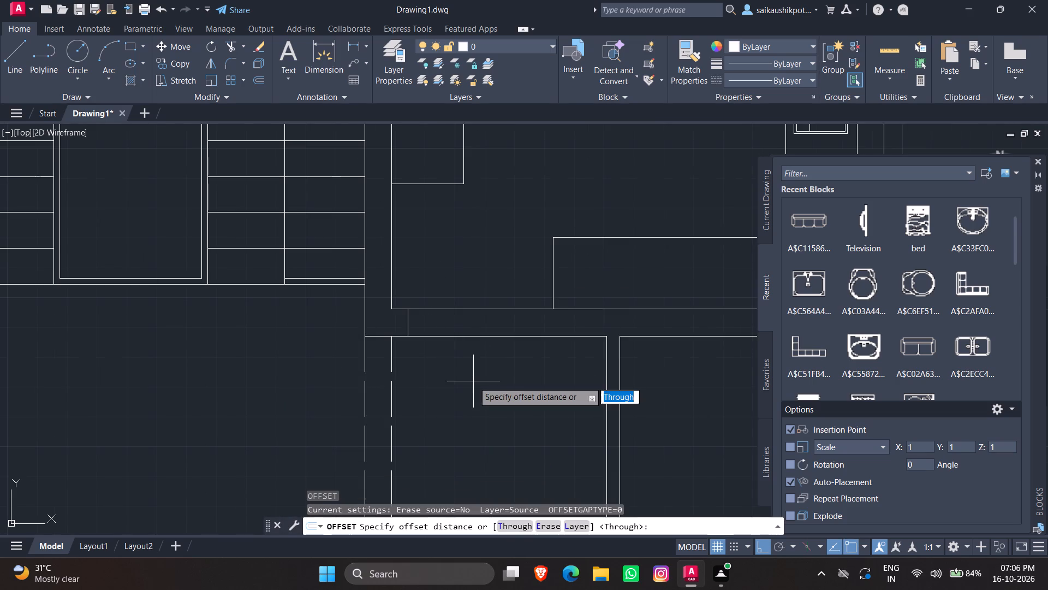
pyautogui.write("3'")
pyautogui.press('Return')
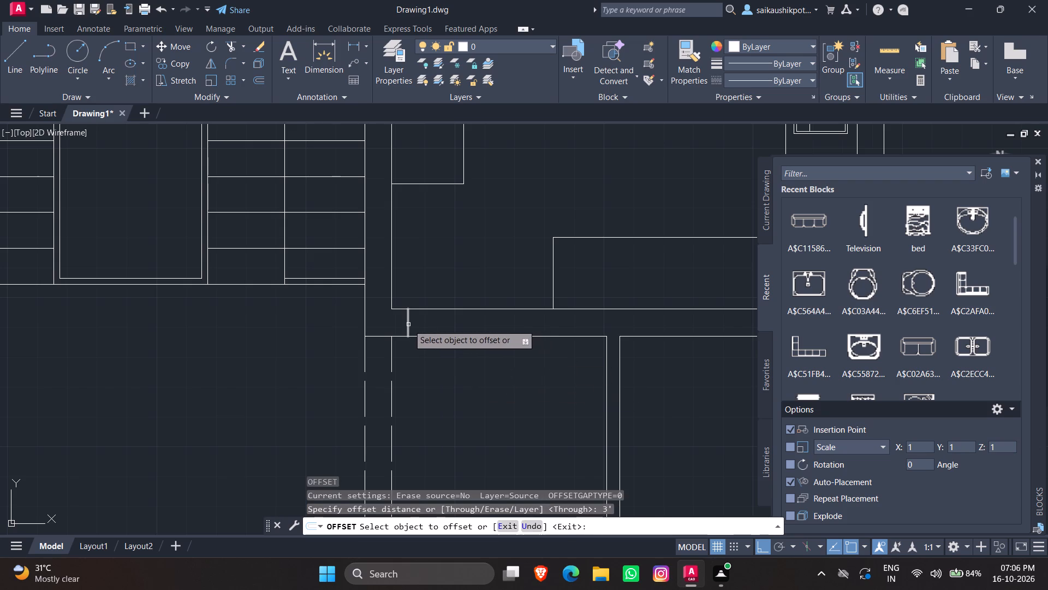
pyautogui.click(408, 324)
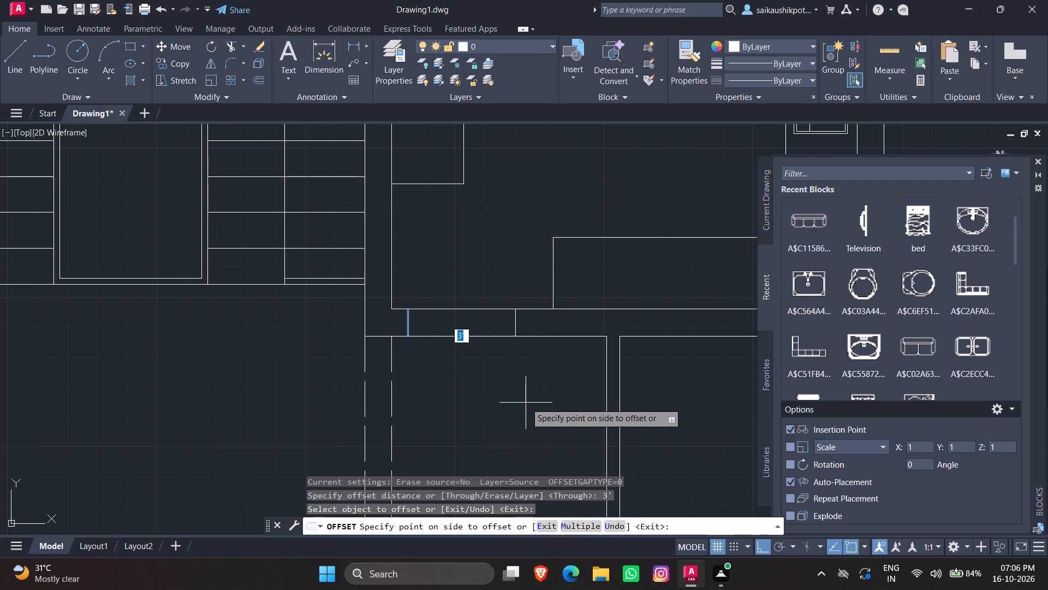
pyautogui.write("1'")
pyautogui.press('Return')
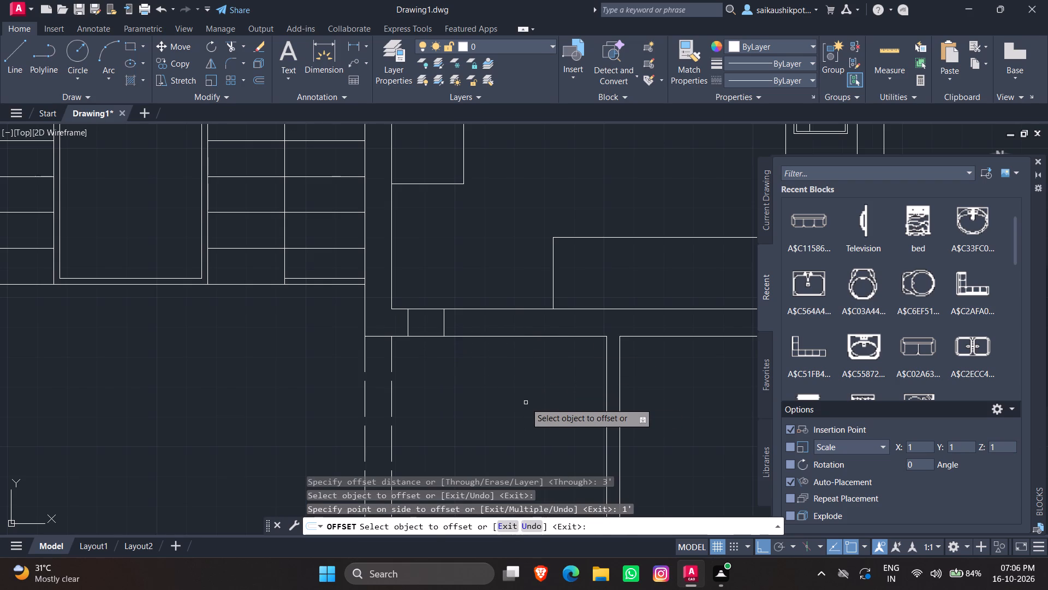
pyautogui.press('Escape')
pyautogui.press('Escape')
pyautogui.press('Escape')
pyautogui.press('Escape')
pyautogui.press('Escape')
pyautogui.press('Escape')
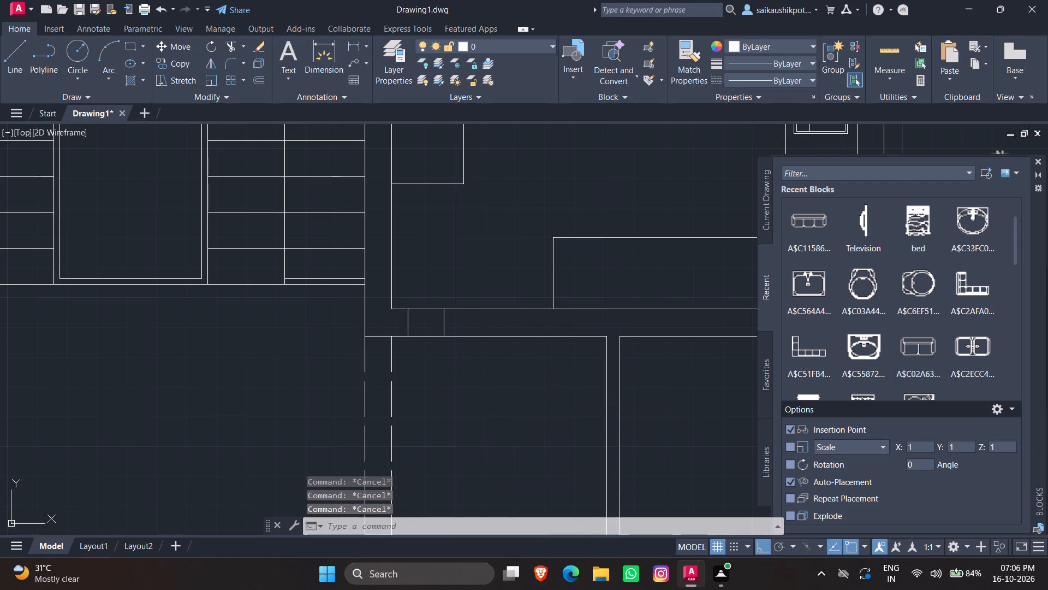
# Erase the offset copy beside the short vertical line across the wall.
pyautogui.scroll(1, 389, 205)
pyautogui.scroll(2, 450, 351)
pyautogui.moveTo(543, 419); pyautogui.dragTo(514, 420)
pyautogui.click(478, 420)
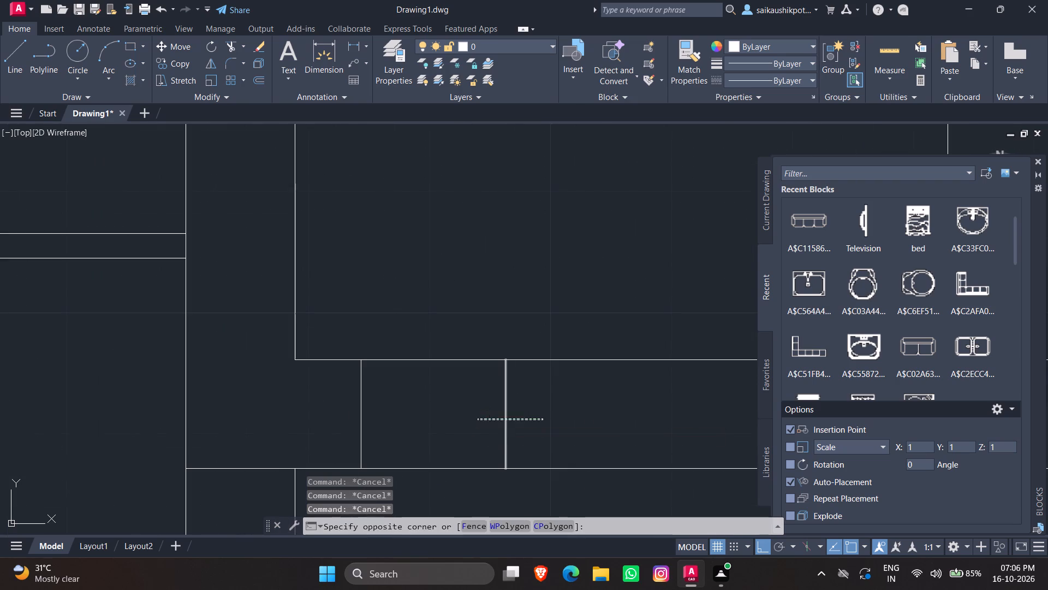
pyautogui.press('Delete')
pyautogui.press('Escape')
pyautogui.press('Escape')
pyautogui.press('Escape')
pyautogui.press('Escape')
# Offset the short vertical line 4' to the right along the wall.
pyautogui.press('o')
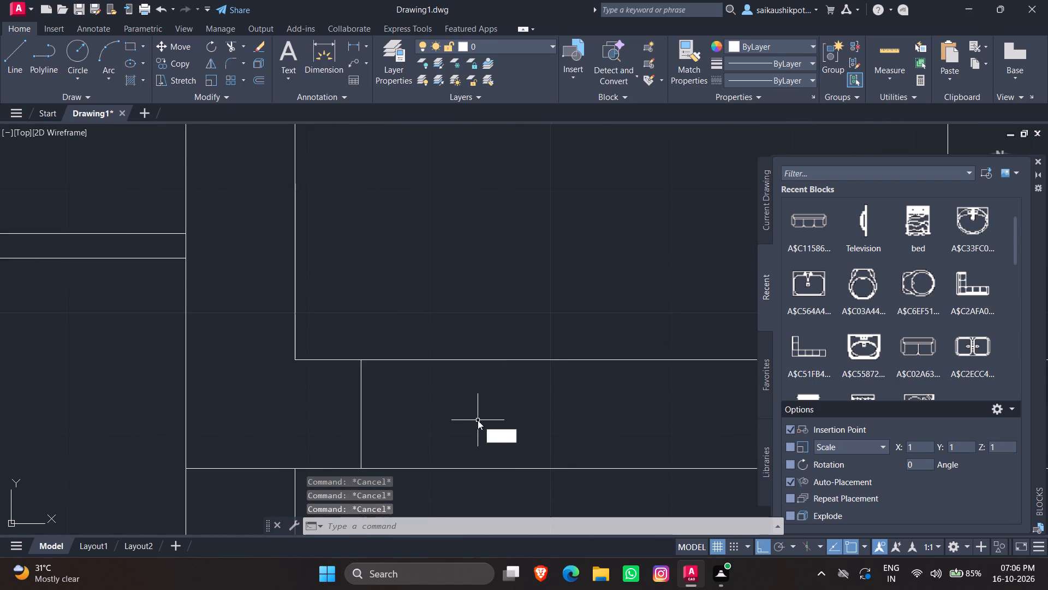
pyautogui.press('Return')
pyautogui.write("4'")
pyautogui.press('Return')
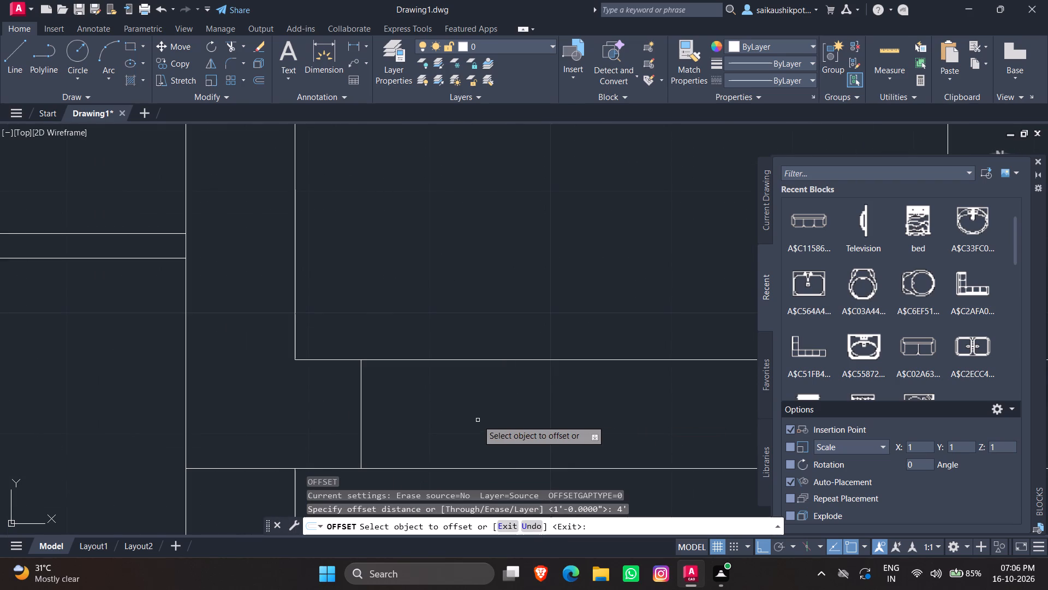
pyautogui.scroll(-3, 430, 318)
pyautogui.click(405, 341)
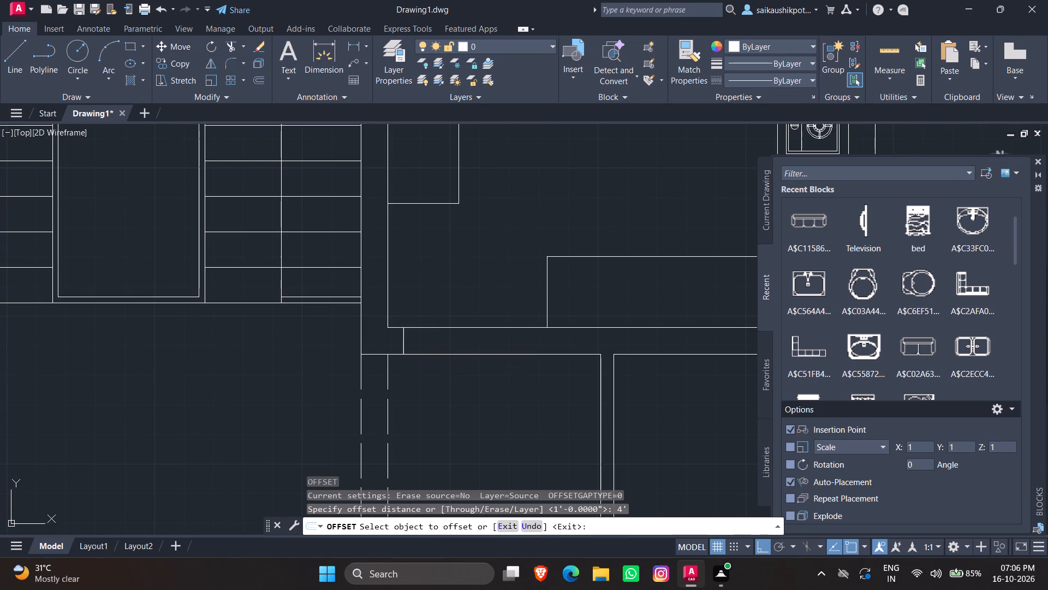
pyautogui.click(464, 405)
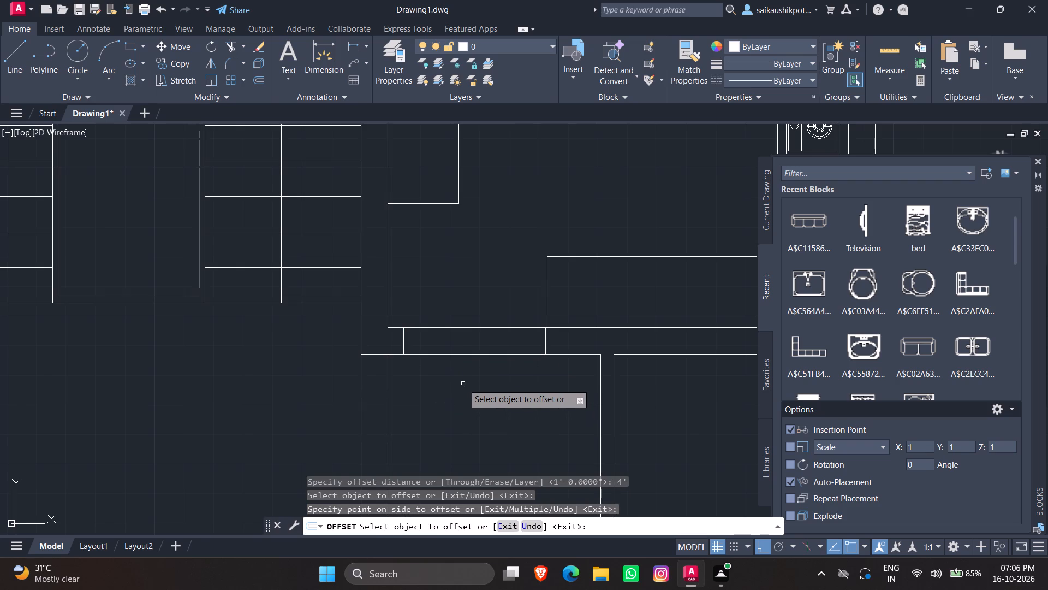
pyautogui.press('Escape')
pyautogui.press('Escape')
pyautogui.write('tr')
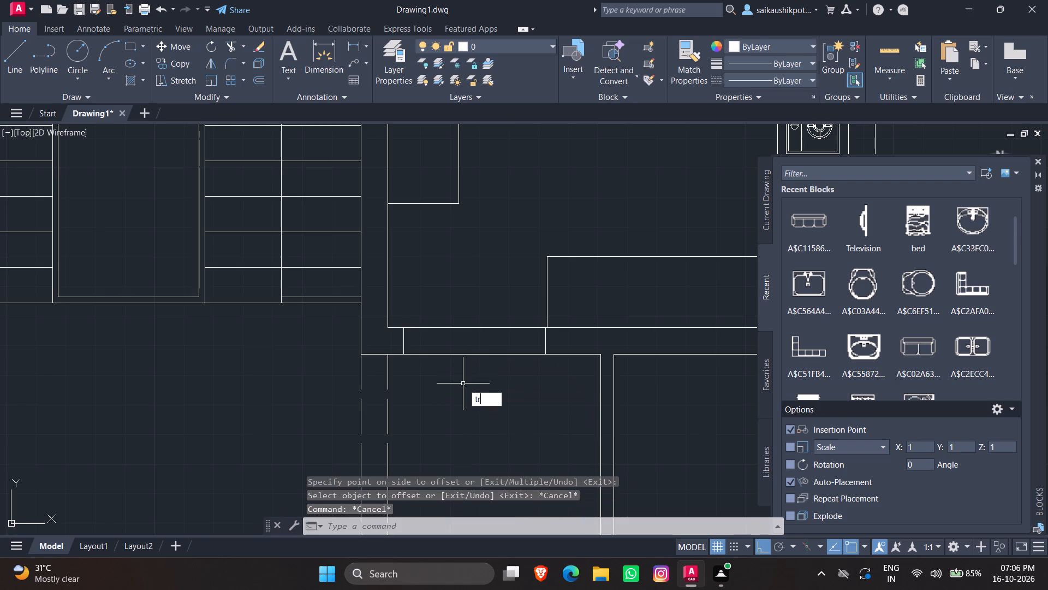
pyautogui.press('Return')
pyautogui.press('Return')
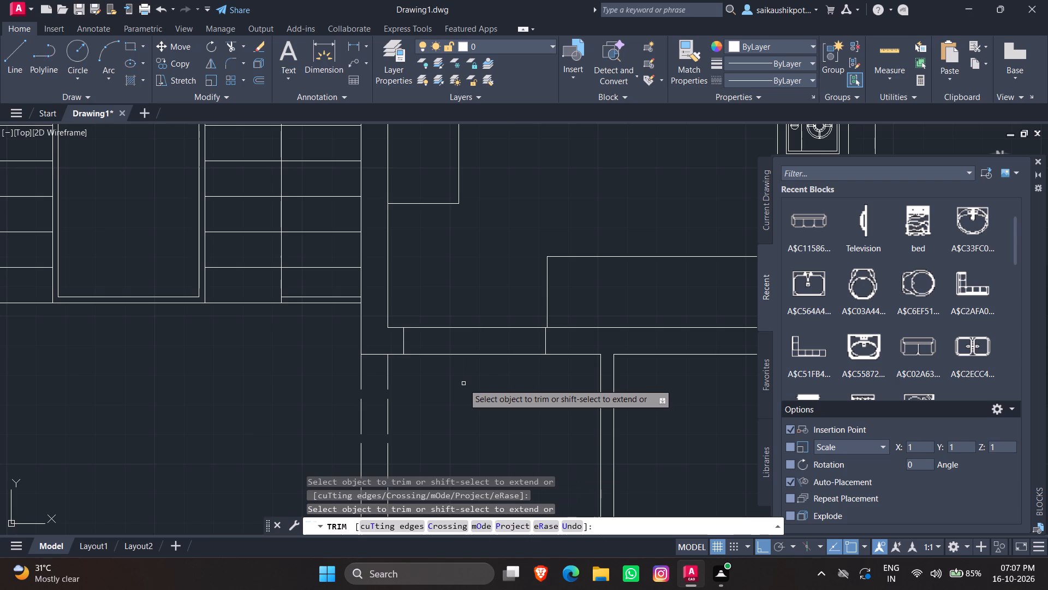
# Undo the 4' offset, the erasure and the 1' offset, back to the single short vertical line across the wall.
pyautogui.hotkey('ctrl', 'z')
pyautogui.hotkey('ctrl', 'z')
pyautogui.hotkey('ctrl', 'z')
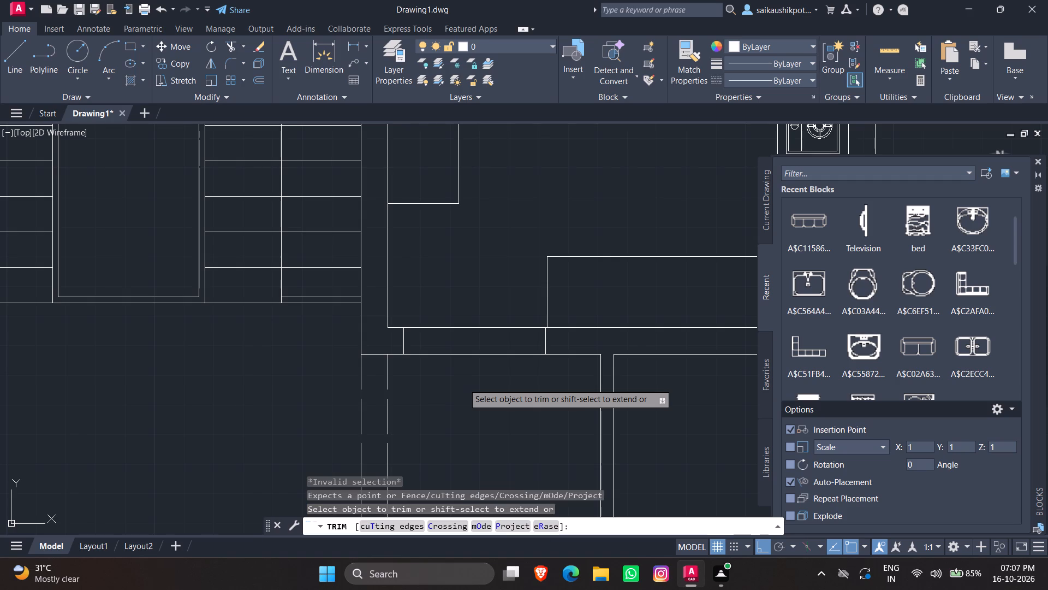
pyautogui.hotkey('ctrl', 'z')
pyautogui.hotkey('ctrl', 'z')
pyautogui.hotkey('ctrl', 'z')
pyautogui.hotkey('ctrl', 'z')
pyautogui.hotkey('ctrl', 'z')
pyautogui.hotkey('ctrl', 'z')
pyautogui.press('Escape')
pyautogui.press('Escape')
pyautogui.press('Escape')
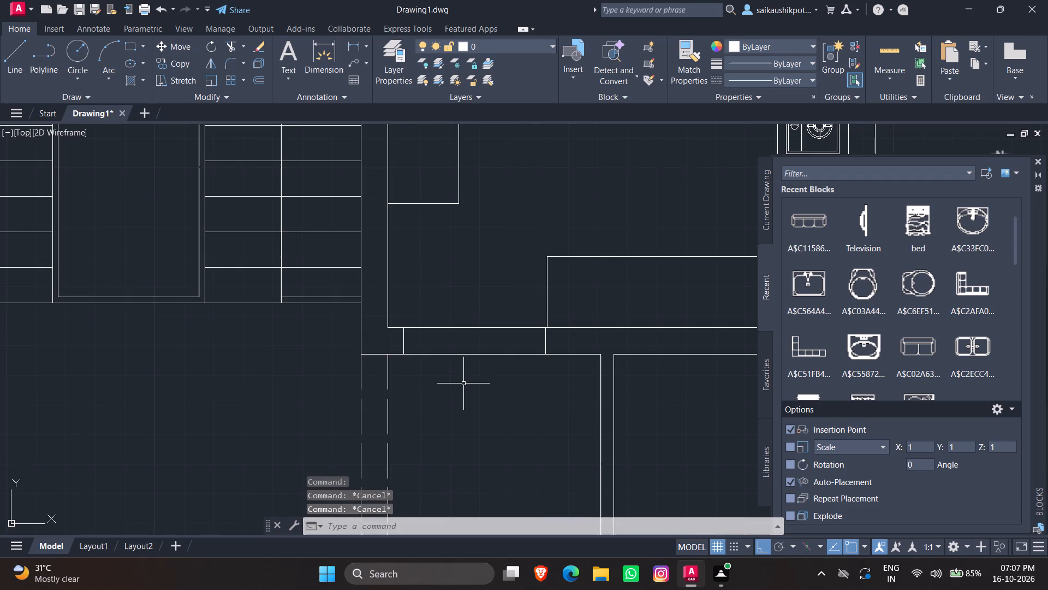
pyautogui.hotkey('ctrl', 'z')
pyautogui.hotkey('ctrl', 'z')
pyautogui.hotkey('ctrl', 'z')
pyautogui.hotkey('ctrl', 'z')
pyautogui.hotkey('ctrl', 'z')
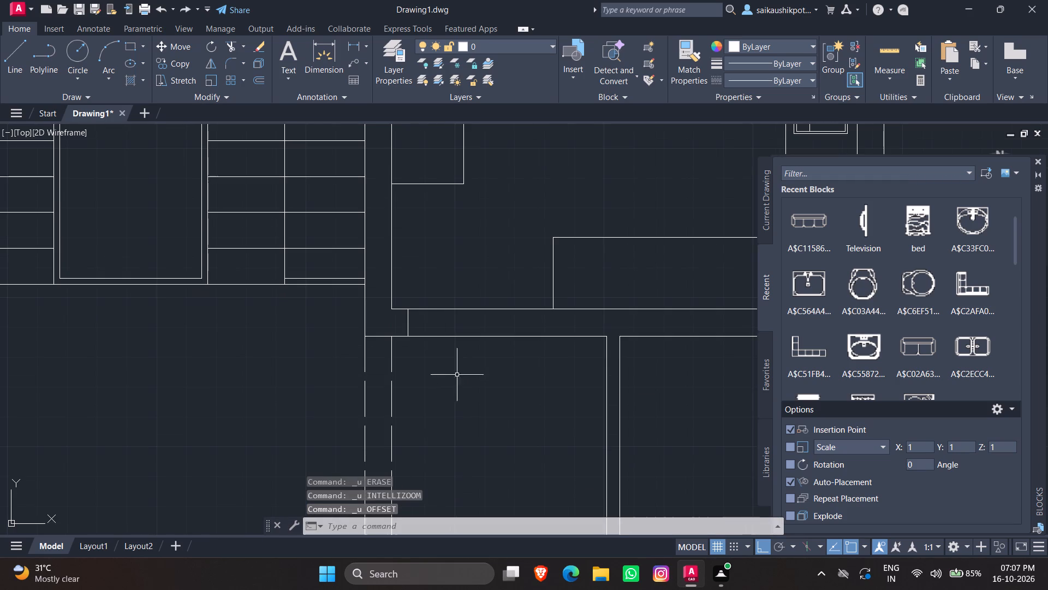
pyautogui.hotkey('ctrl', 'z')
# Erase the short vertical line across the wall below the upper-right room.
pyautogui.click(401, 366)
pyautogui.click(348, 366)
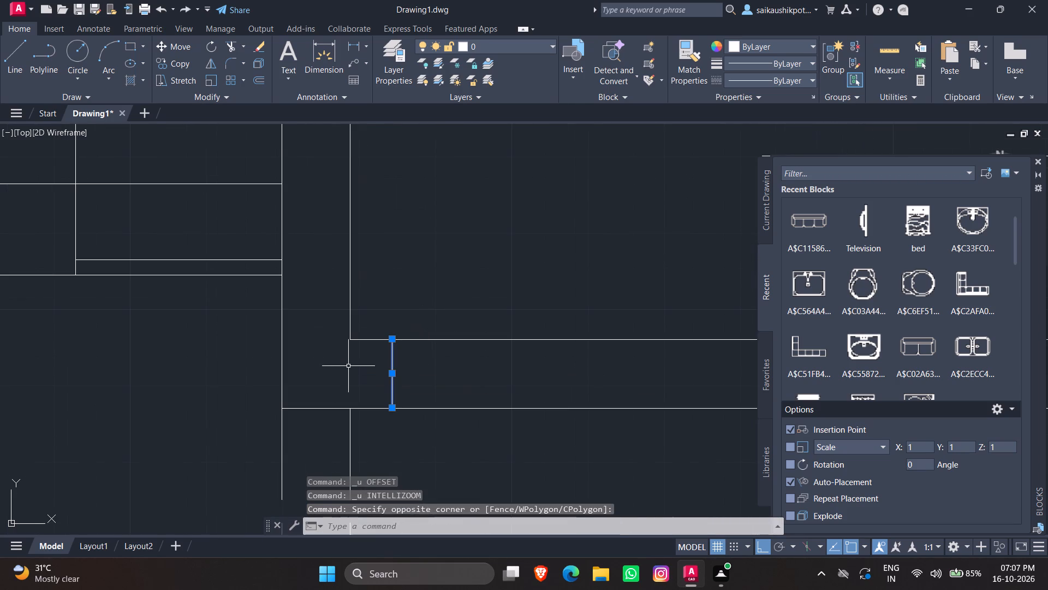
pyautogui.press('Delete')
pyautogui.press('Escape')
pyautogui.press('Escape')
pyautogui.press('Escape')
pyautogui.press('Escape')
pyautogui.press('Escape')
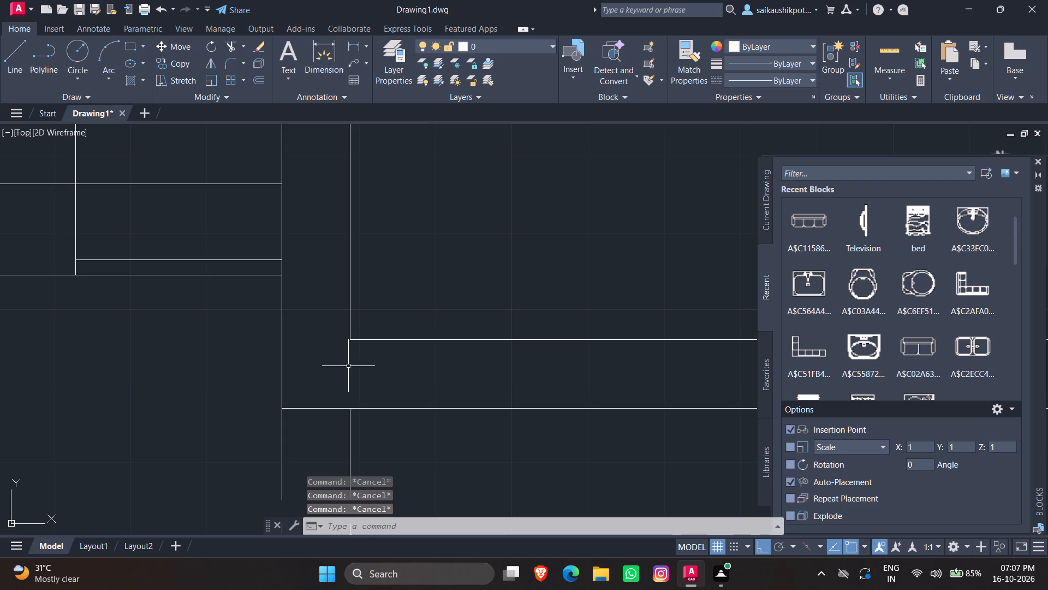
# Draw a new vertical line, with ortho on, across the wall closer to the upper-right room's lower-left inner corner, overhanging both wall faces.
pyautogui.press('l')
pyautogui.press('Return')
pyautogui.scroll(2, 374, 348)
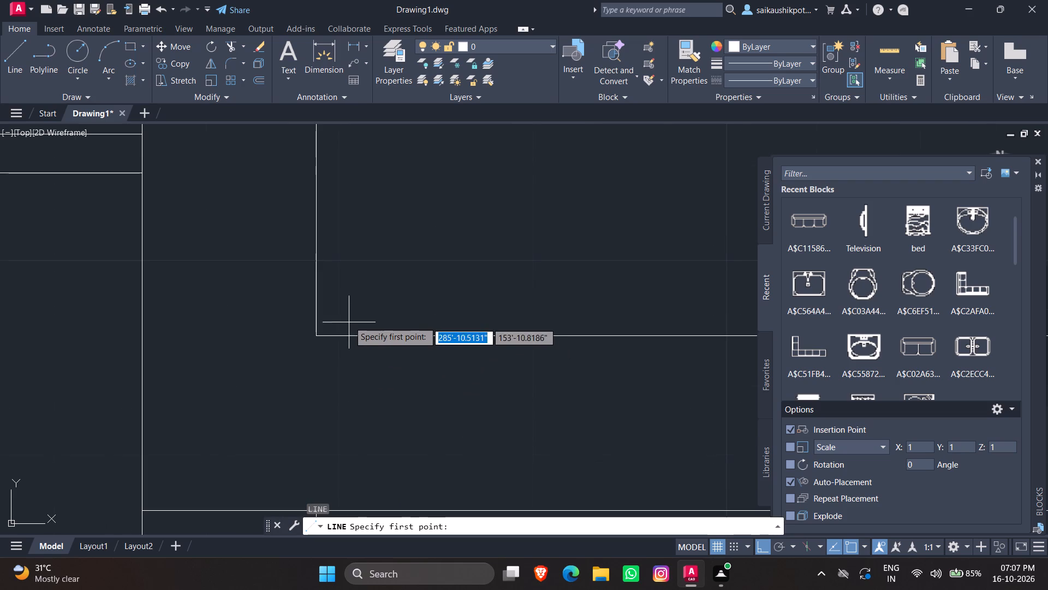
pyautogui.click(344, 320)
pyautogui.scroll(-1, 389, 267)
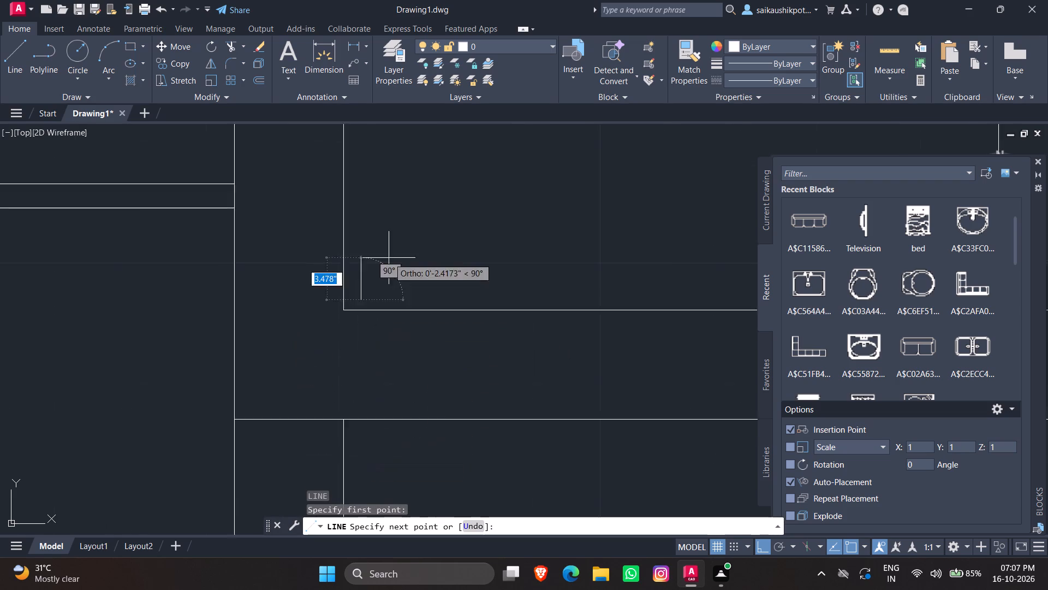
pyautogui.scroll(-2, 388, 260)
pyautogui.scroll(3, 383, 363)
pyautogui.click(382, 363)
pyautogui.press('Escape')
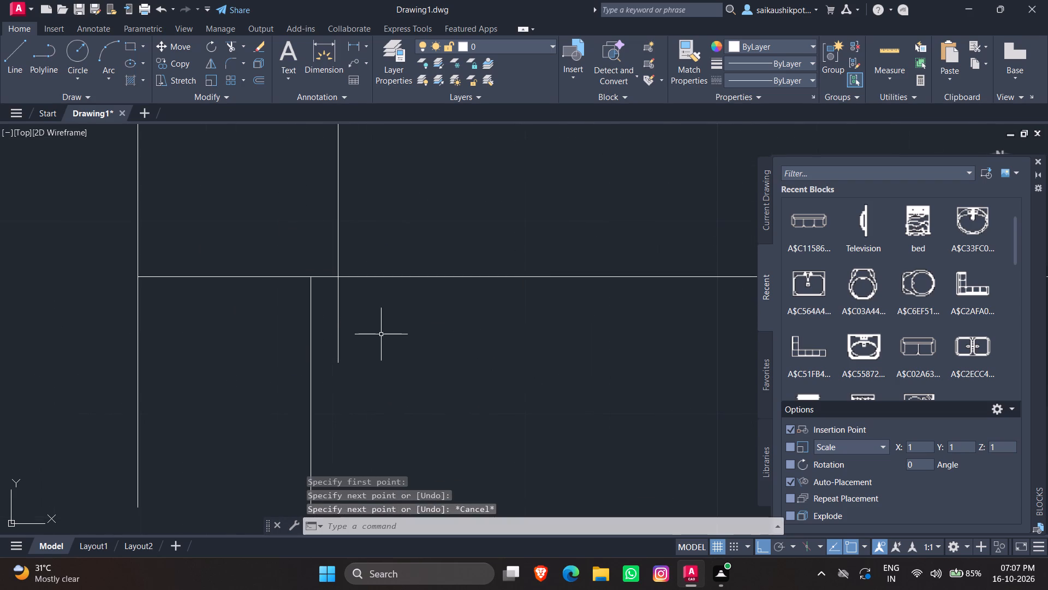
# Trim both overhanging ends of the new vertical line so it spans only the wall thickness.
pyautogui.write('tr')
pyautogui.press('Return')
pyautogui.press('Return')
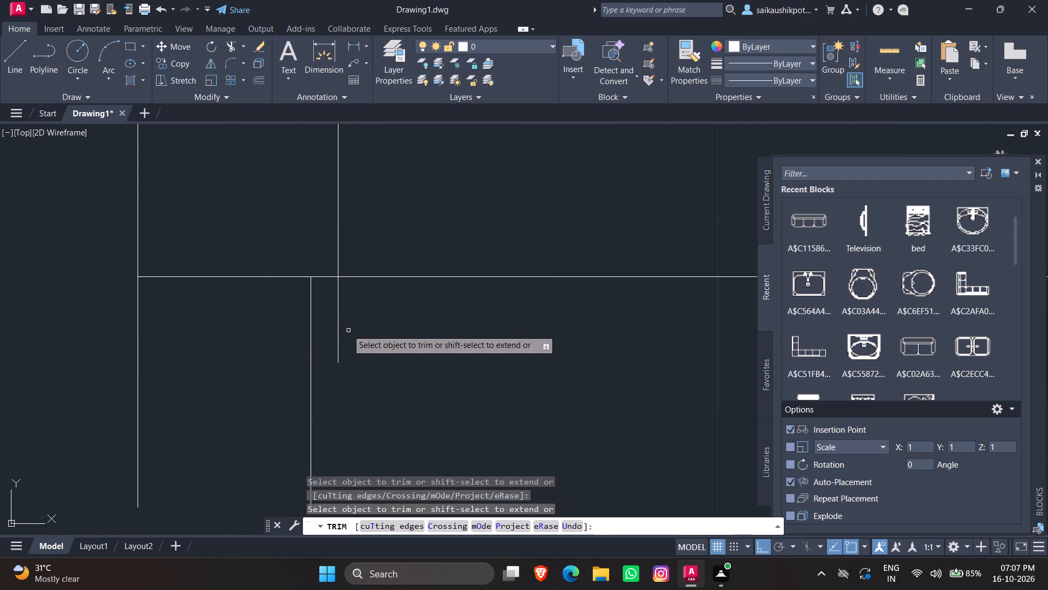
pyautogui.click(337, 324)
pyautogui.scroll(-2, 372, 381)
pyautogui.scroll(2, 367, 261)
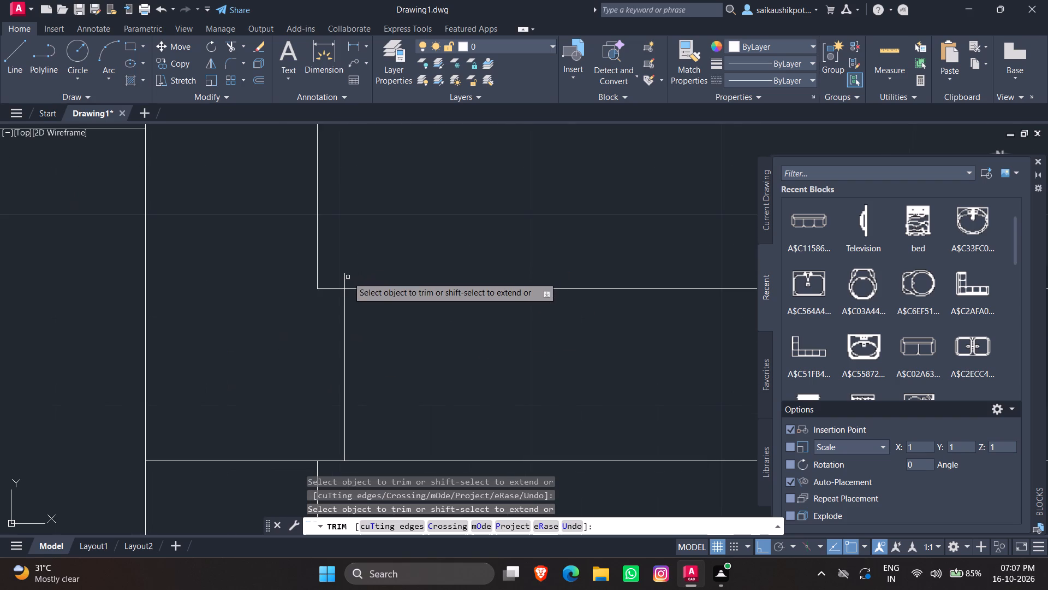
pyautogui.click(345, 277)
pyautogui.press('Escape')
pyautogui.press('Escape')
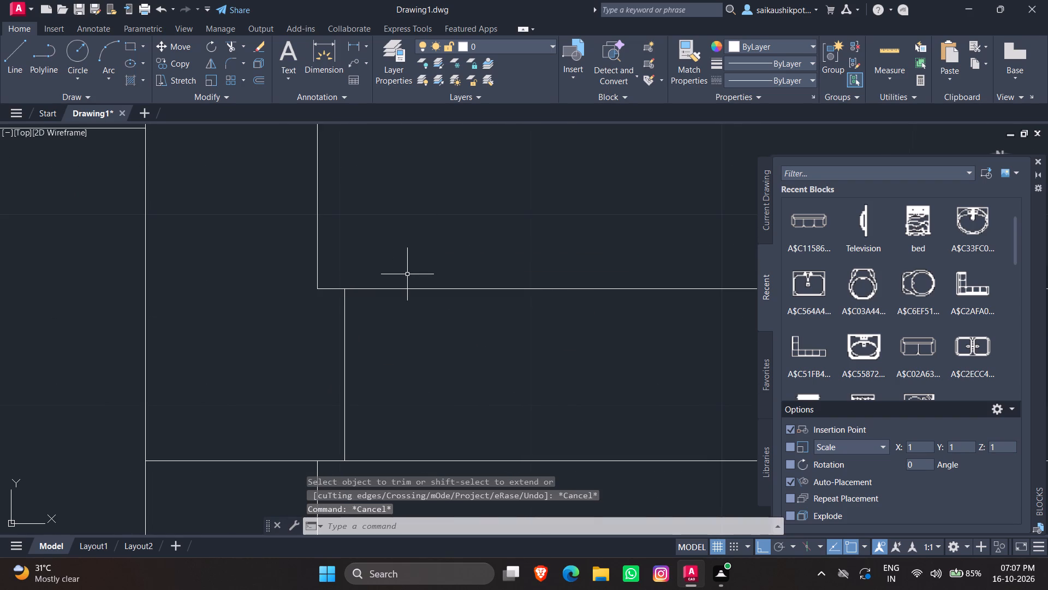
# Offset the trimmed vertical line 4' to the right along the wall to mark the other side of the opening.
pyautogui.press('o')
pyautogui.press('Return')
pyautogui.write("4'")
pyautogui.press('Return')
pyautogui.scroll(-2, 403, 293)
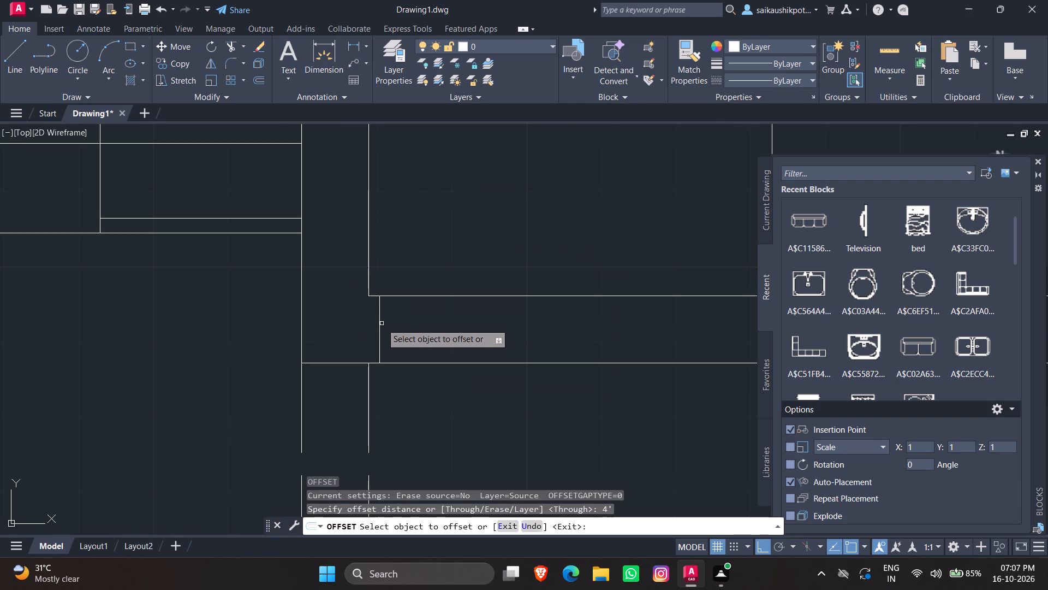
pyautogui.click(382, 323)
pyautogui.click(379, 321)
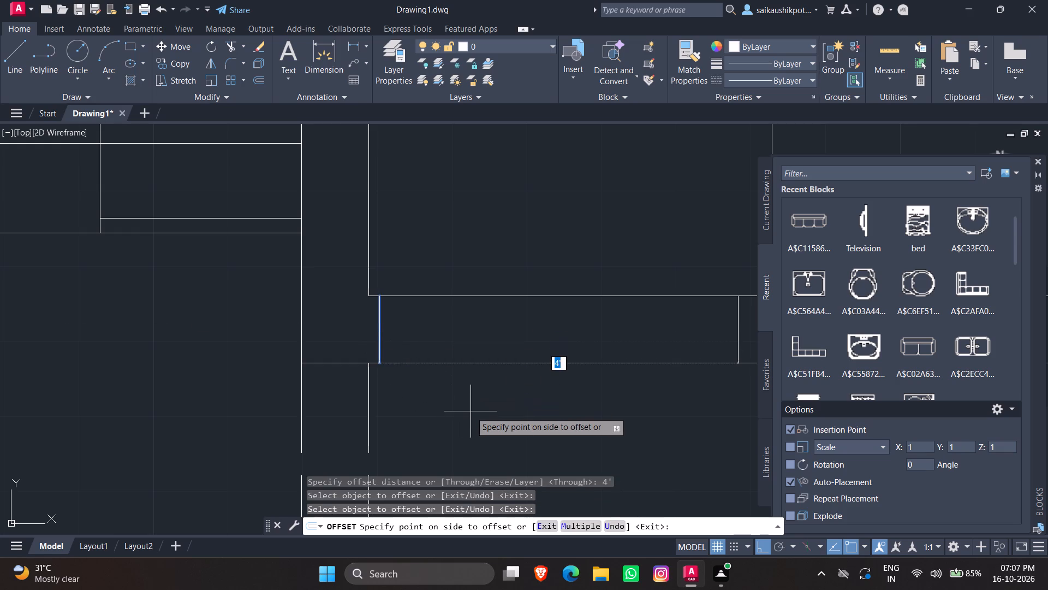
pyautogui.scroll(-1, 471, 411)
pyautogui.click(493, 412)
pyautogui.press('Escape')
pyautogui.press('Escape')
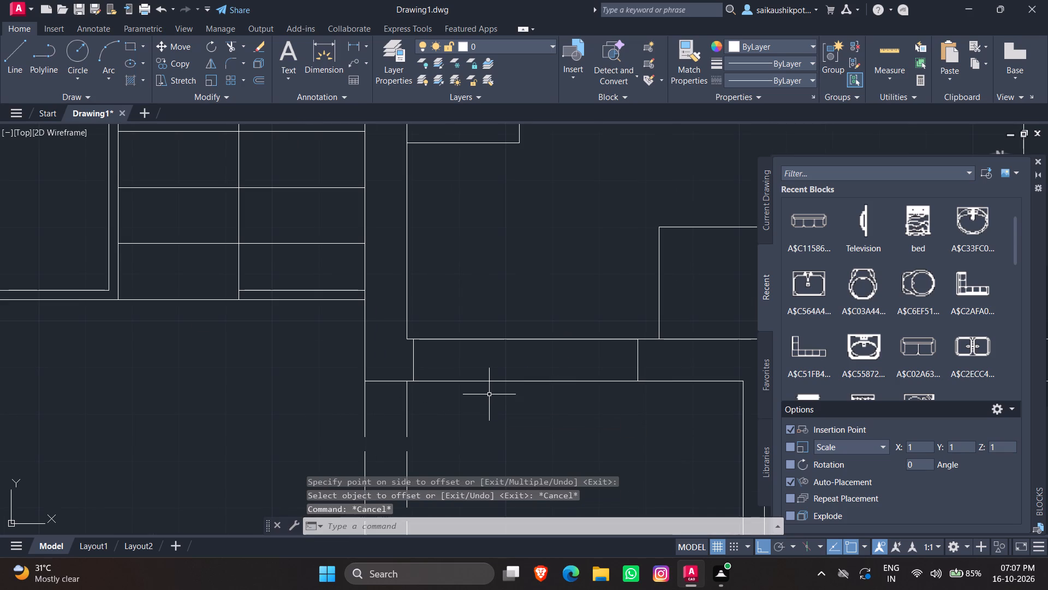
# Trim both wall lines between the two short vertical lines to open the doorway.
pyautogui.write('tr')
pyautogui.press('Return')
pyautogui.press('Return')
pyautogui.moveTo(493, 420); pyautogui.dragTo(493, 410)
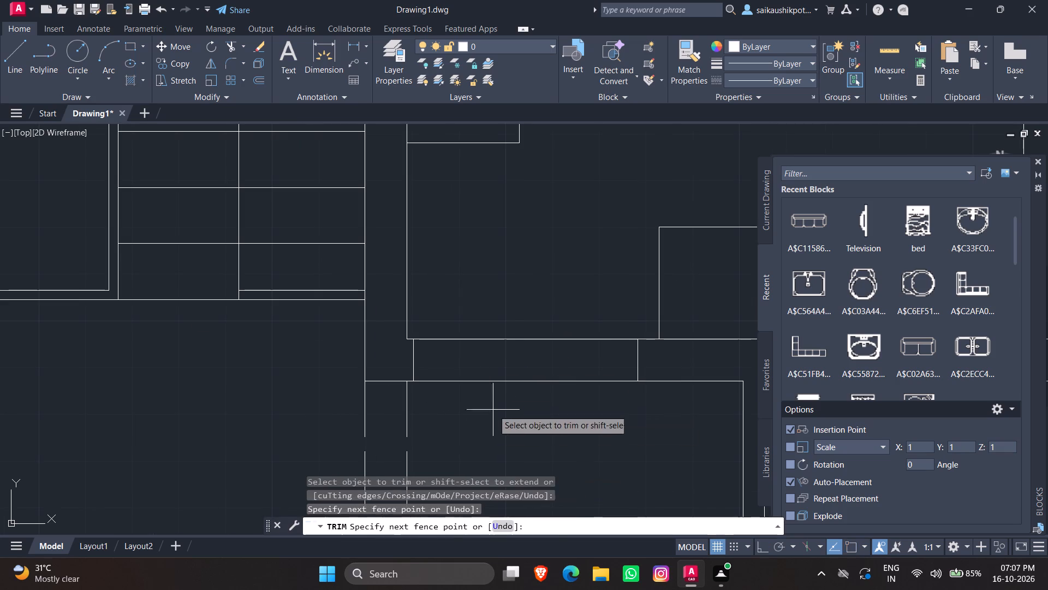
pyautogui.click(501, 284)
pyautogui.press('Escape')
pyautogui.press('Escape')
# Draw a closed door leaf 4' long and 2" thick, rising from the lower end of the doorway's left jamb.
pyautogui.press('l')
pyautogui.press('Return')
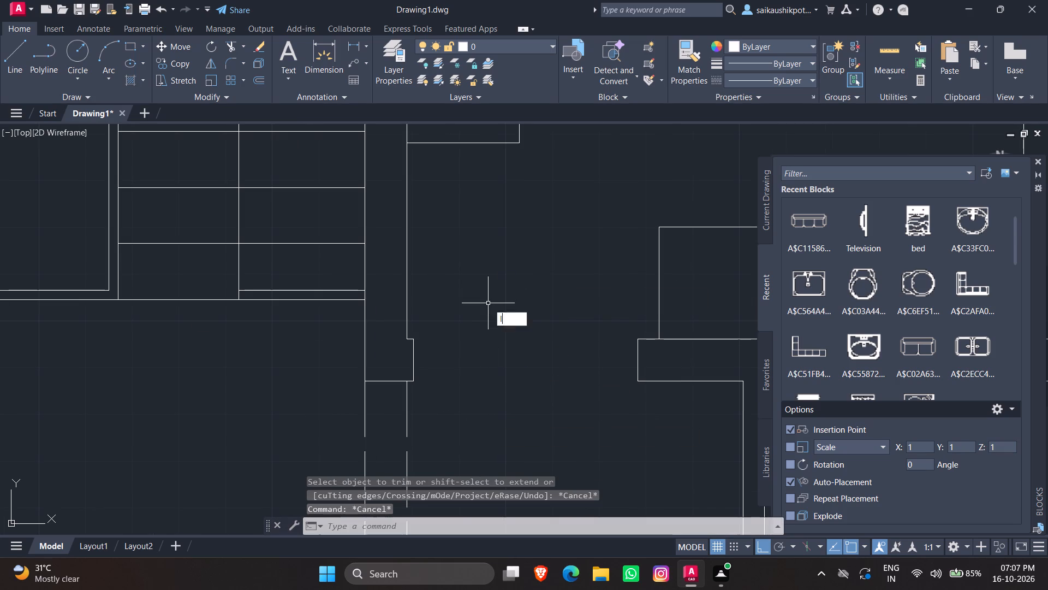
pyautogui.click(415, 381)
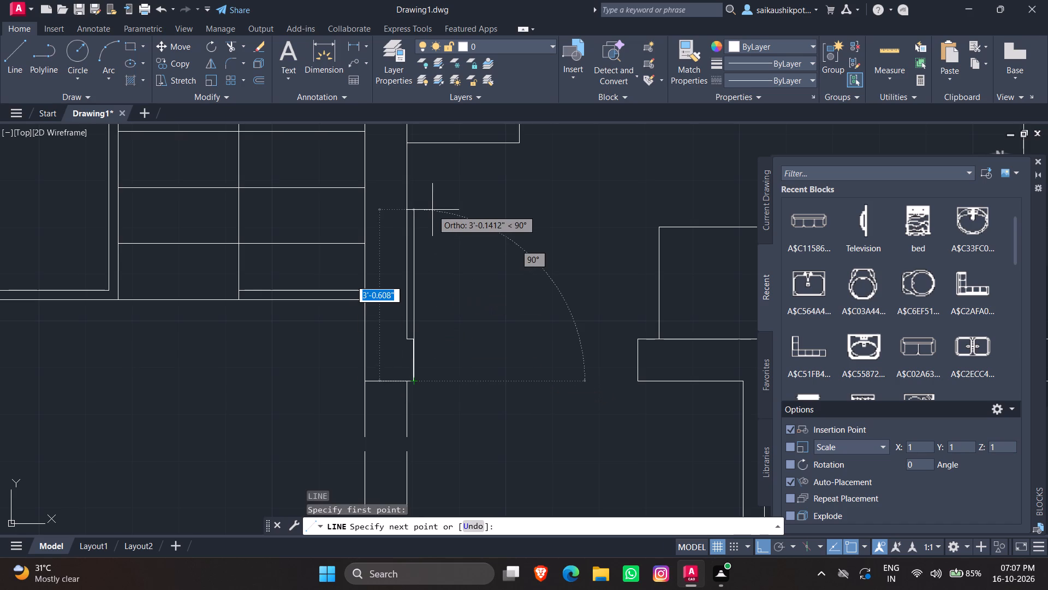
pyautogui.write("4'")
pyautogui.press('Return')
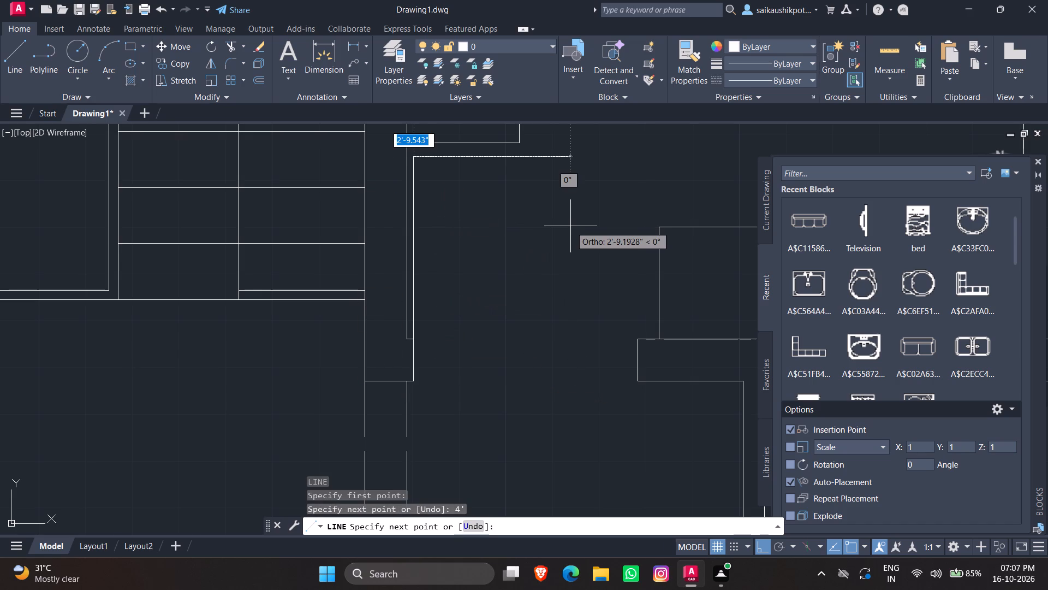
pyautogui.write('2"')
pyautogui.press('Return')
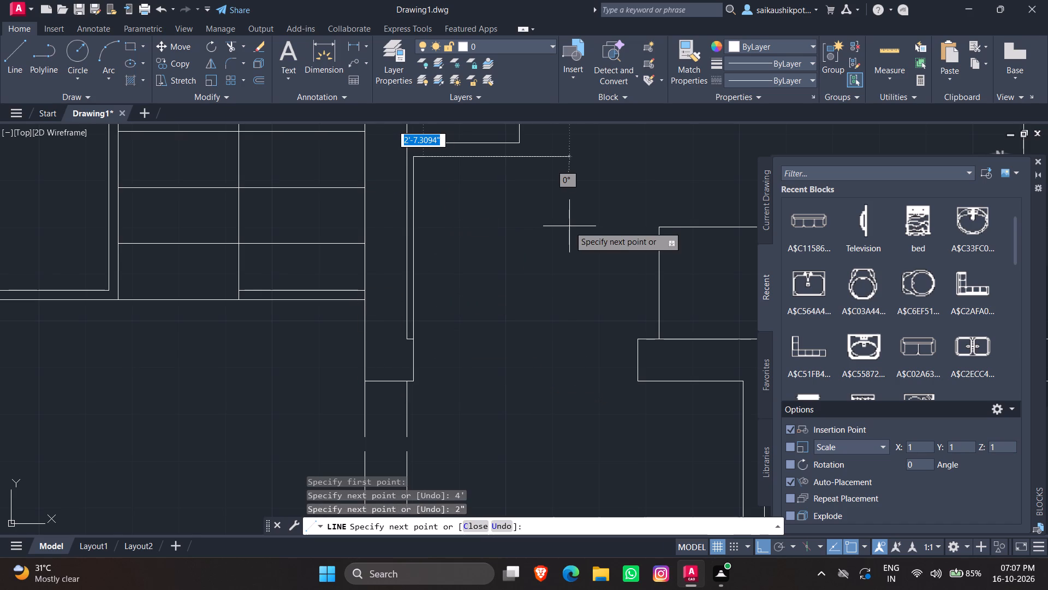
pyautogui.write("4'")
pyautogui.press('Return')
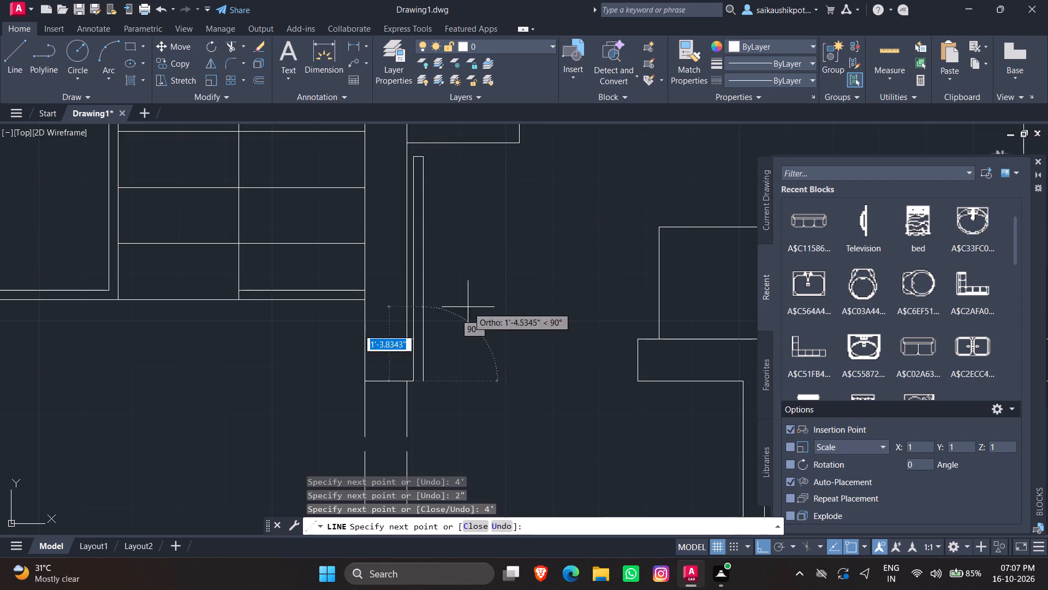
pyautogui.scroll(2, 413, 373)
pyautogui.click(410, 394)
pyautogui.press('Escape')
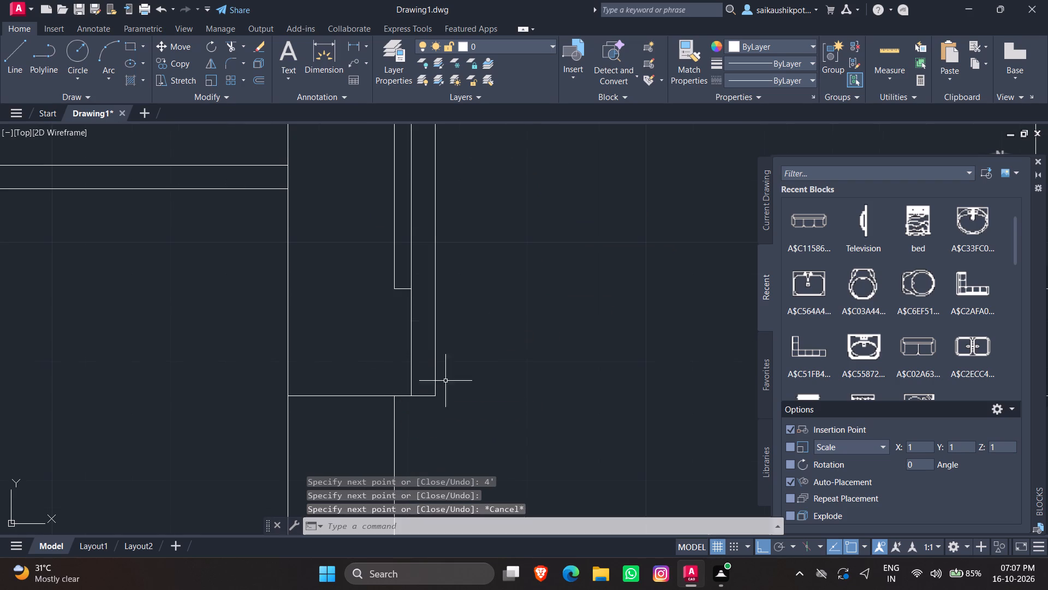
# Draw a three-point arc for the door swing from the new leaf's upper free end to the opposite jamb's lower corner.
pyautogui.scroll(-4, 539, 391)
pyautogui.scroll(1, 586, 294)
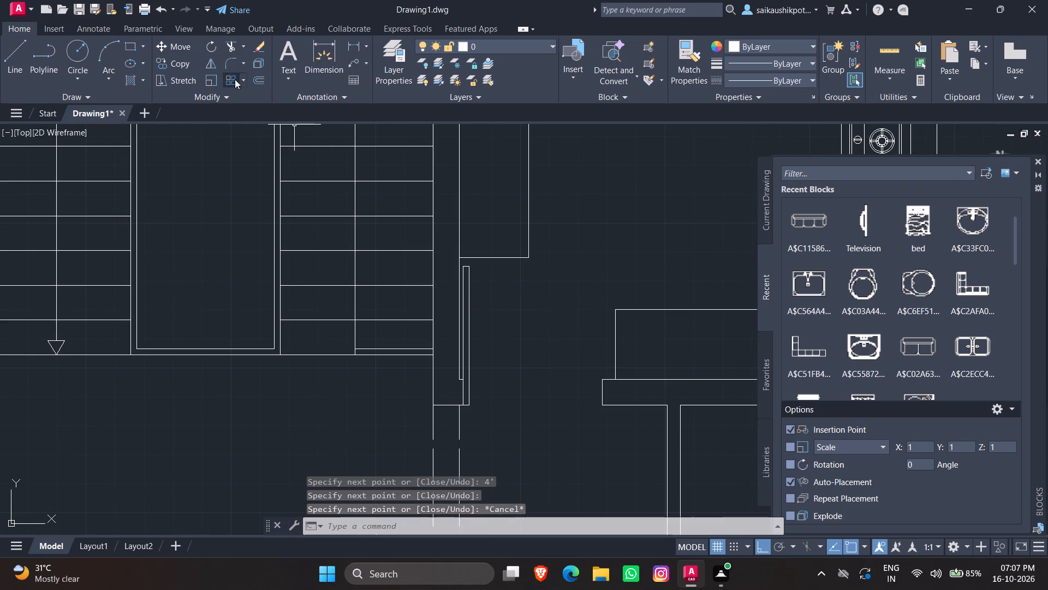
pyautogui.click(108, 55)
pyautogui.press('F8')
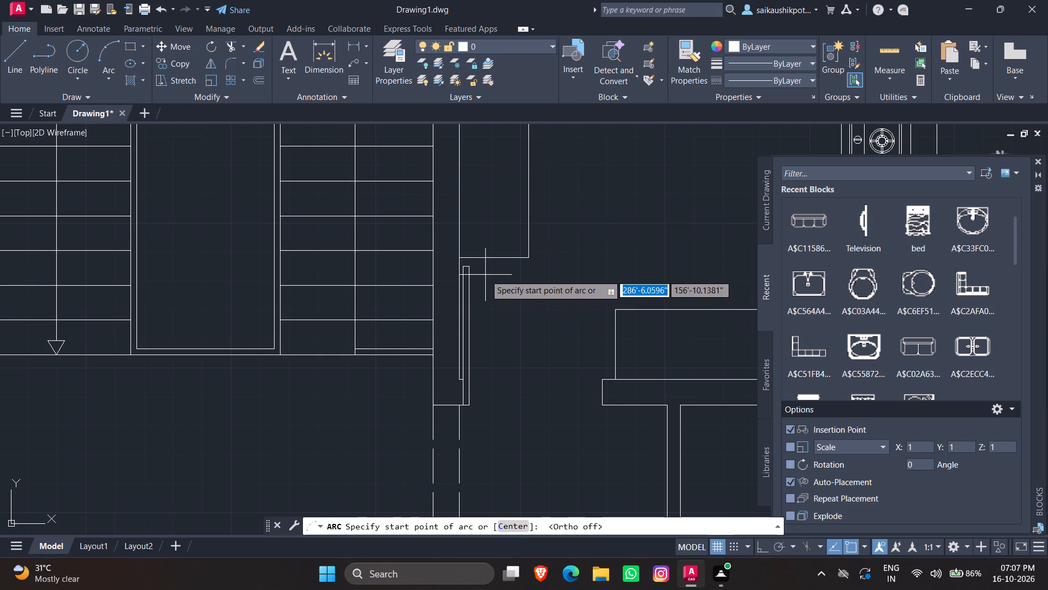
pyautogui.click(472, 268)
pyautogui.click(547, 296)
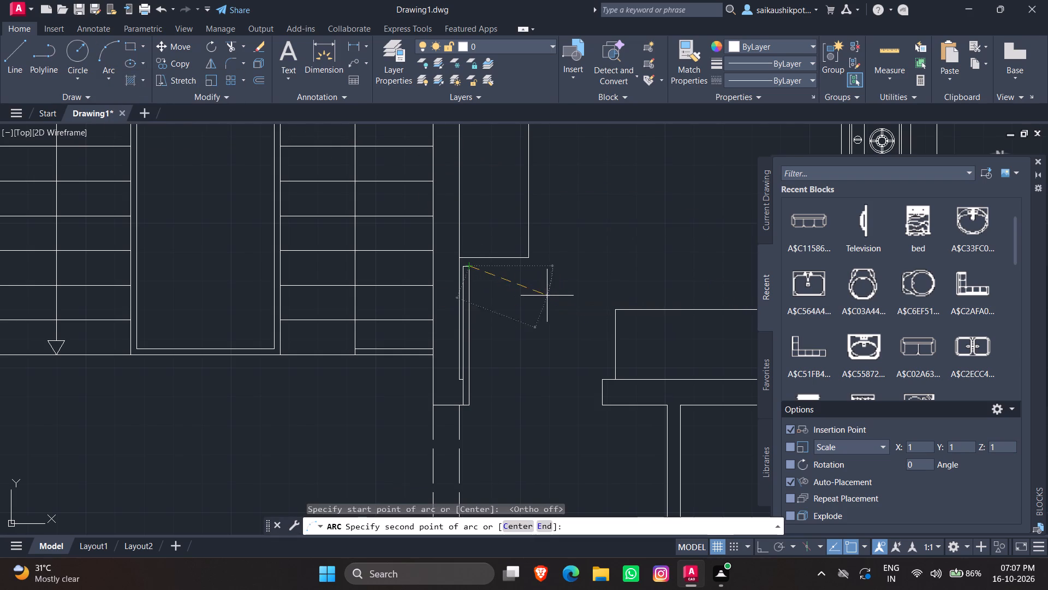
pyautogui.click(604, 403)
# Draw a short vertical jamb line across the kitchen's upper wall beside its left corner, aligned with the jamb of the doorway above.
pyautogui.scroll(2, 591, 334)
pyautogui.scroll(-3, 584, 313)
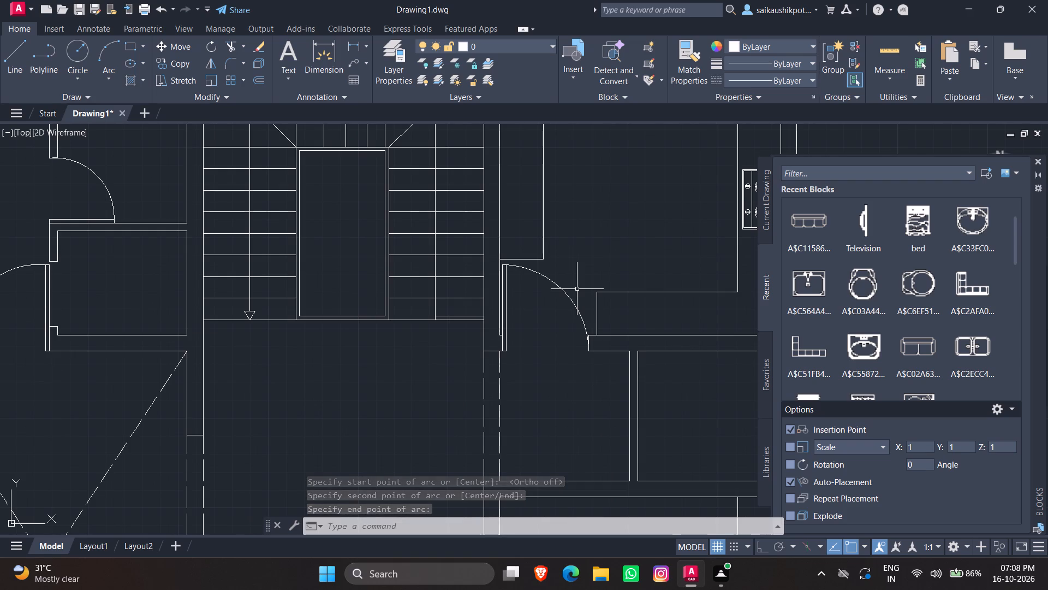
pyautogui.scroll(-2, 543, 252)
pyautogui.scroll(3, 555, 373)
pyautogui.scroll(1, 521, 335)
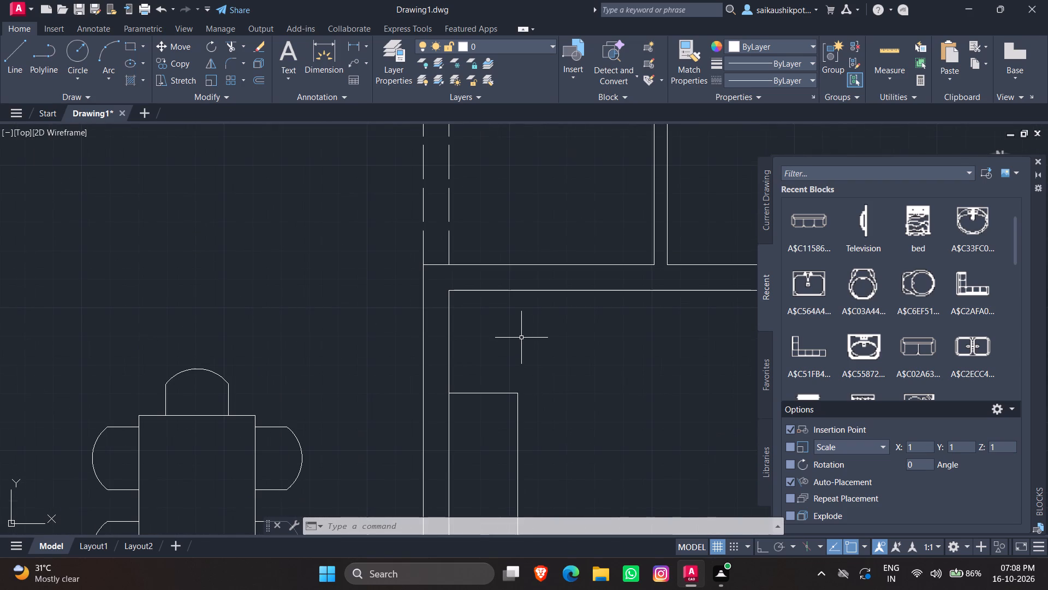
pyautogui.scroll(-3, 498, 346)
pyautogui.scroll(1, 489, 352)
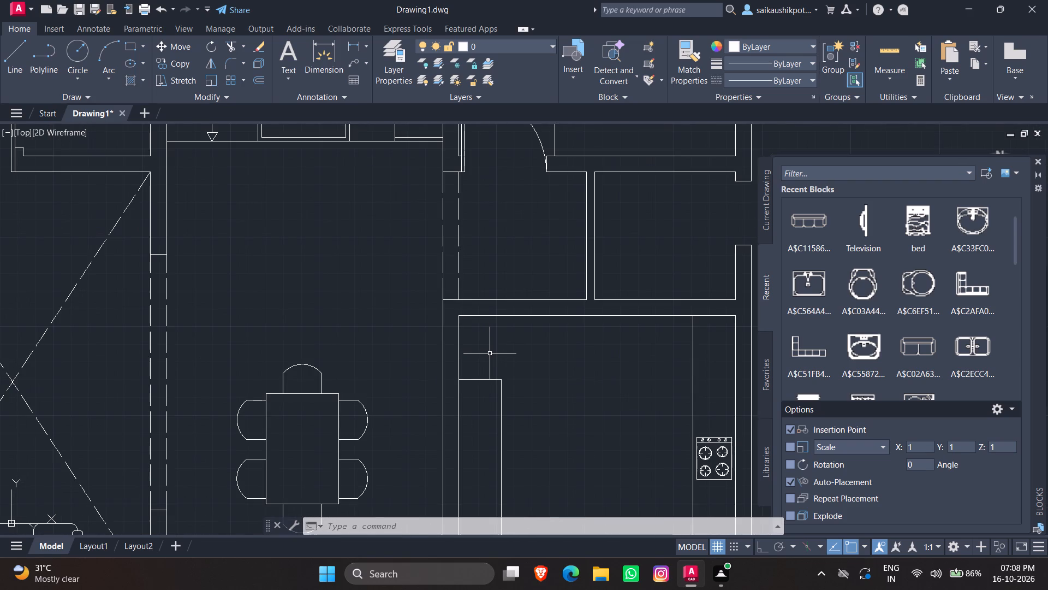
pyautogui.press('l')
pyautogui.press('Return')
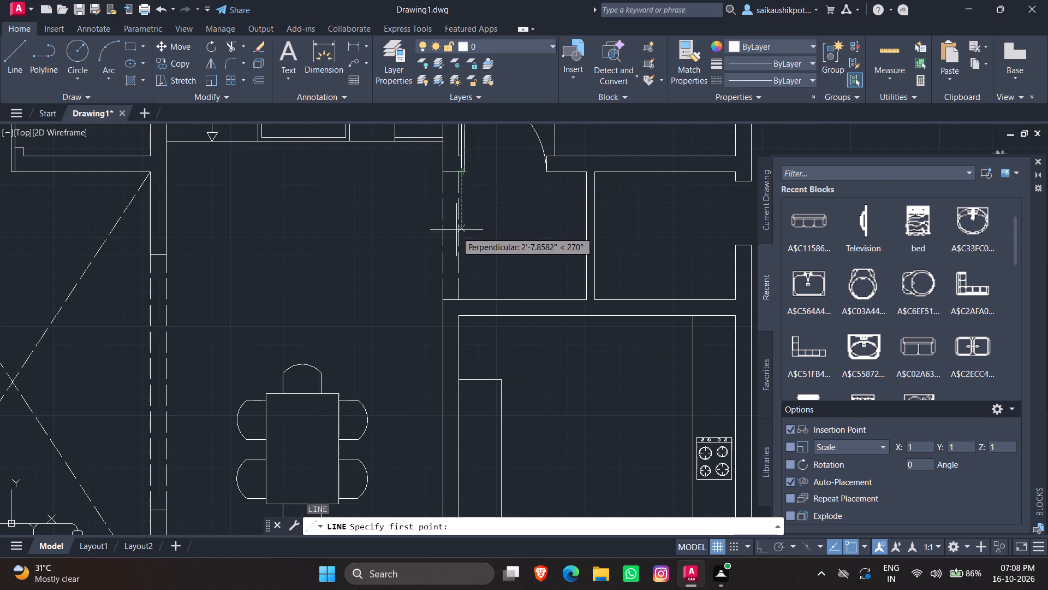
pyautogui.click(461, 300)
pyautogui.click(463, 319)
pyautogui.press('Escape')
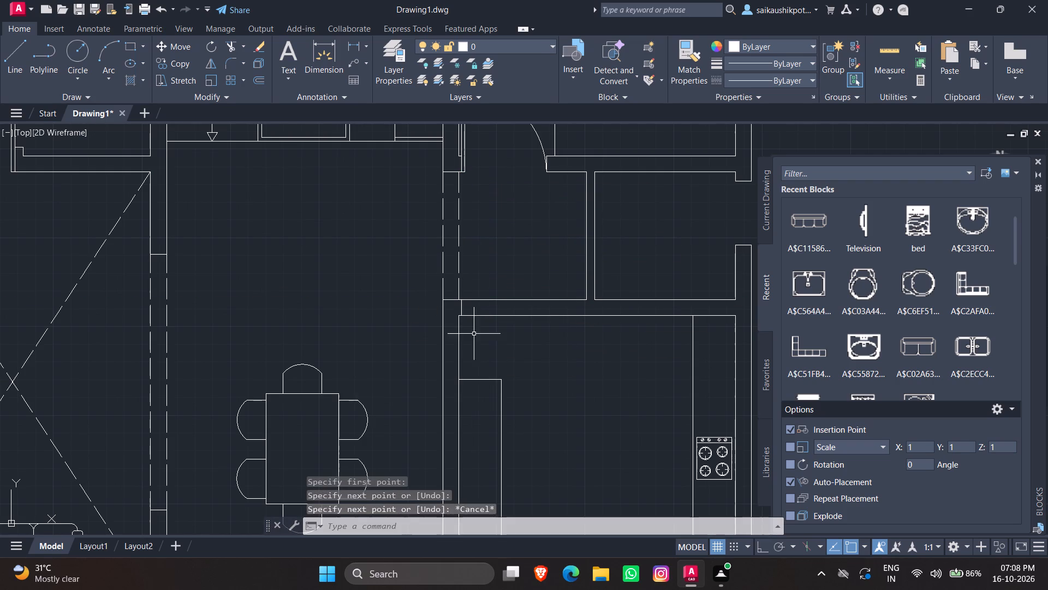
pyautogui.scroll(3, 471, 339)
pyautogui.press('Escape')
pyautogui.press('Escape')
pyautogui.press('Escape')
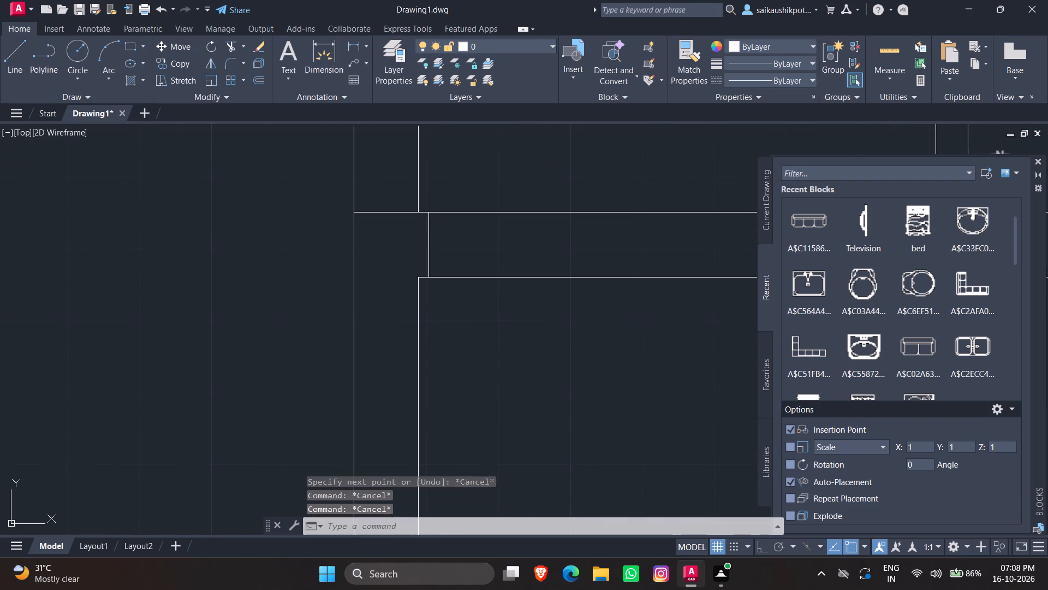
pyautogui.press('Escape')
# Offset the new jamb line 4' to the right along the kitchen's upper wall.
pyautogui.write('oi')
pyautogui.press('Escape')
pyautogui.press('Escape')
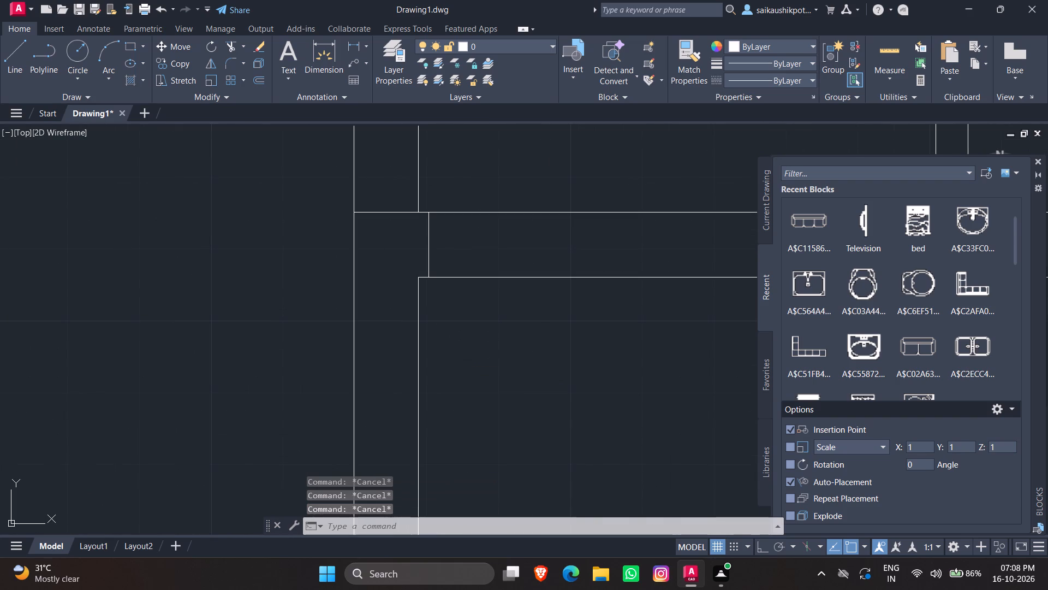
pyautogui.press('Escape')
pyautogui.press('Escape')
pyautogui.press('o')
pyautogui.press('Return')
pyautogui.write("4'")
pyautogui.press('Return')
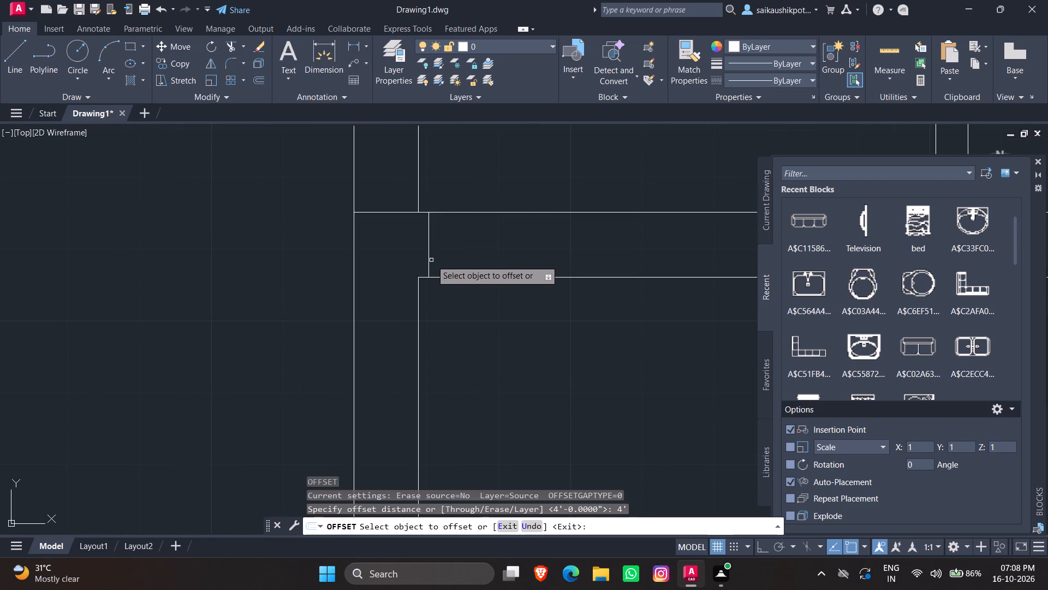
pyautogui.click(429, 259)
pyautogui.scroll(-3, 538, 347)
pyautogui.click(576, 368)
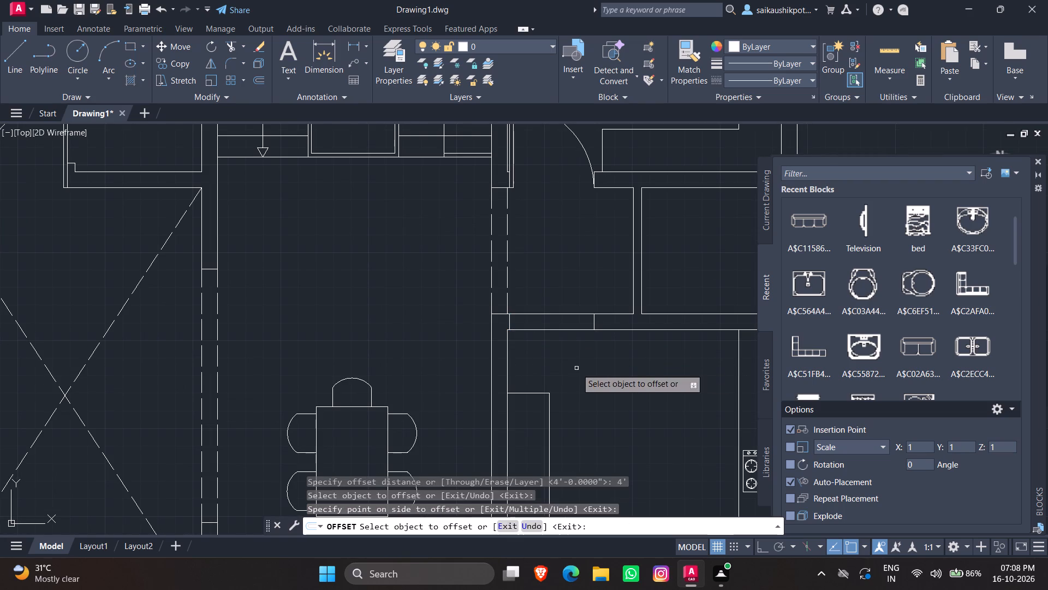
pyautogui.press('Escape')
pyautogui.press('Escape')
pyautogui.press('Escape')
# Trim both kitchen wall lines between the two jamb lines to open the doorway.
pyautogui.press('t')
pyautogui.press('r')
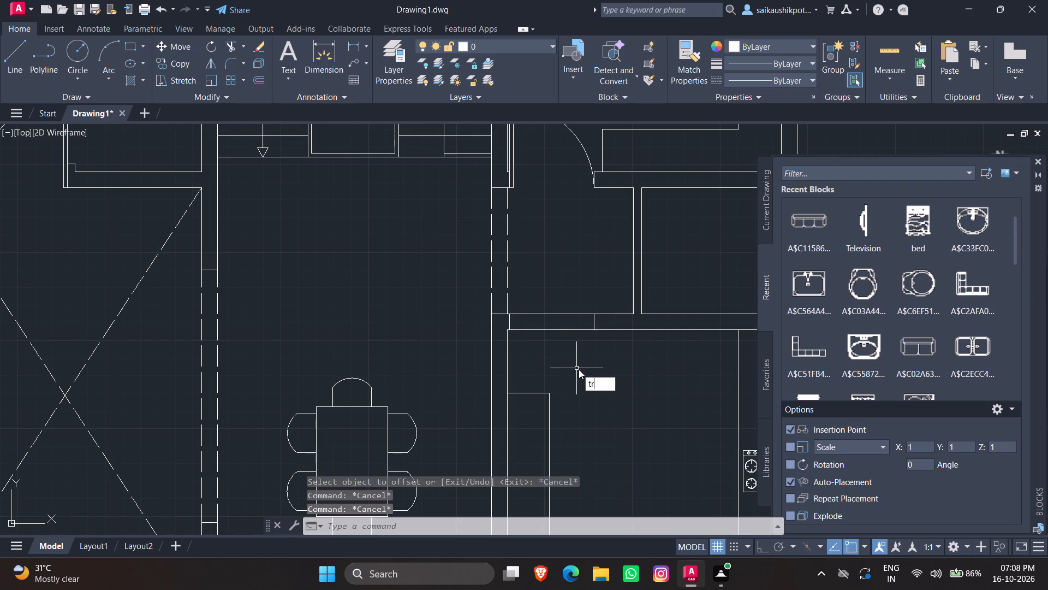
pyautogui.press('Return')
pyautogui.press('Return')
pyautogui.click(556, 351)
pyautogui.click(559, 247)
pyautogui.press('Escape')
pyautogui.press('Escape')
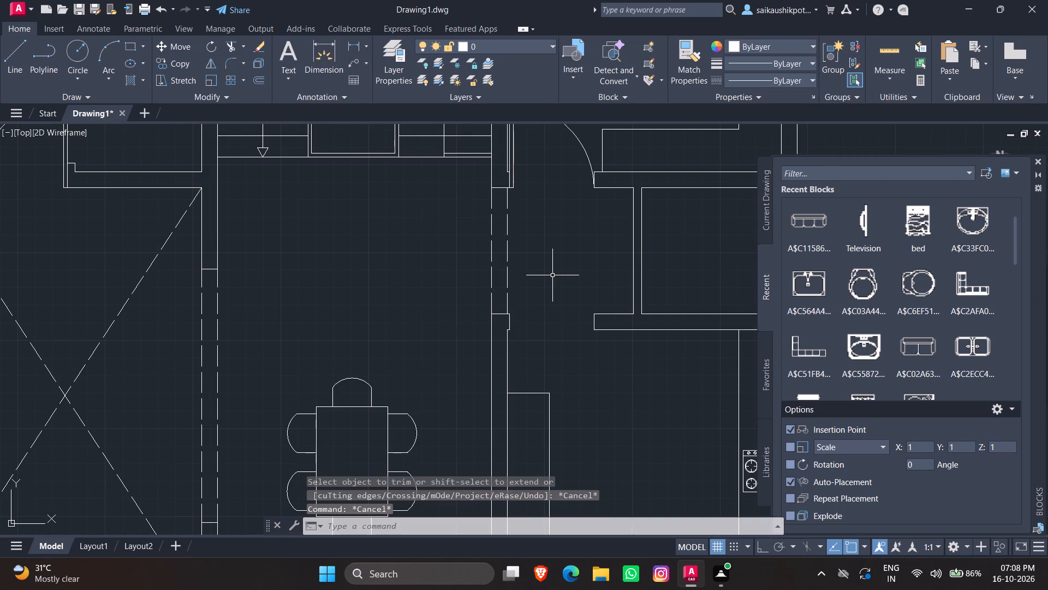
pyautogui.press('Escape')
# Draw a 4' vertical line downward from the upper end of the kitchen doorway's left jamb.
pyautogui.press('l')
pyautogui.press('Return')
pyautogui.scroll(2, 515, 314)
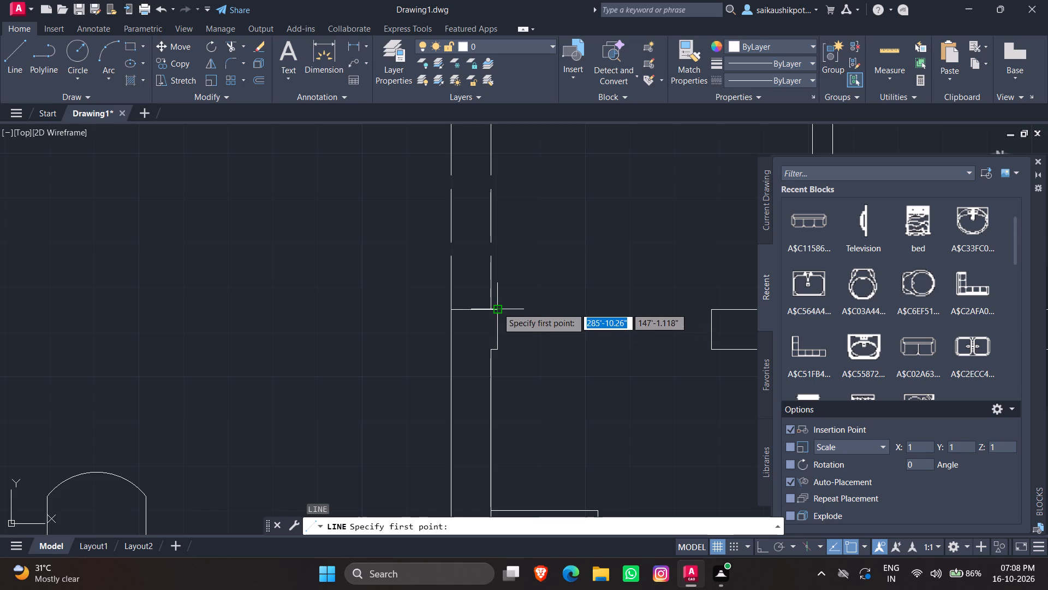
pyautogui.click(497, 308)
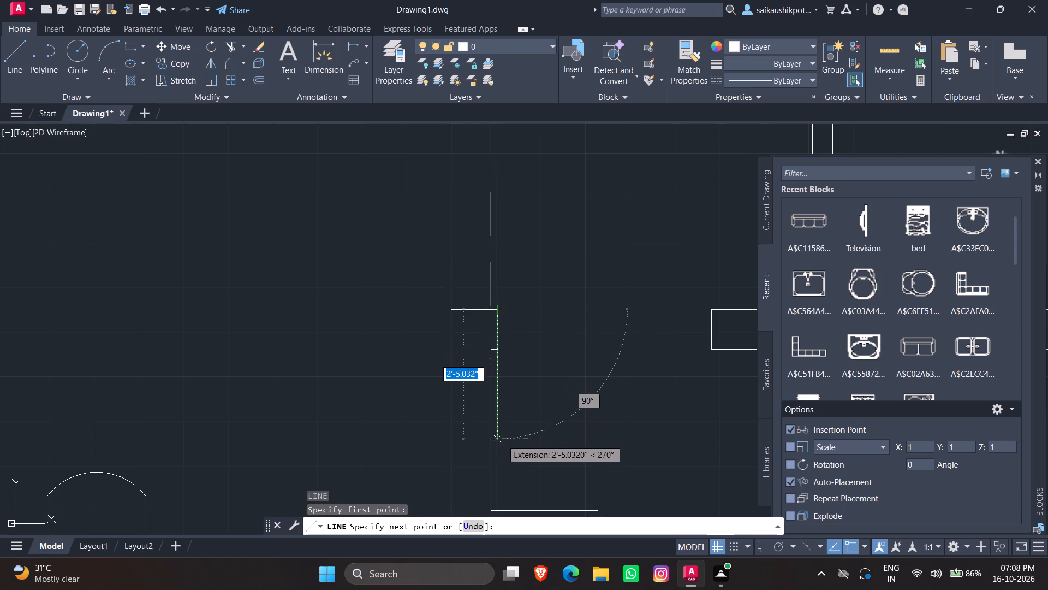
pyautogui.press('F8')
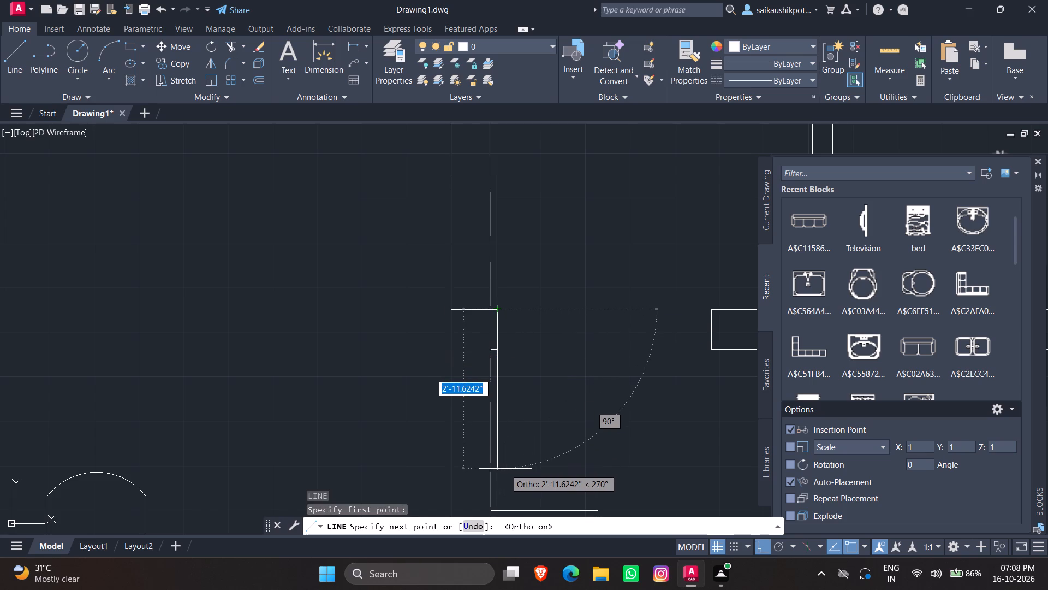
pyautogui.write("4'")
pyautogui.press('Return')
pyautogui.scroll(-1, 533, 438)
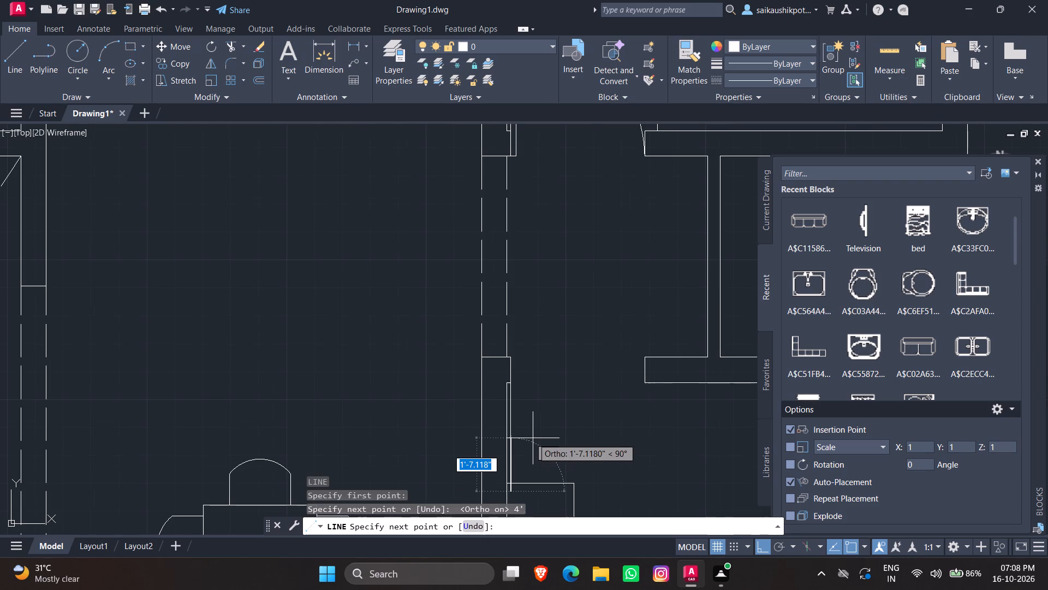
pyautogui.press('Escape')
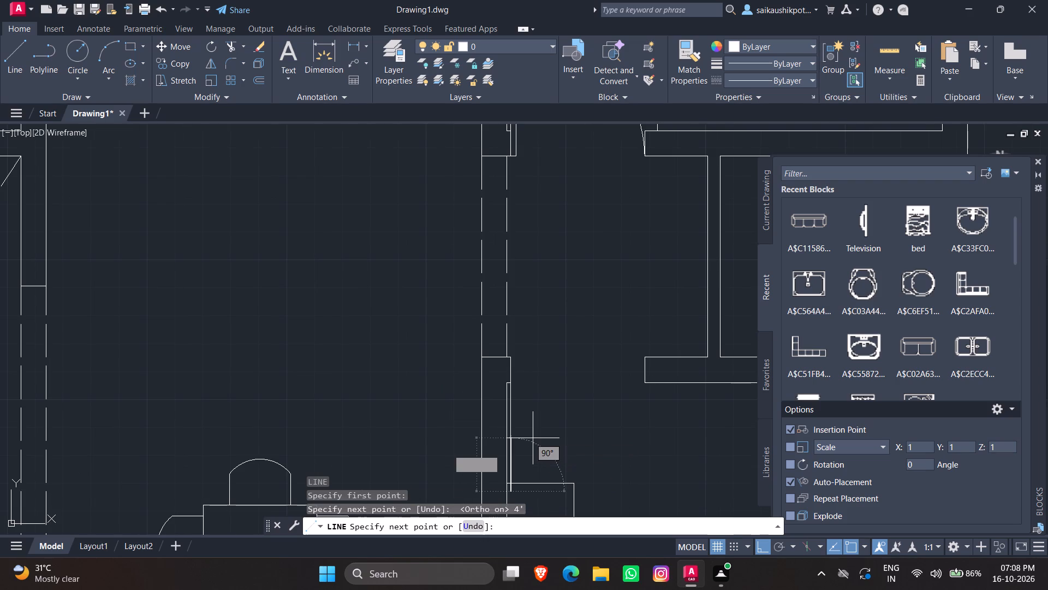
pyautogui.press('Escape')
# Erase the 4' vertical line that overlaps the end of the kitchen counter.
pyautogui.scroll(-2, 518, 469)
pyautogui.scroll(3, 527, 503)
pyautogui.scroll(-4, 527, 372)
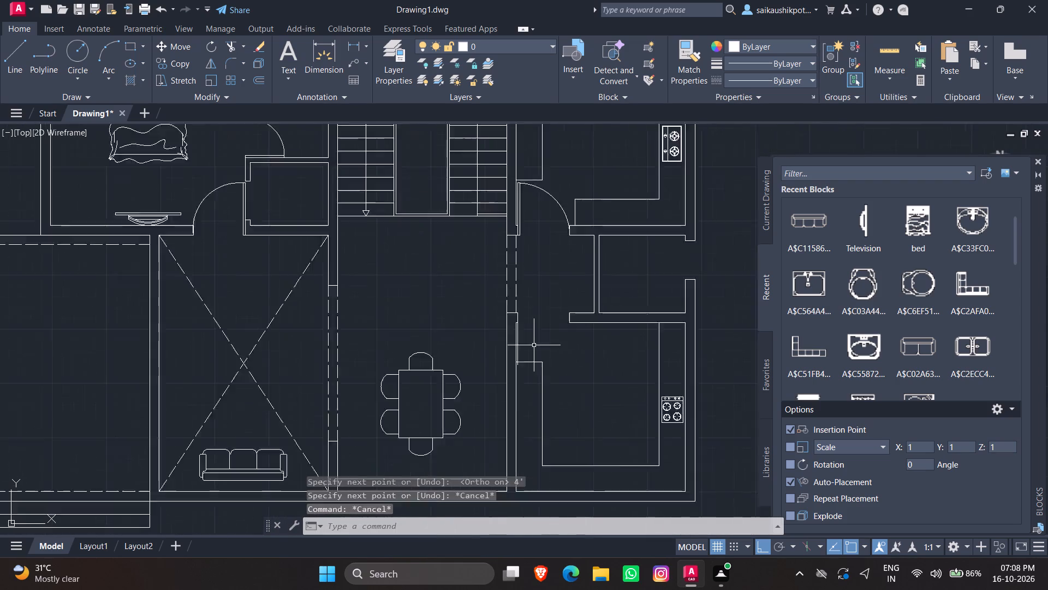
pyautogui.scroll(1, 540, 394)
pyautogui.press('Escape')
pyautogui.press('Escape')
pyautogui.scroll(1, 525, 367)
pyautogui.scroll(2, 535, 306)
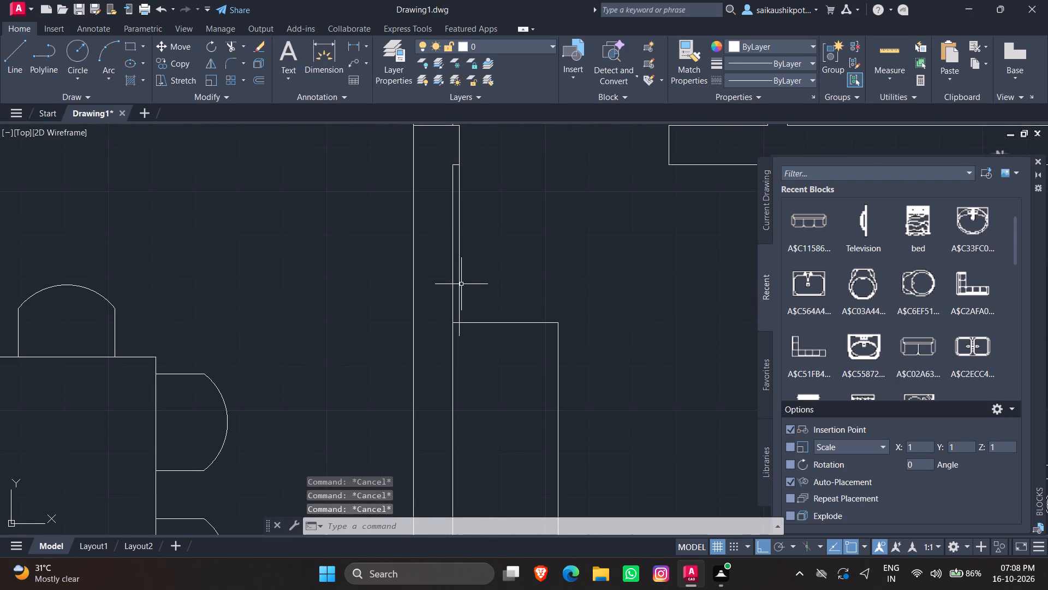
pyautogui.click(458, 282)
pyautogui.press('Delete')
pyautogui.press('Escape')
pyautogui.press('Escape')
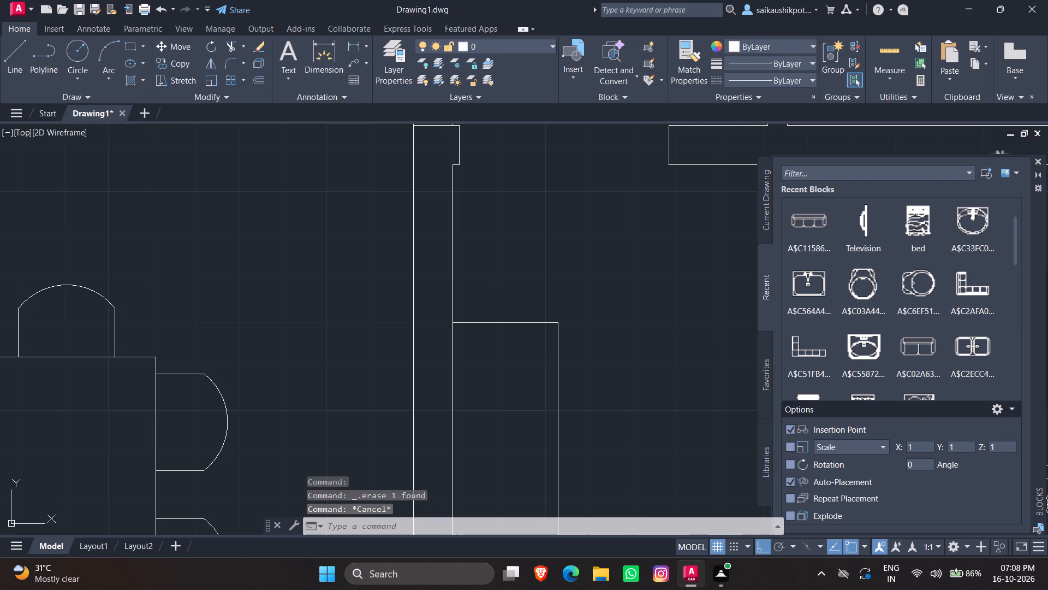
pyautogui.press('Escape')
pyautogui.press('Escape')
# Offset the upper edge of the kitchen's left counter 1' downward.
pyautogui.press('o')
pyautogui.press('Return')
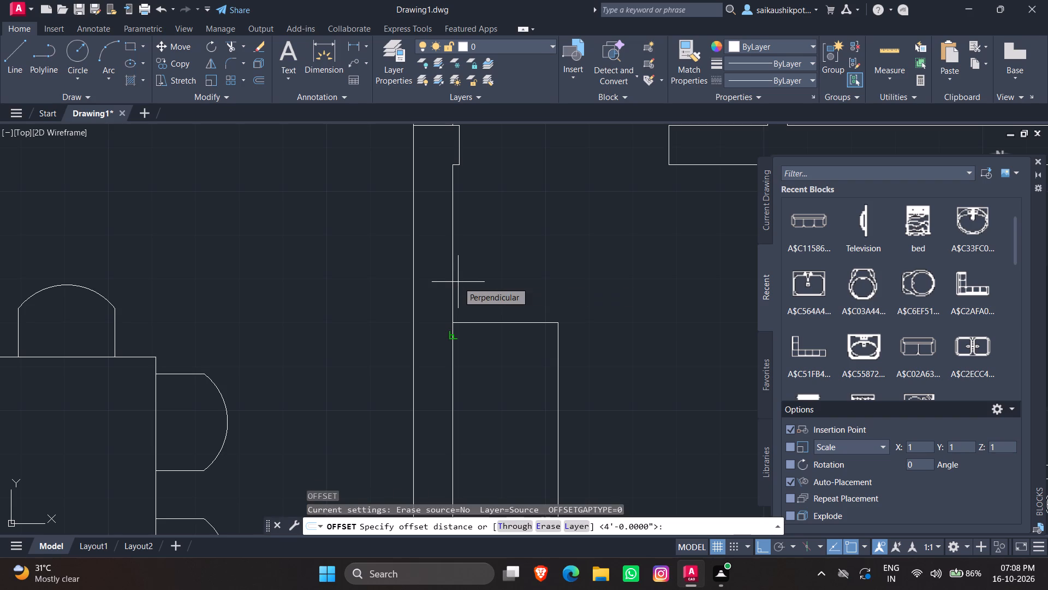
pyautogui.write("1'")
pyautogui.press('Return')
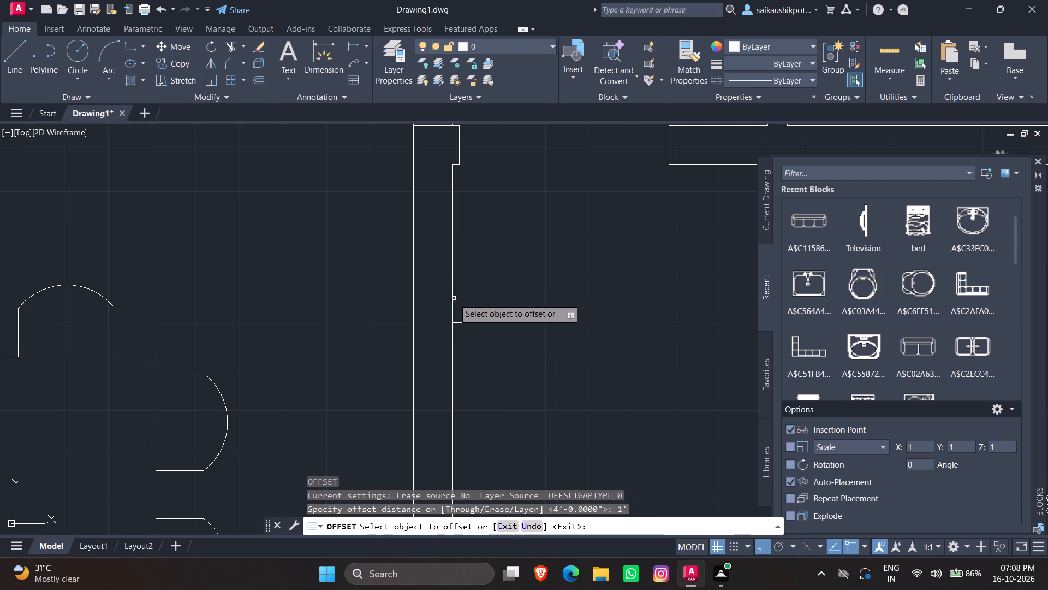
pyautogui.click(470, 322)
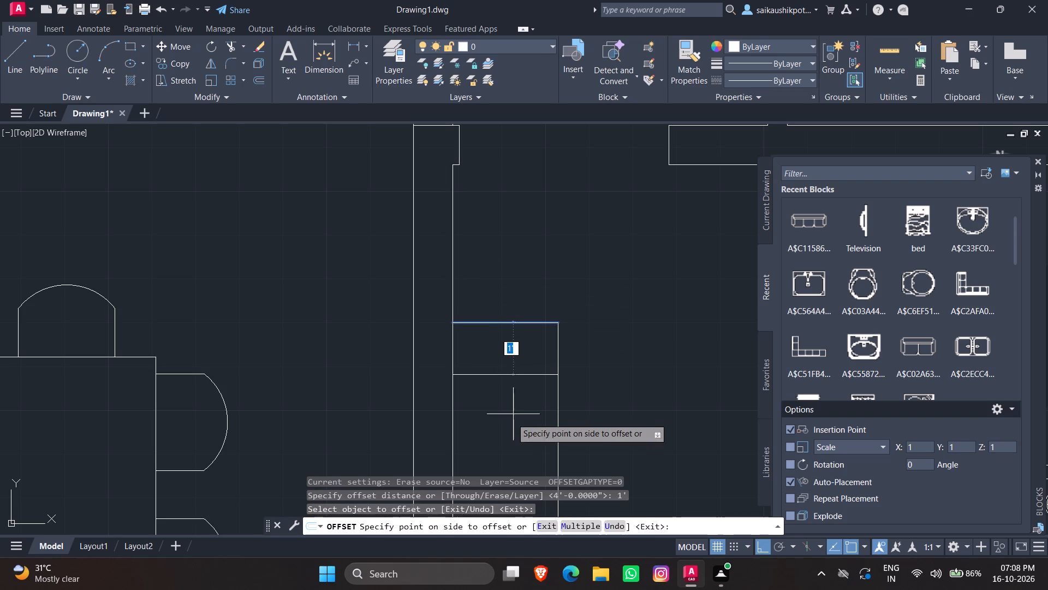
pyautogui.click(501, 436)
pyautogui.press('Escape')
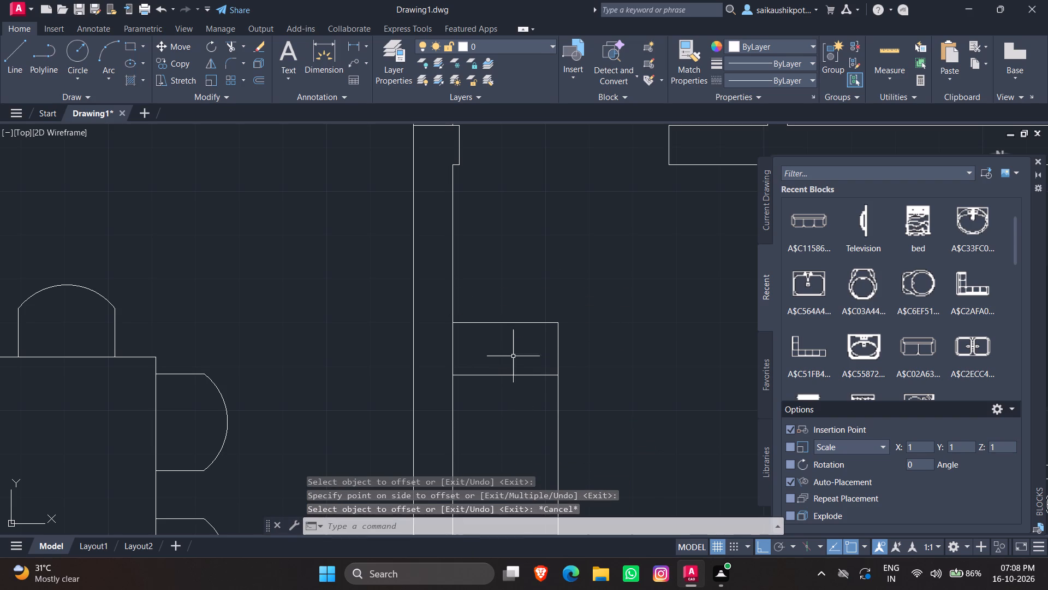
# Trim away the counter's old upper edge and the side edge above the offset line, shortening the counter by 1'.
pyautogui.press('t')
pyautogui.press('r')
pyautogui.press('Return')
pyautogui.press('Return')
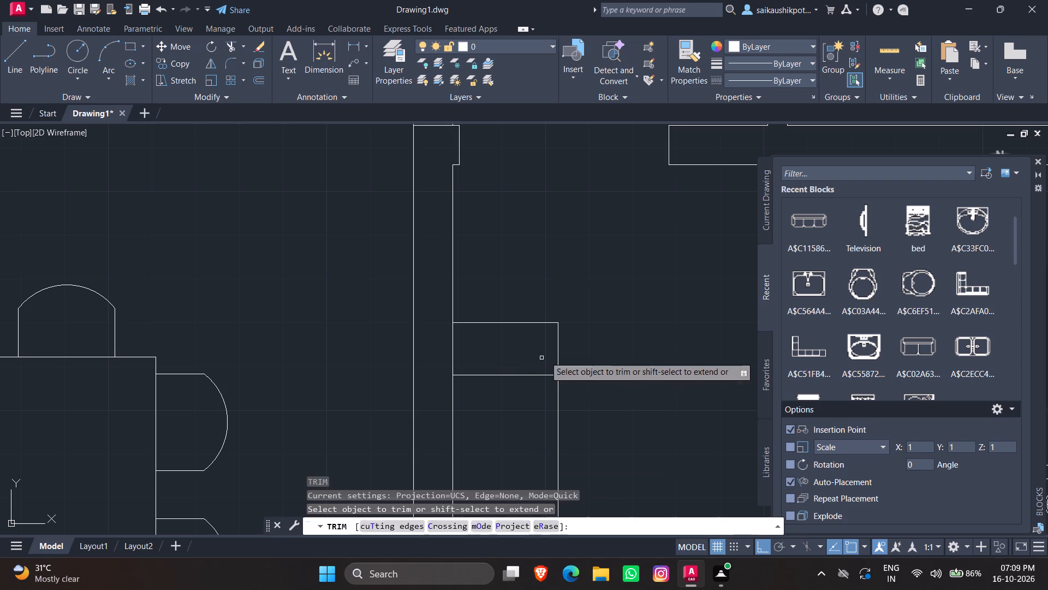
pyautogui.moveTo(587, 347); pyautogui.dragTo(516, 346)
pyautogui.moveTo(516, 351); pyautogui.dragTo(523, 285)
pyautogui.press('Escape')
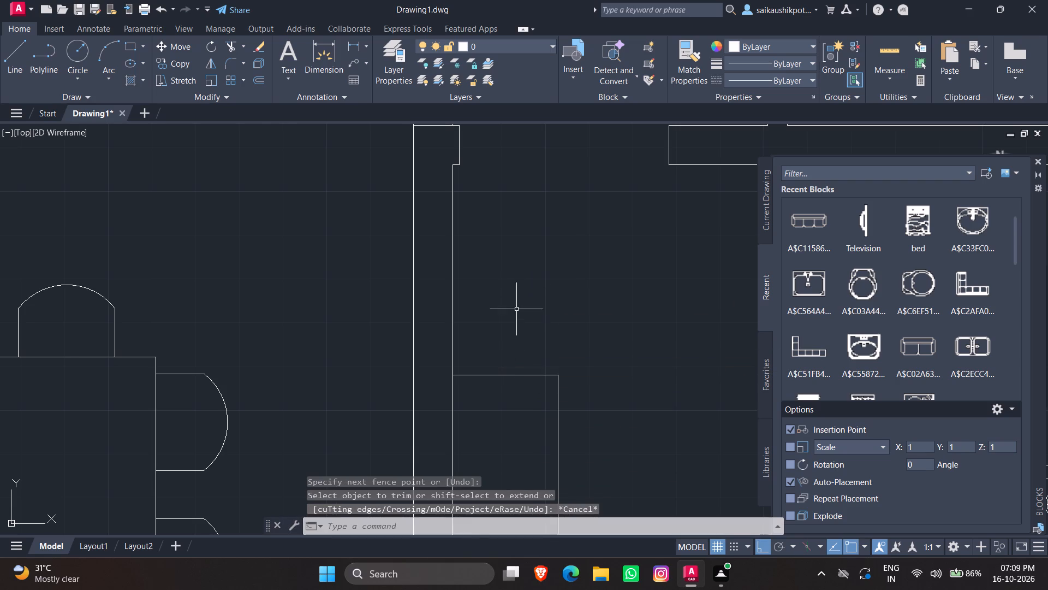
pyautogui.scroll(-1, 514, 320)
pyautogui.press('Escape')
pyautogui.press('Escape')
# Draw a closed door leaf 4' long and 2" thick, going down from the upper end of the kitchen doorway's left jamb.
pyautogui.press('l')
pyautogui.press('Return')
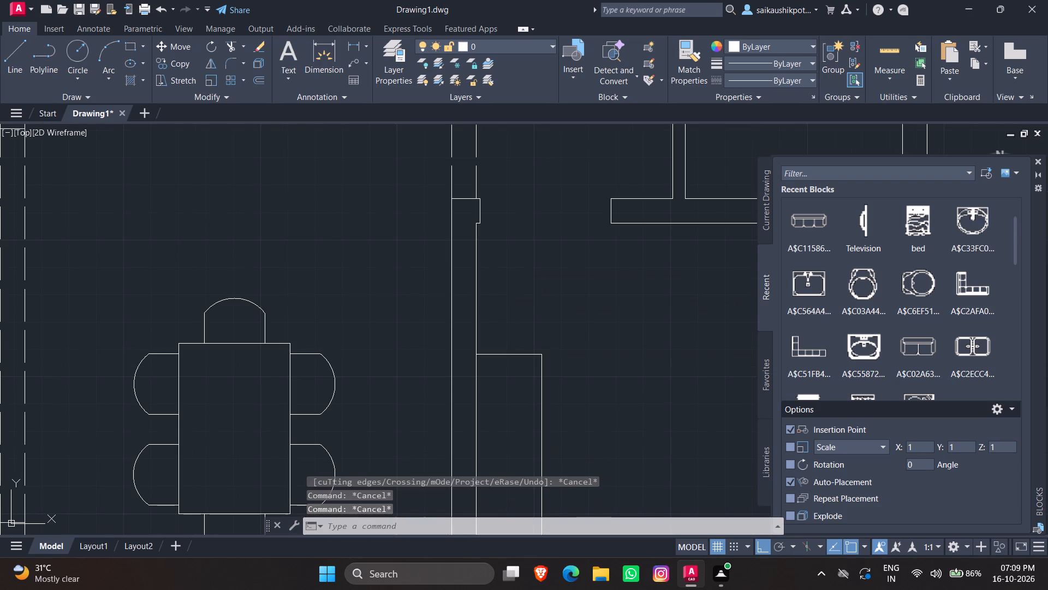
pyautogui.scroll(2, 495, 194)
pyautogui.click(454, 209)
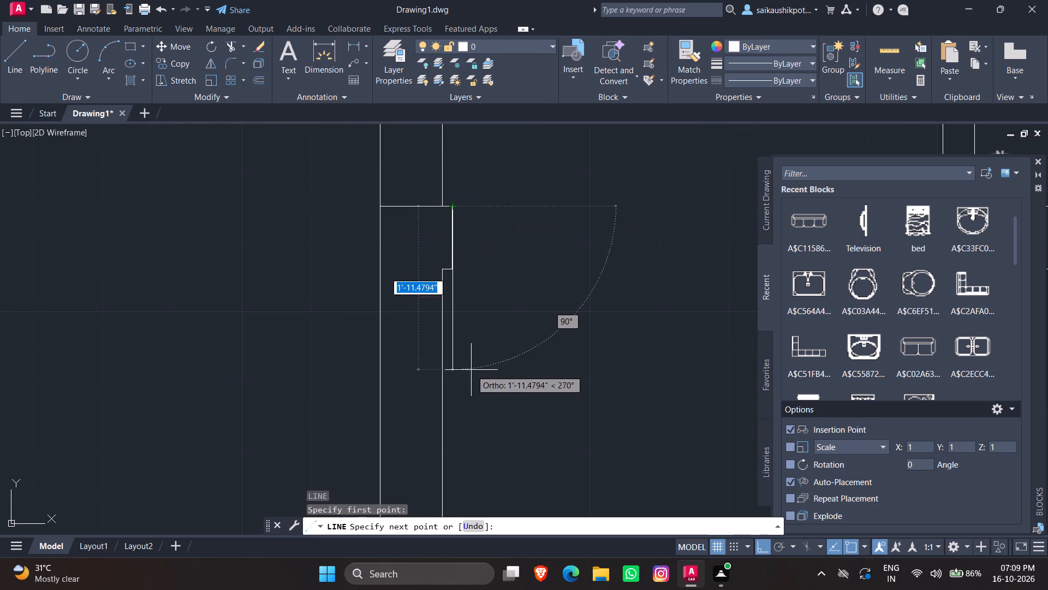
pyautogui.write("4'")
pyautogui.press('Return')
pyautogui.scroll(-2, 480, 408)
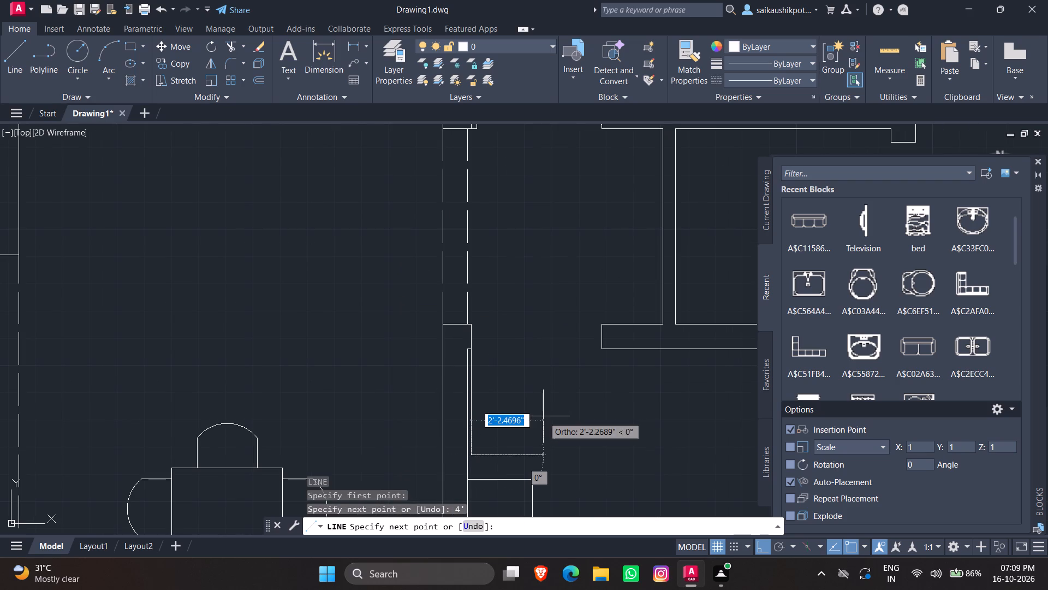
pyautogui.write('2"')
pyautogui.press('Return')
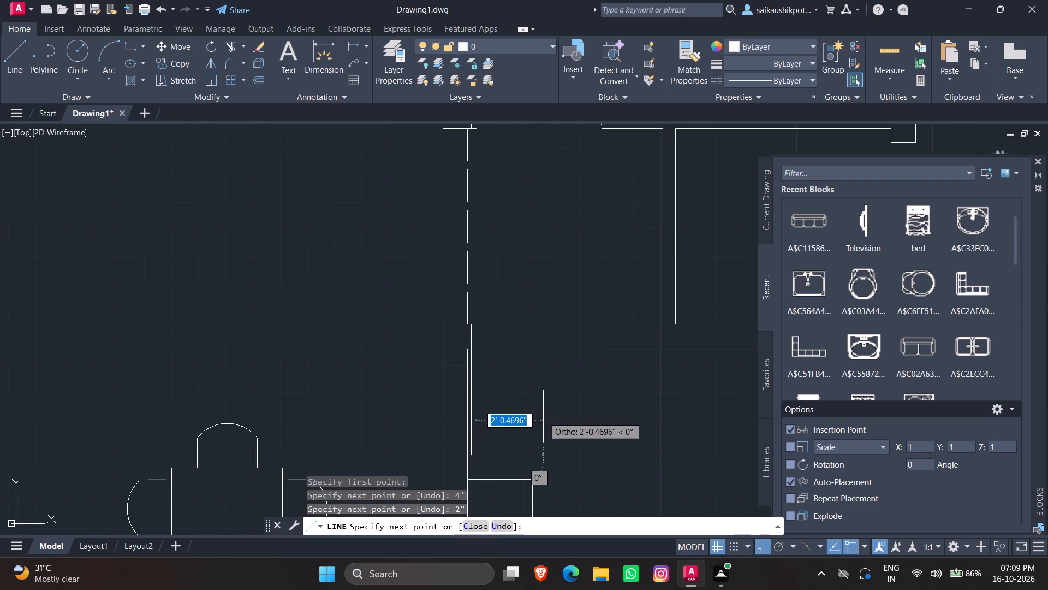
pyautogui.write("4'")
pyautogui.press('Return')
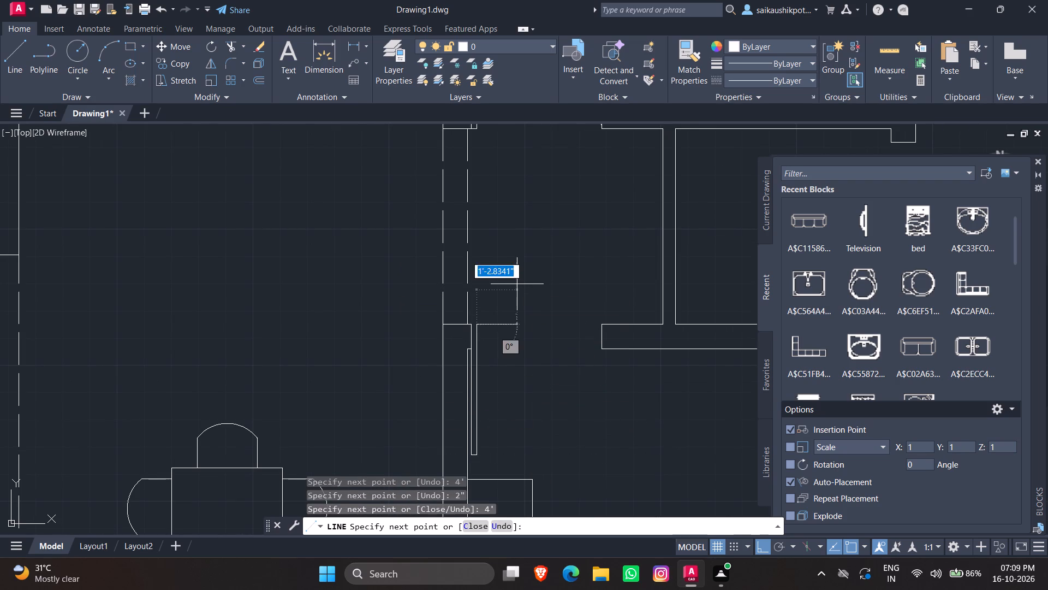
pyautogui.scroll(2, 436, 369)
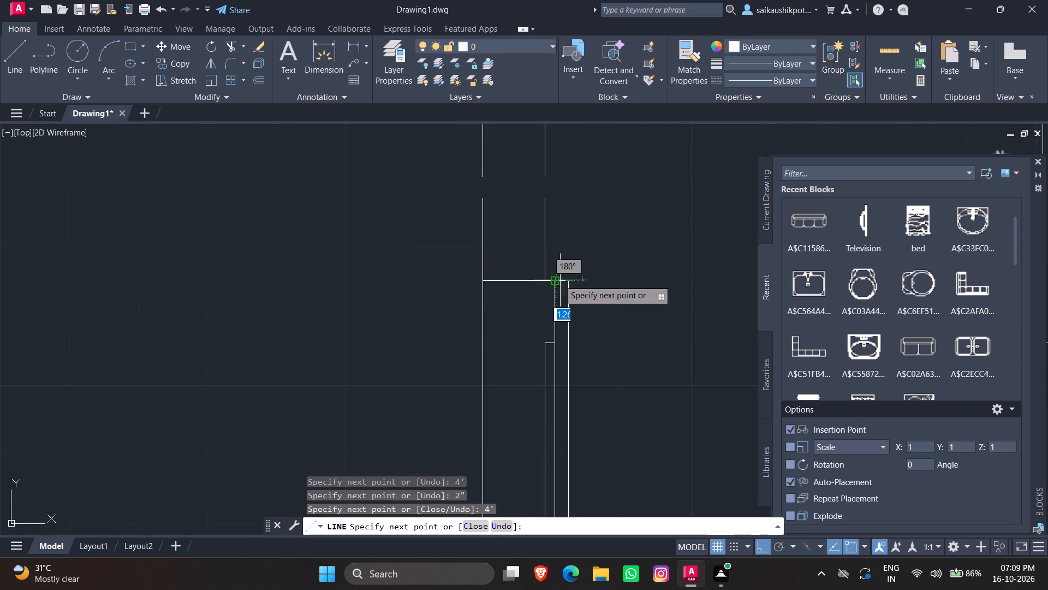
pyautogui.click(552, 279)
pyautogui.press('Escape')
pyautogui.scroll(-3, 434, 292)
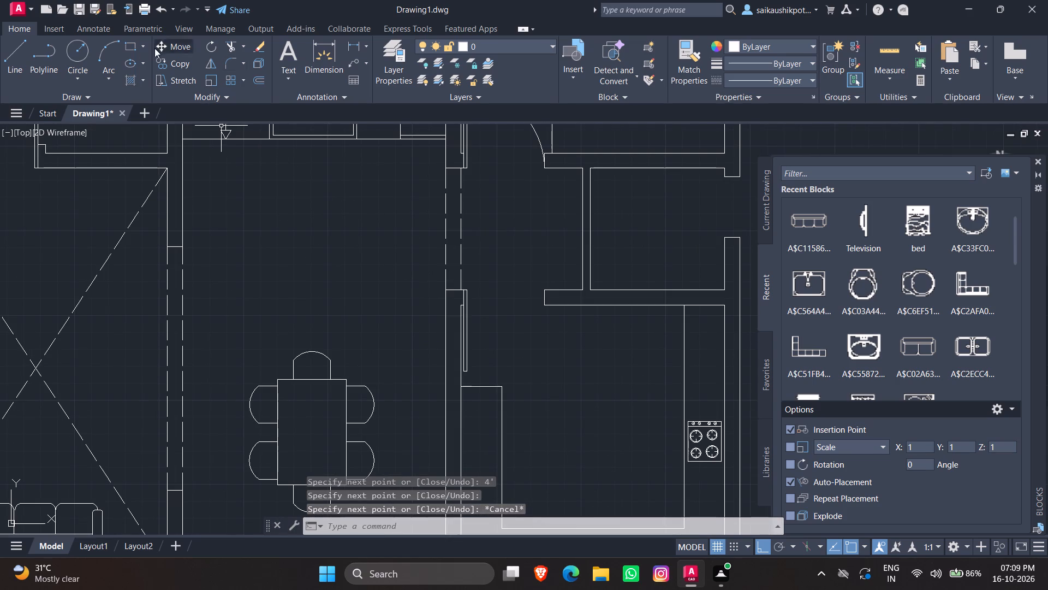
# Draw the kitchen door's swing as a three-point arc from the leaf's free end to the opposite jamb's upper corner, with Ortho off.
pyautogui.click(105, 49)
pyautogui.press('F8')
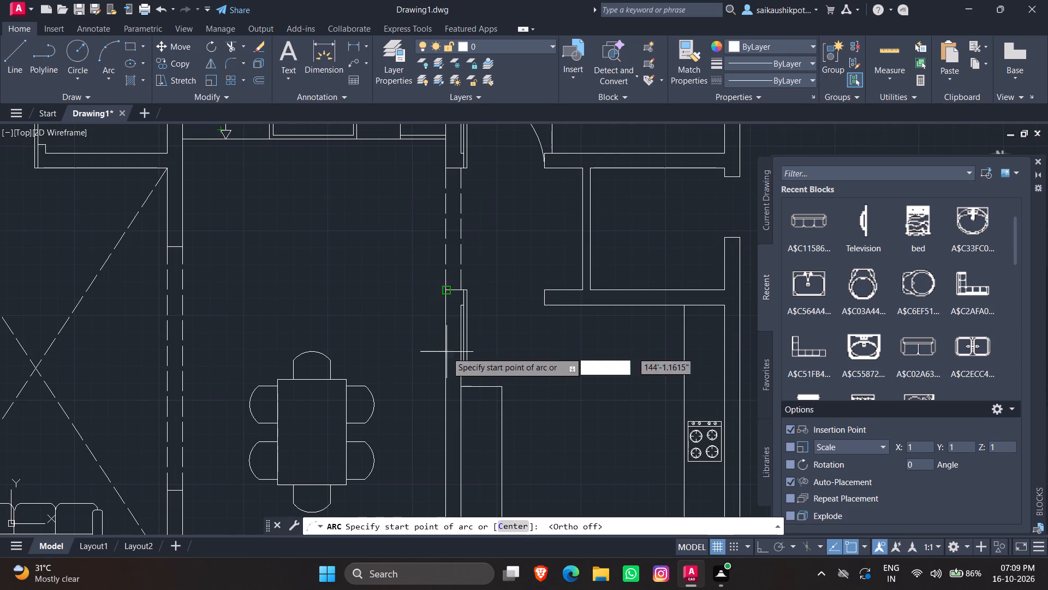
pyautogui.scroll(2, 466, 379)
pyautogui.click(465, 358)
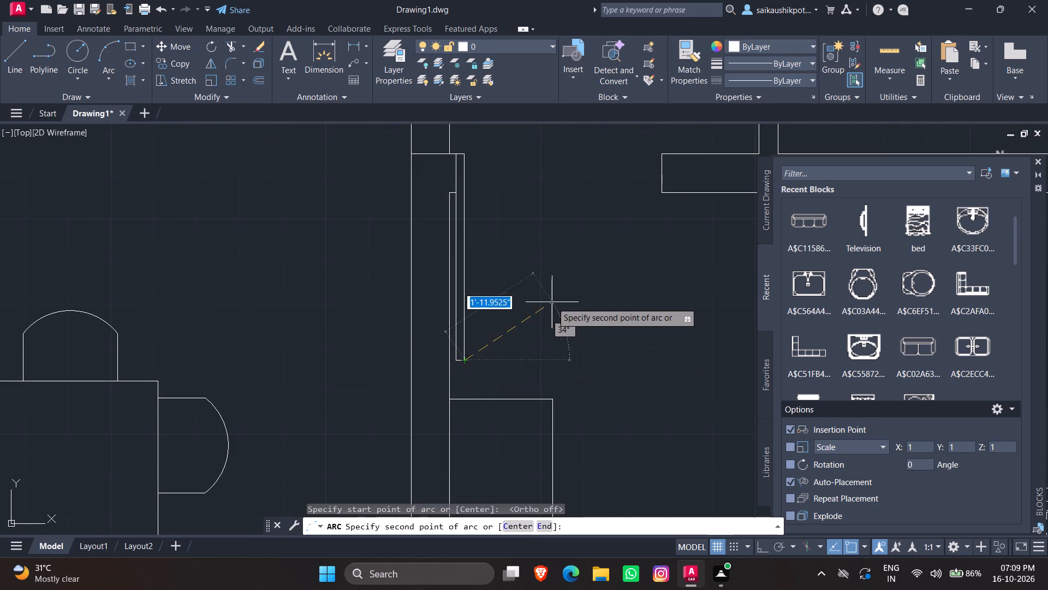
pyautogui.moveTo(621, 287); pyautogui.dragTo(622, 279)
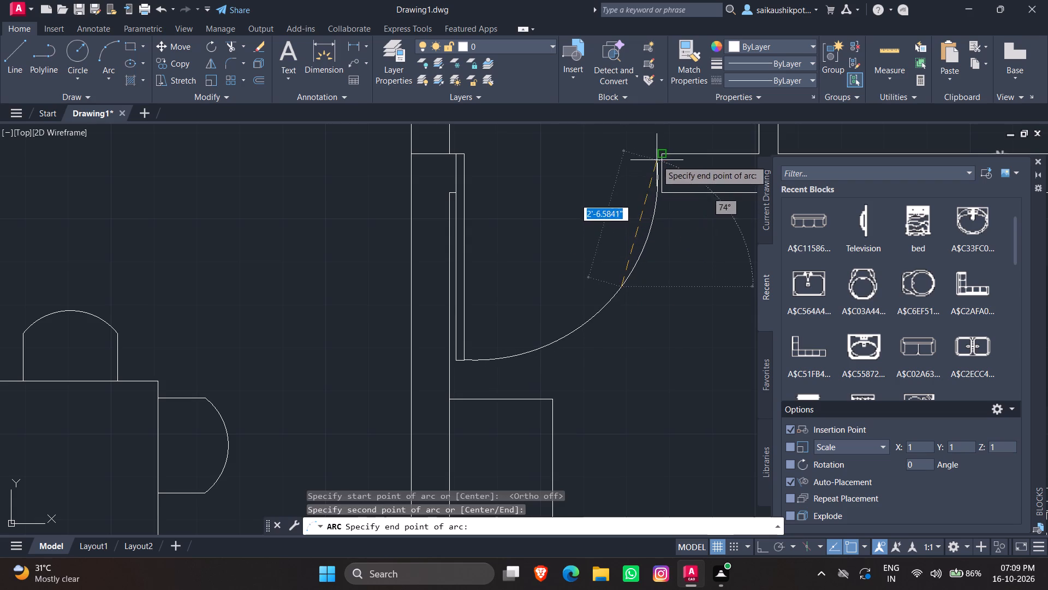
pyautogui.click(659, 155)
pyautogui.press('Escape')
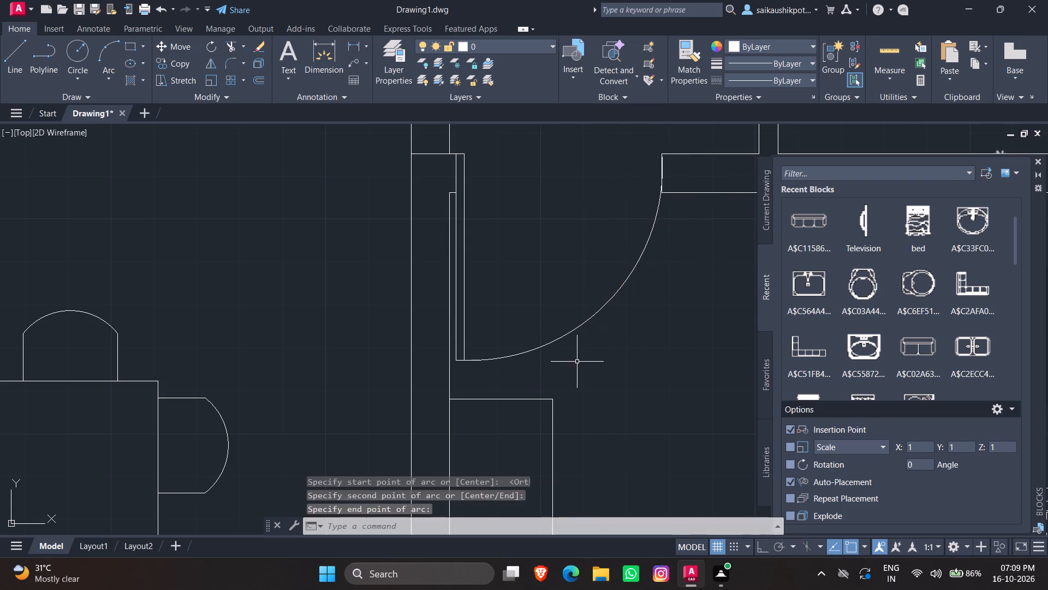
# Draw a short horizontal line across the thickness of the wall left of the sofa room, at the wall's midpoint.
pyautogui.scroll(-1, 555, 275)
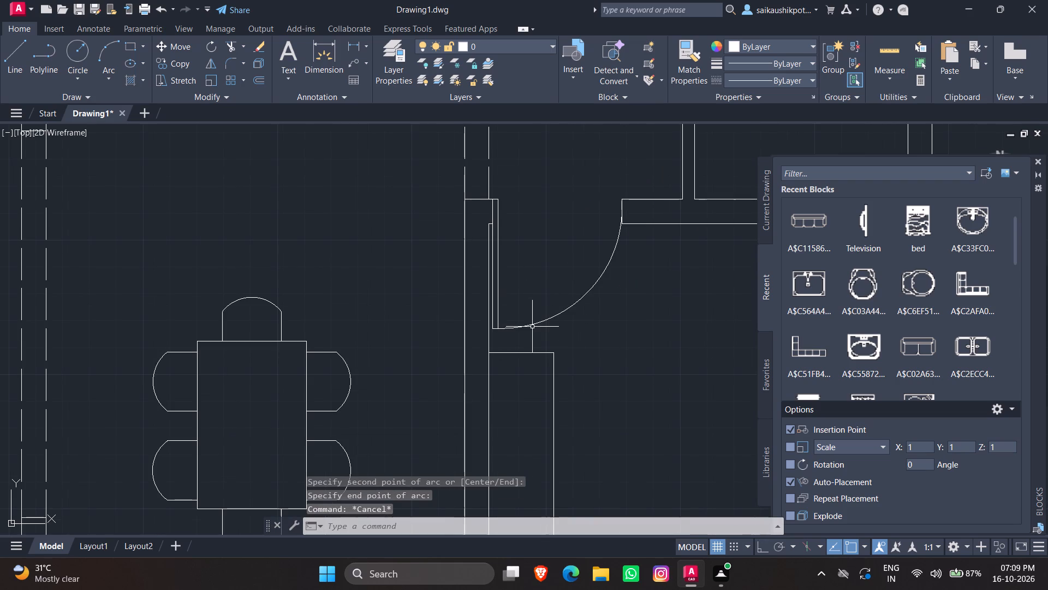
pyautogui.scroll(-2, 498, 318)
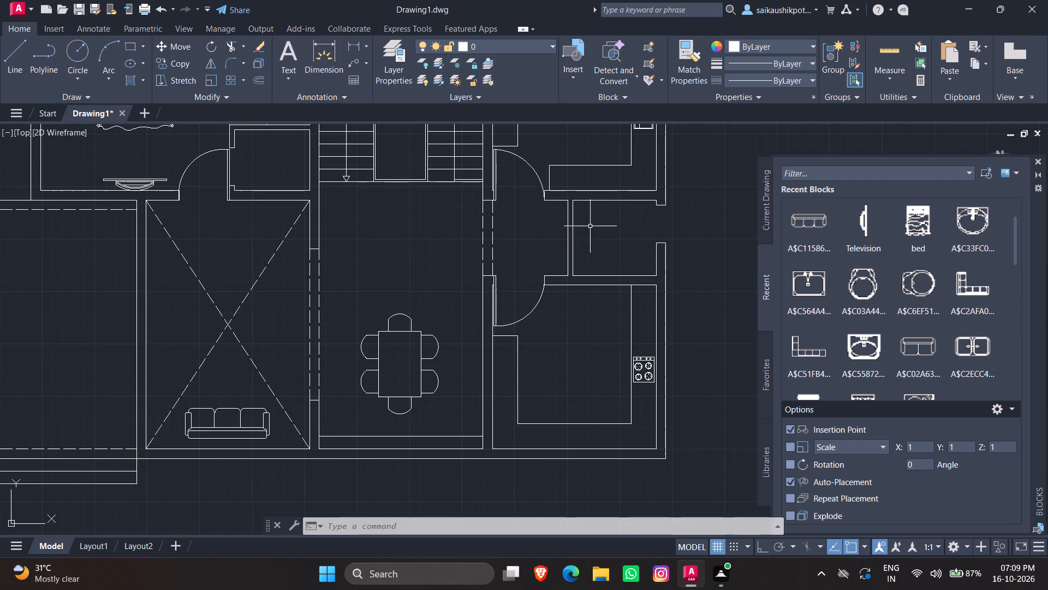
pyautogui.press('Escape')
pyautogui.press('Escape')
pyautogui.press('Escape')
pyautogui.scroll(-2, 581, 335)
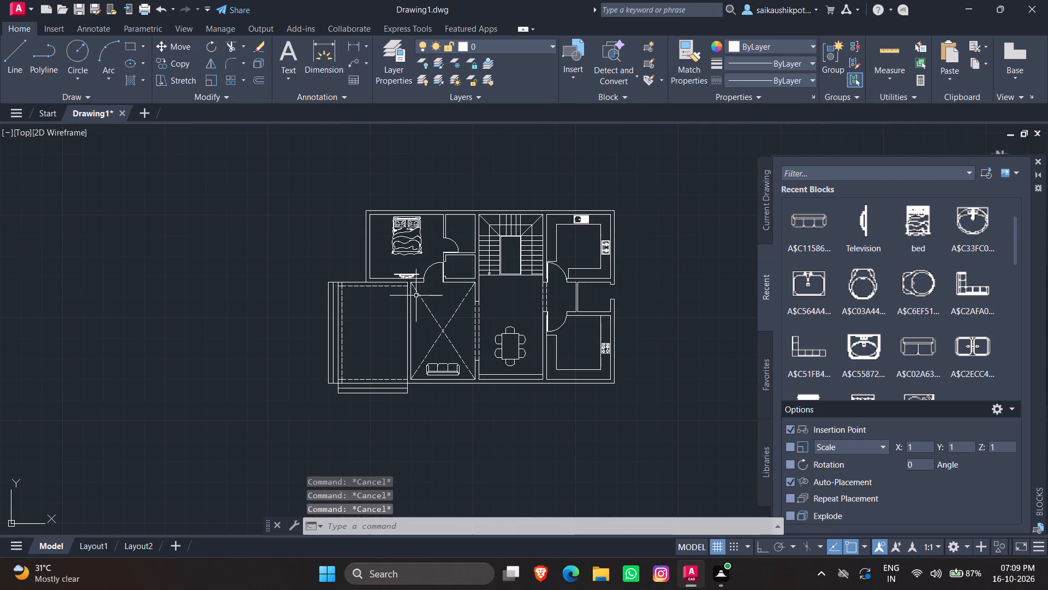
pyautogui.scroll(1, 422, 258)
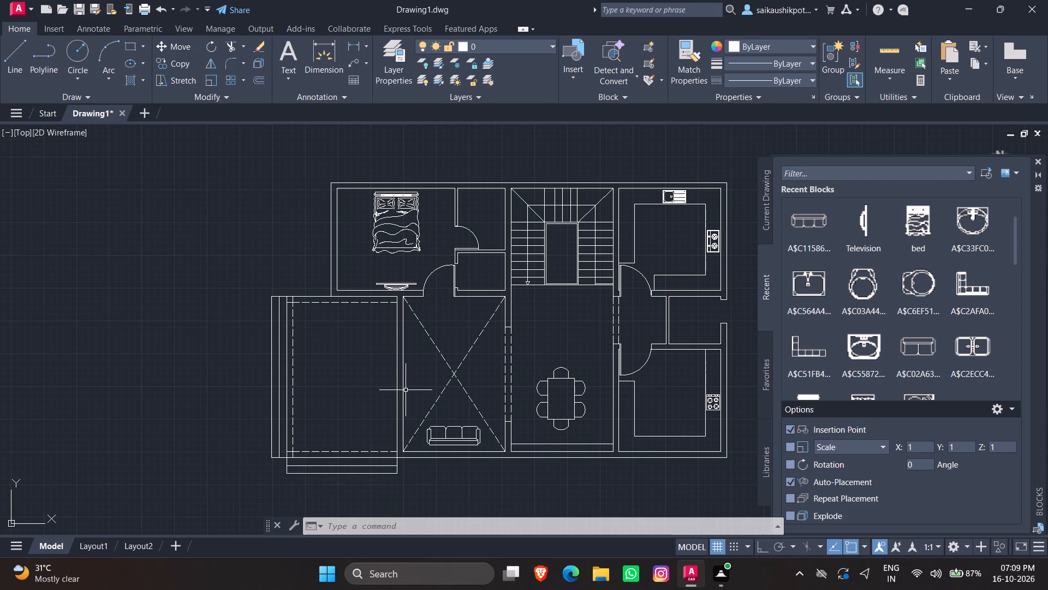
pyautogui.scroll(2, 395, 413)
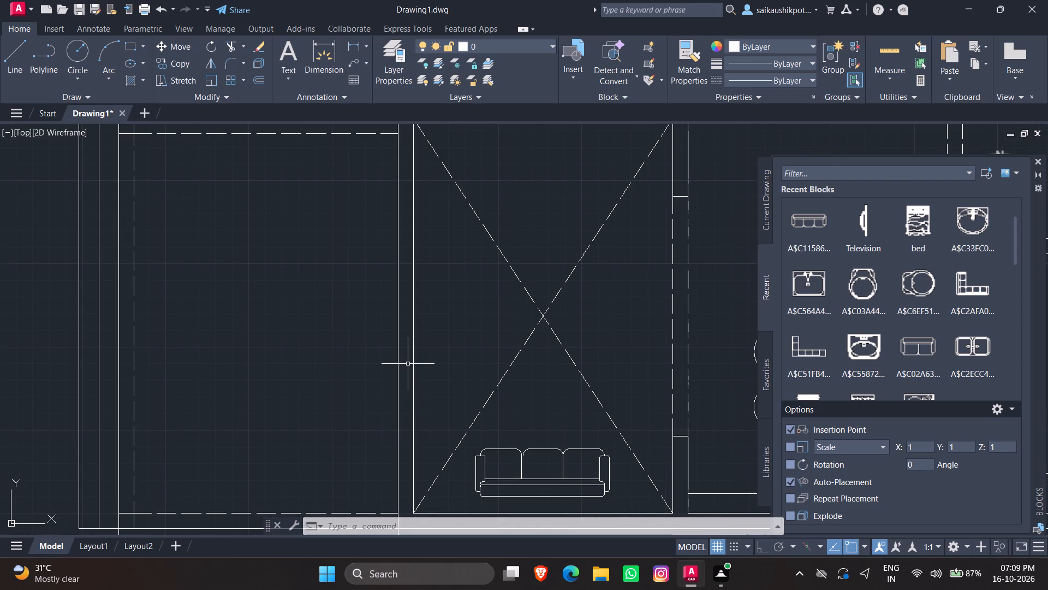
pyautogui.press('l')
pyautogui.press('Return')
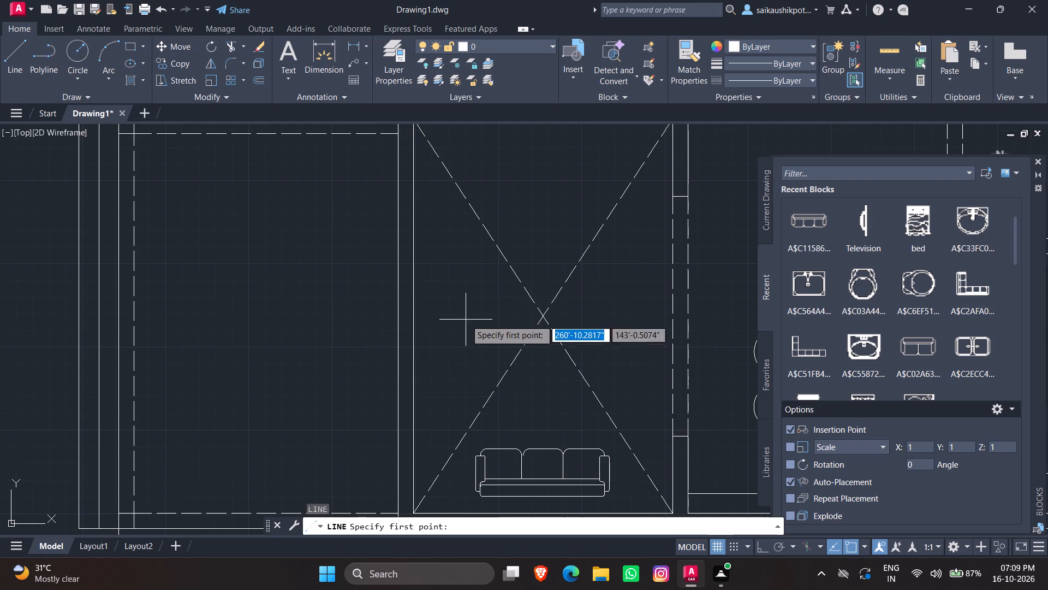
pyautogui.click(409, 317)
pyautogui.click(397, 315)
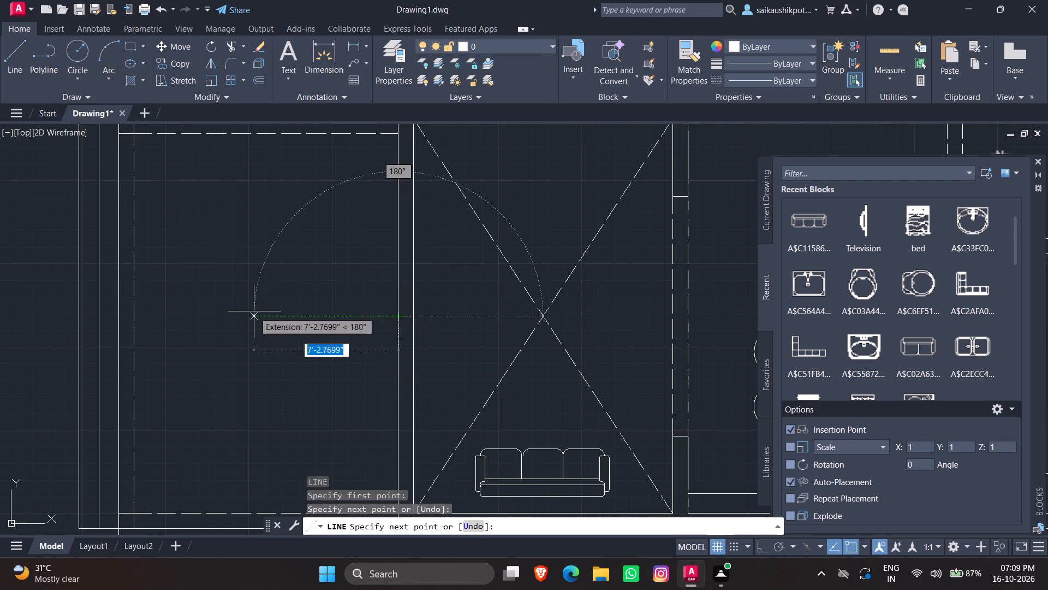
pyautogui.press('Escape')
pyautogui.press('Escape')
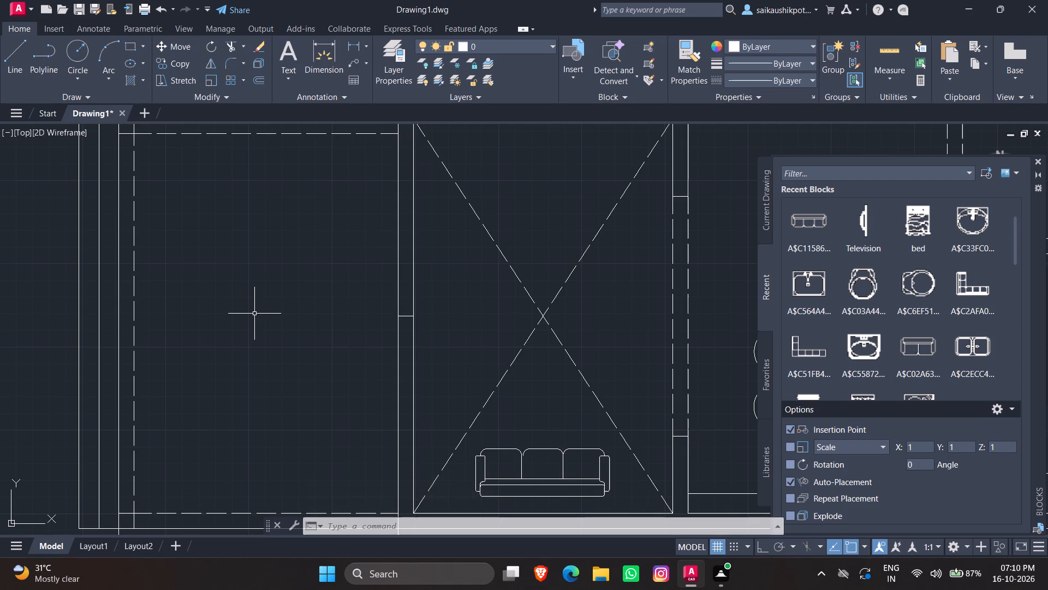
# Measure the wall between the sofa room and the dashed-outline area with quick measure.
pyautogui.scroll(-2, 563, 304)
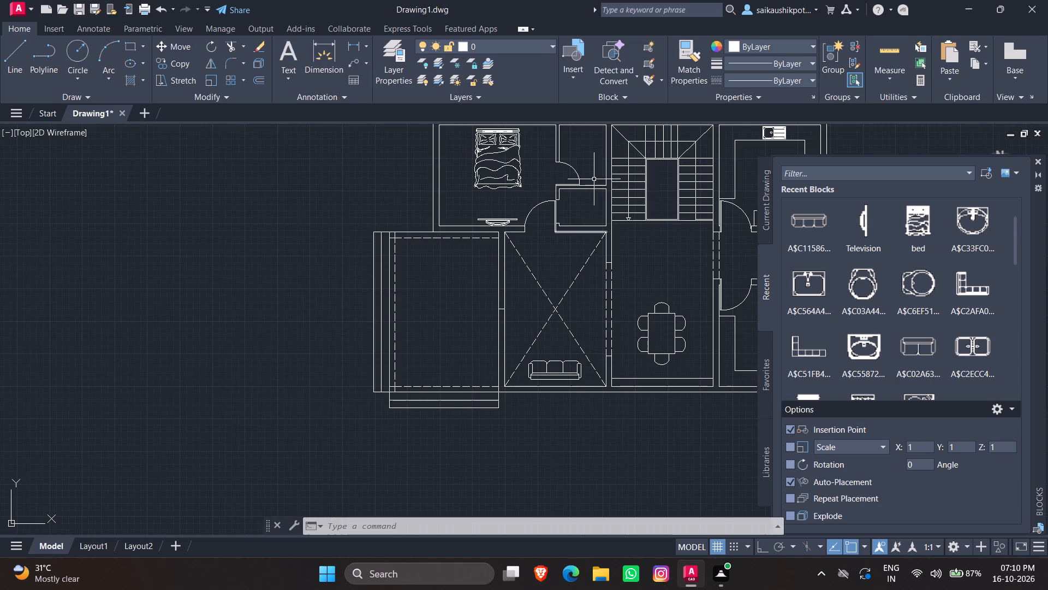
pyautogui.click(896, 47)
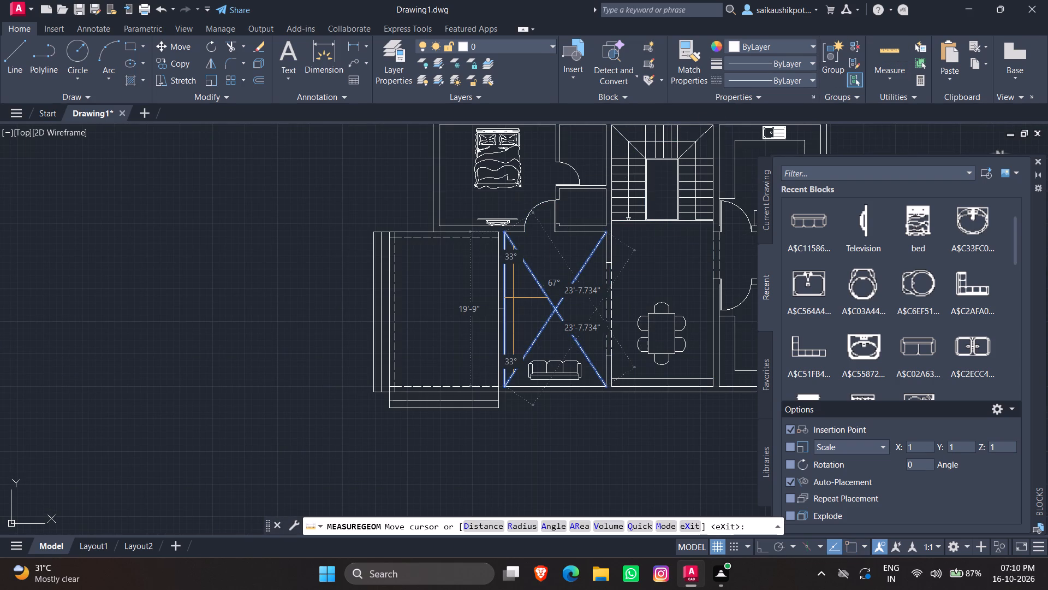
pyautogui.scroll(1, 513, 298)
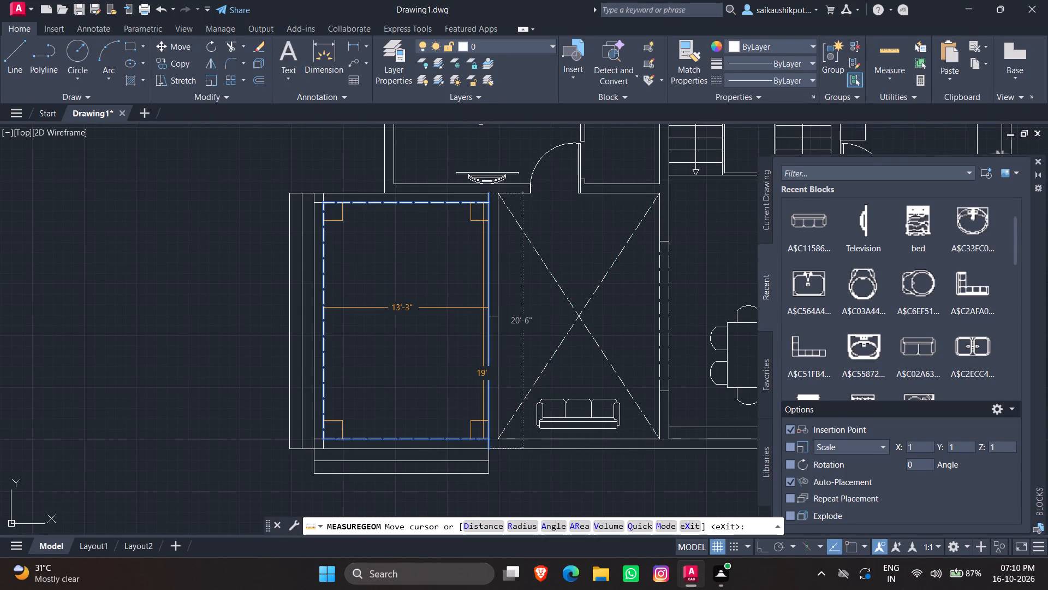
pyautogui.press('Escape')
pyautogui.press('Escape')
pyautogui.press('Escape')
pyautogui.press('Escape')
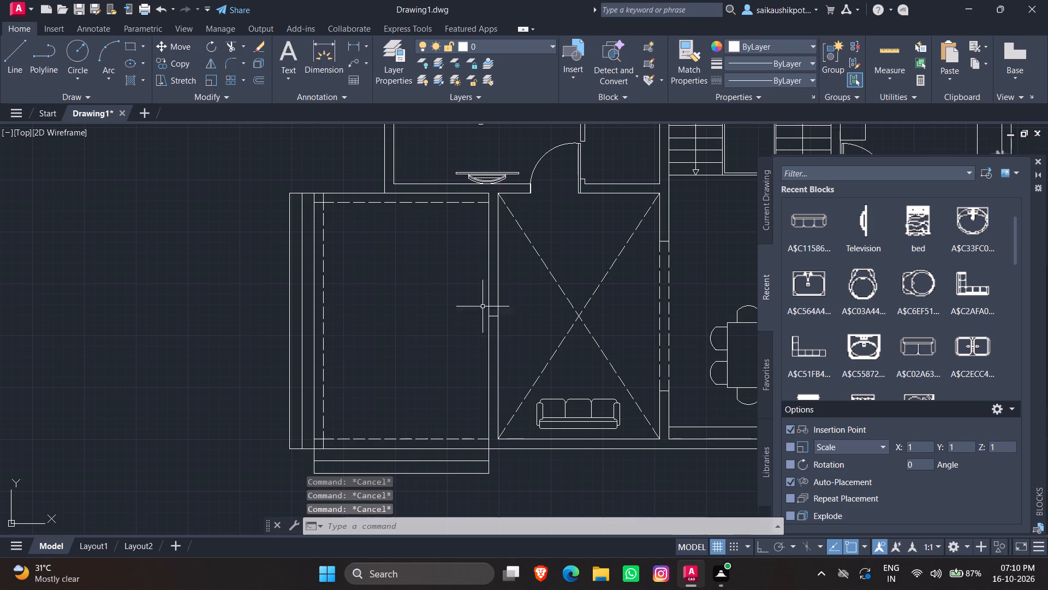
pyautogui.press('Escape')
pyautogui.press('Escape')
pyautogui.press('Escape')
pyautogui.press('Escape')
pyautogui.press('Escape')
pyautogui.press('Escape')
# Offset the short line across the wall 5' upward and 5' downward to mark the window's two ends.
pyautogui.press('o')
pyautogui.press('Return')
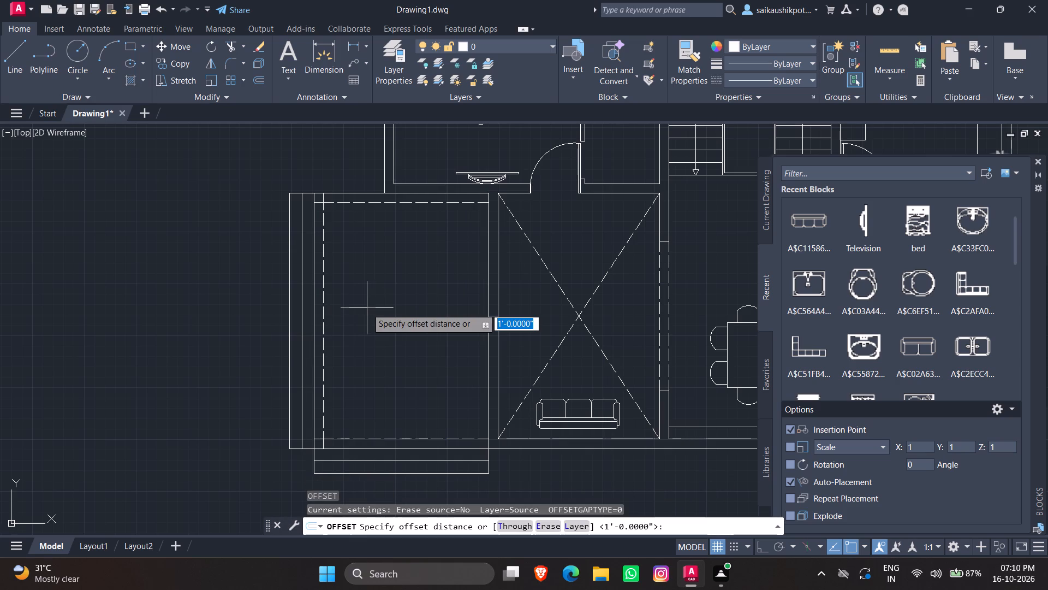
pyautogui.write("5'")
pyautogui.press('Return')
pyautogui.scroll(2, 488, 316)
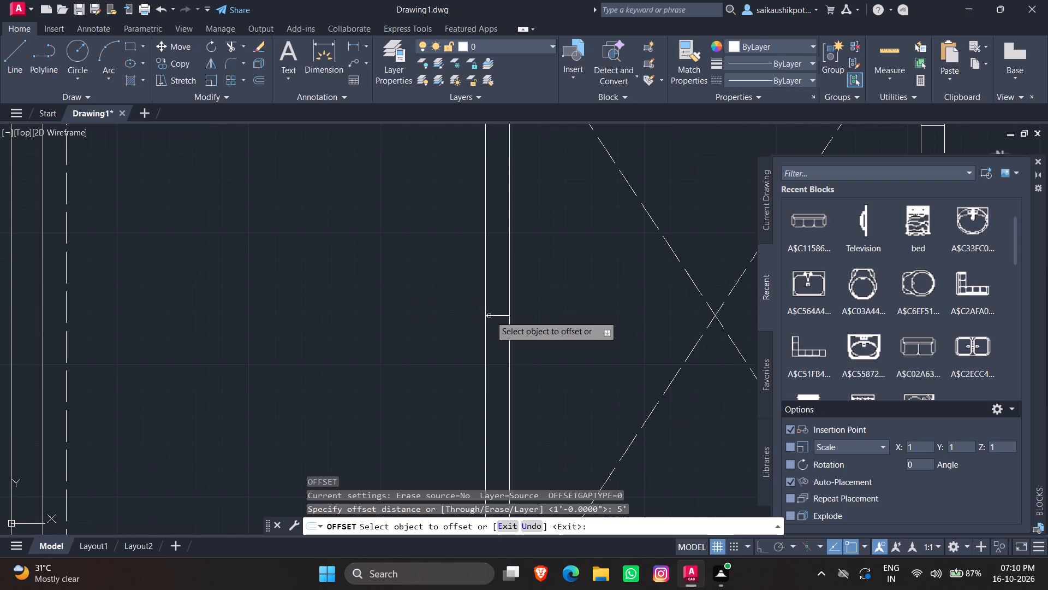
pyautogui.click(492, 316)
pyautogui.scroll(-2, 496, 283)
pyautogui.click(515, 272)
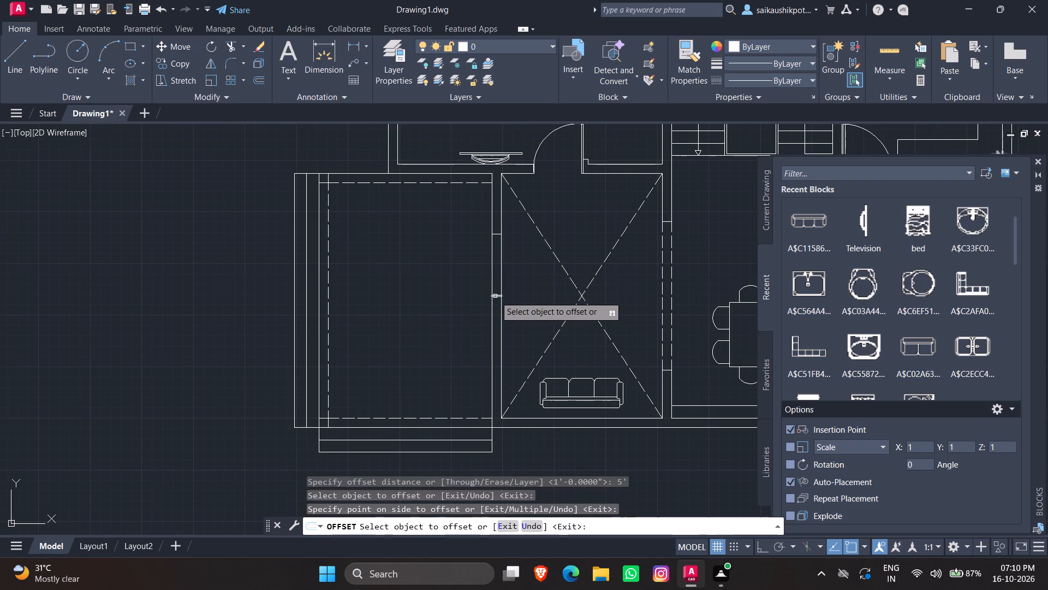
pyautogui.click(495, 296)
pyautogui.click(509, 353)
pyautogui.press('Escape')
pyautogui.press('Escape')
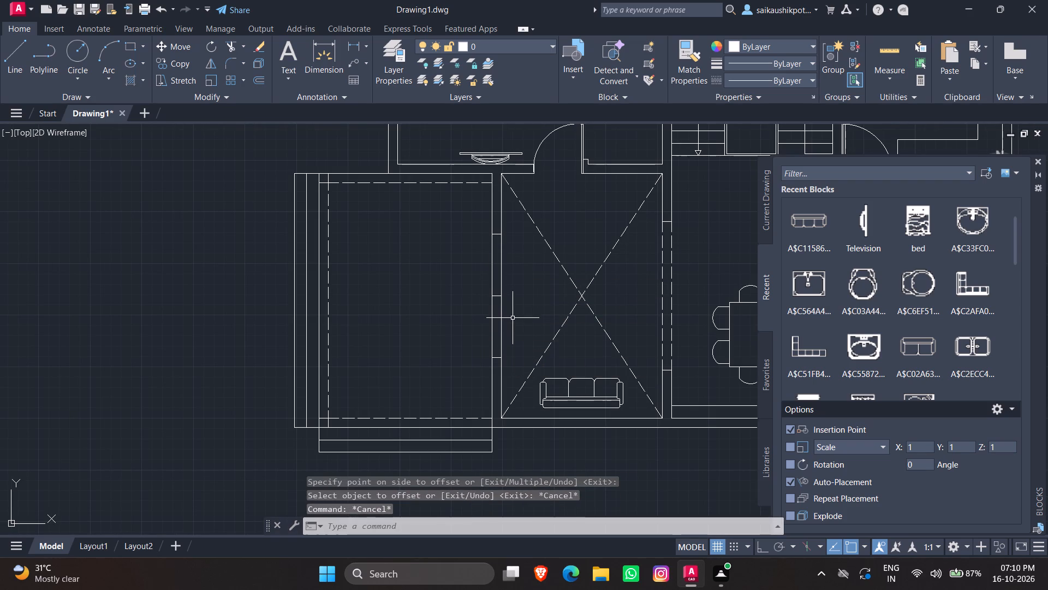
# Erase the middle line across the wall, between the two window end lines.
pyautogui.scroll(1, 440, 306)
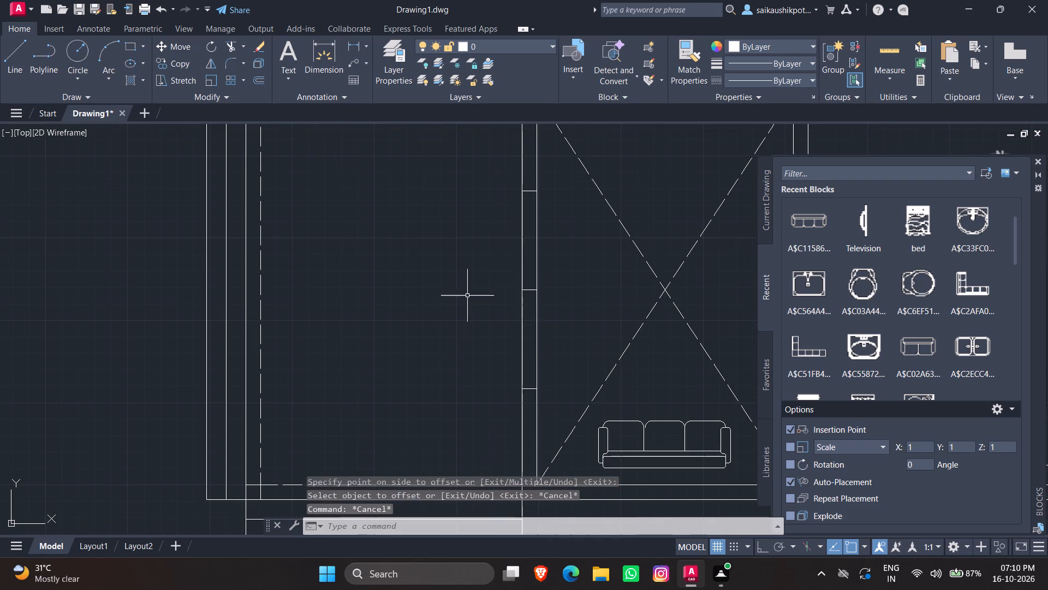
pyautogui.click(531, 288)
pyautogui.press('Delete')
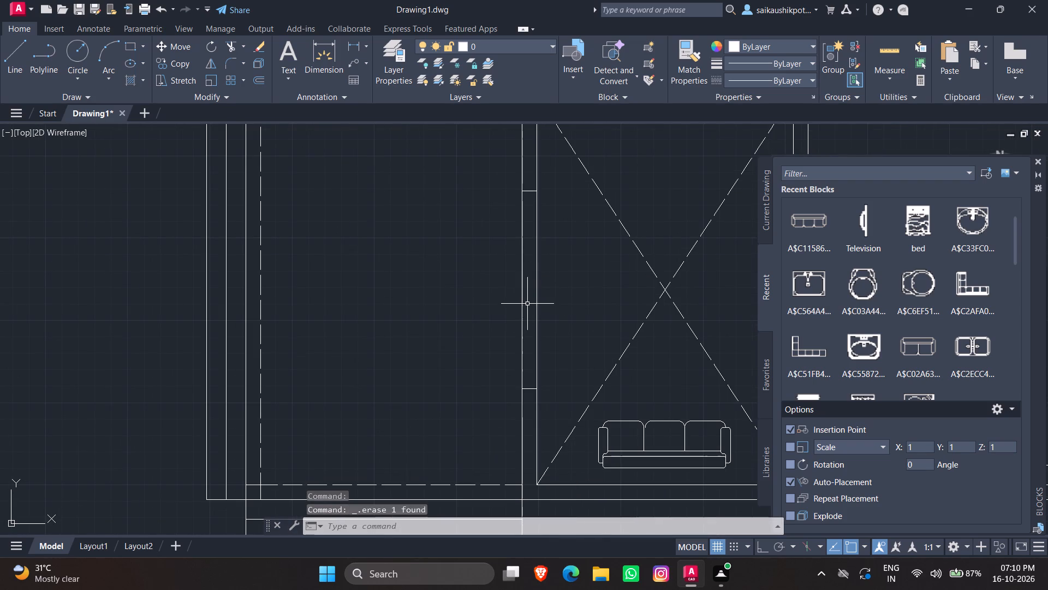
# Draw a vertical window centerline inside the wall, from the midpoint of the lower end line to the midpoint of the upper one.
pyautogui.press('l')
pyautogui.press('Return')
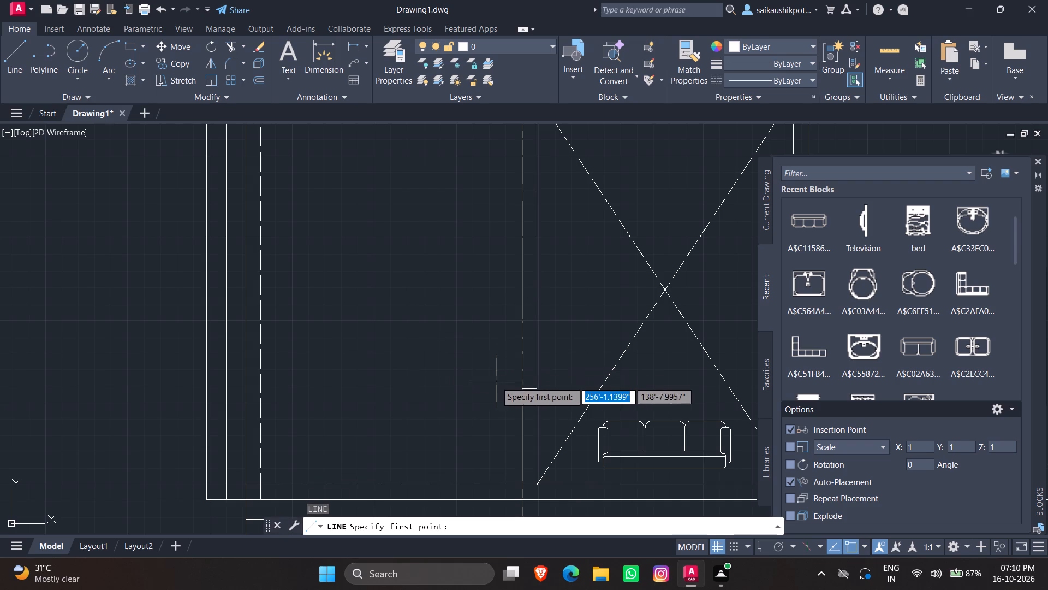
pyautogui.click(529, 390)
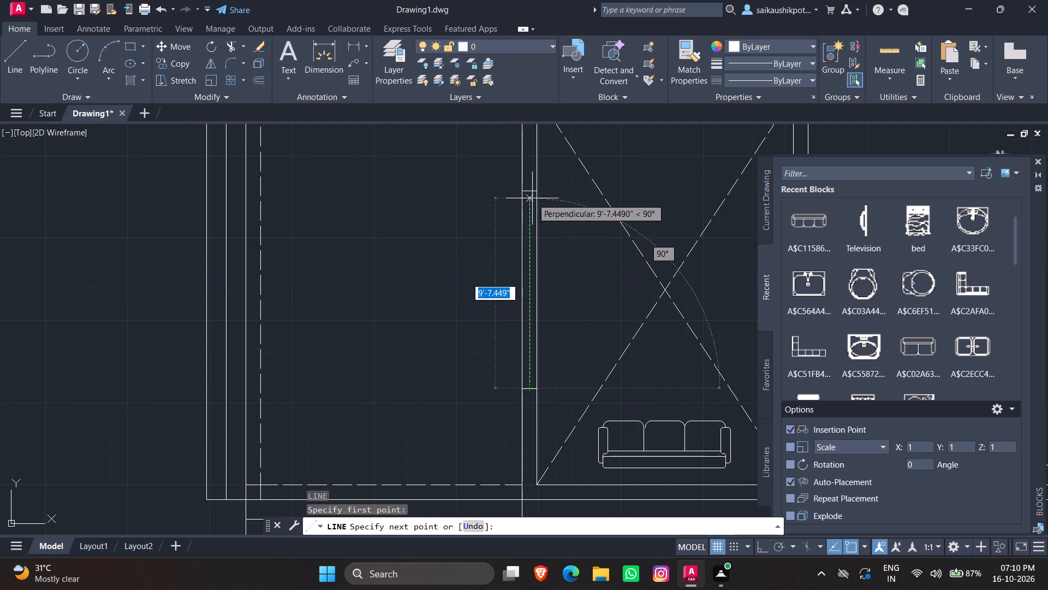
pyautogui.click(529, 194)
pyautogui.press('Escape')
pyautogui.press('Escape')
pyautogui.press('Escape')
pyautogui.press('Escape')
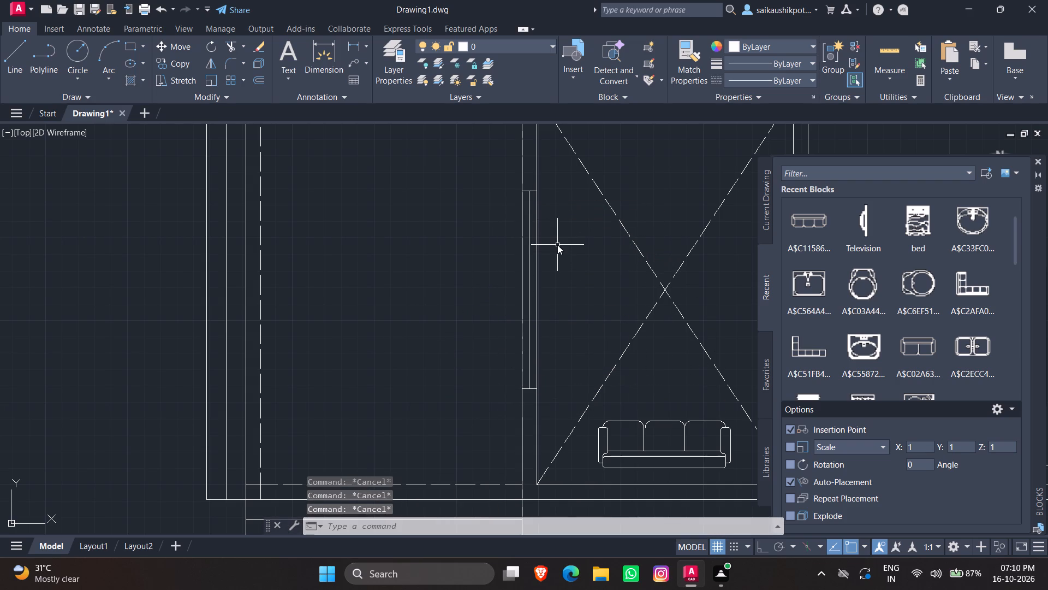
# Offset the window's vertical centerline 0.5" to both sides to form the glass pane lines.
pyautogui.press('o')
pyautogui.press('Return')
pyautogui.write('0.5"')
pyautogui.press('Return')
pyautogui.scroll(1, 397, 227)
pyautogui.scroll(-1, 595, 277)
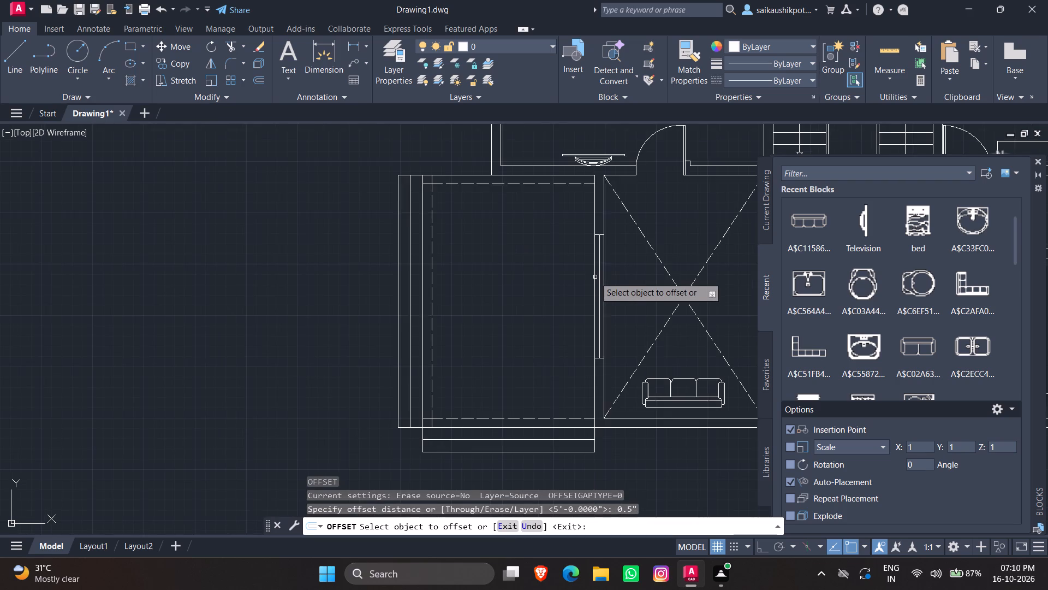
pyautogui.scroll(-1, 595, 277)
pyautogui.scroll(1, 616, 298)
pyautogui.click(589, 291)
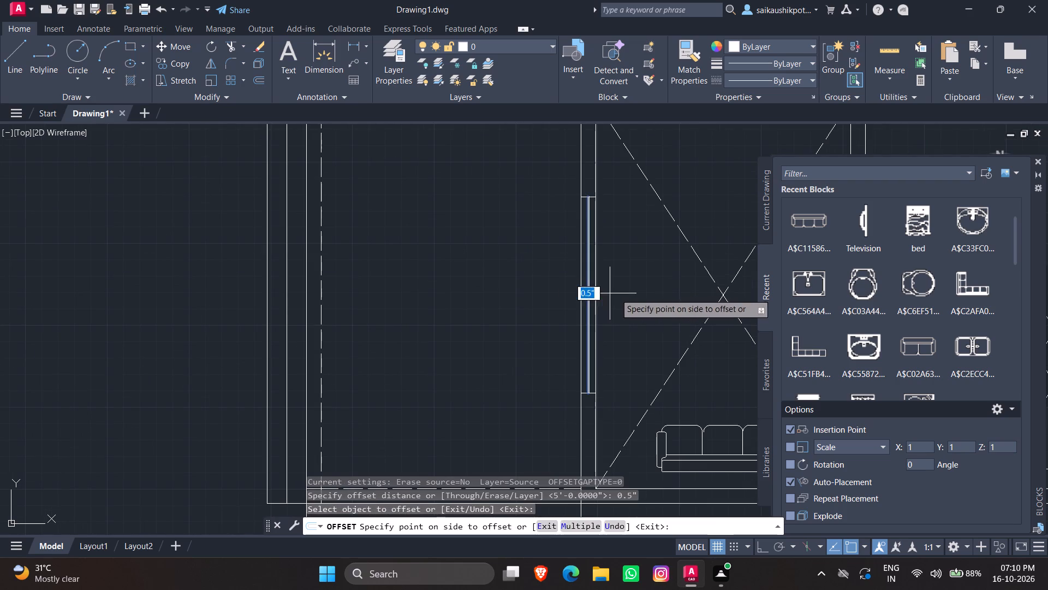
pyautogui.click(630, 293)
pyautogui.scroll(4, 578, 325)
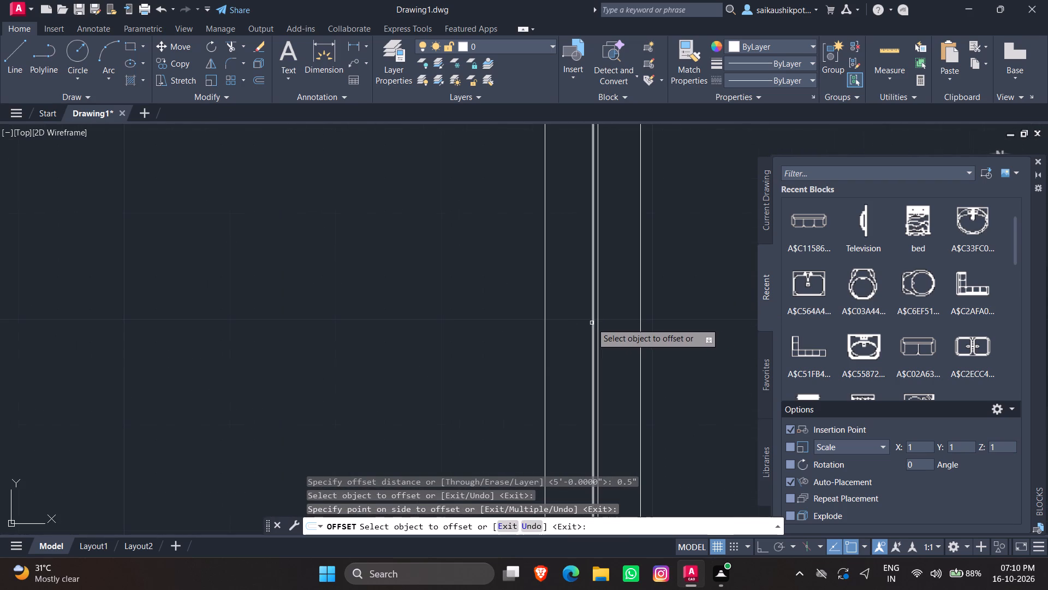
pyautogui.click(592, 323)
pyautogui.click(518, 343)
pyautogui.press('Escape')
# Erase the original centerline between the window's two pane lines.
pyautogui.scroll(1, 589, 332)
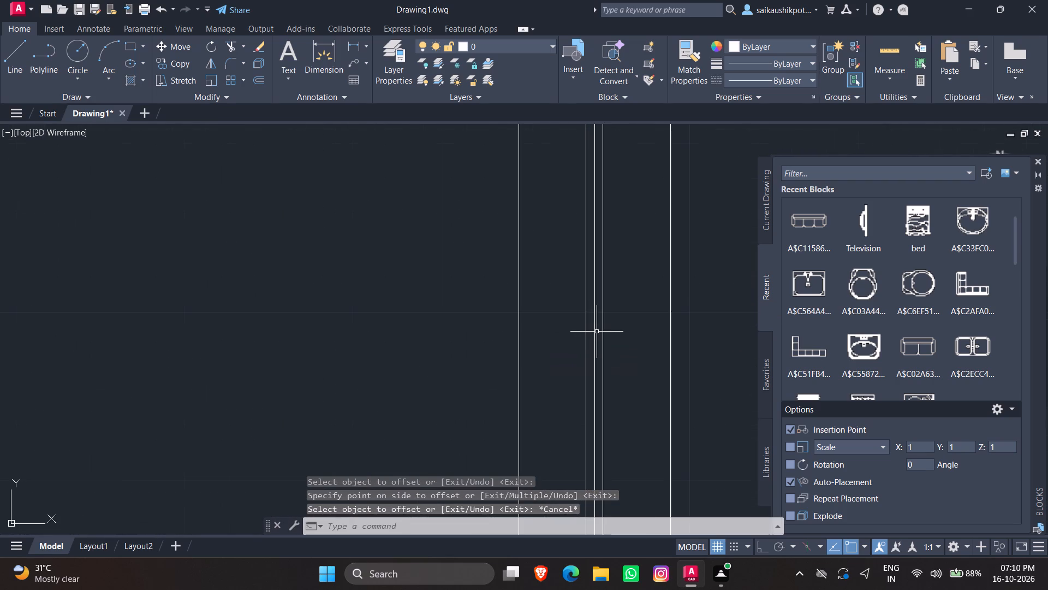
pyautogui.click(596, 332)
pyautogui.press('Delete')
pyautogui.scroll(-2, 558, 293)
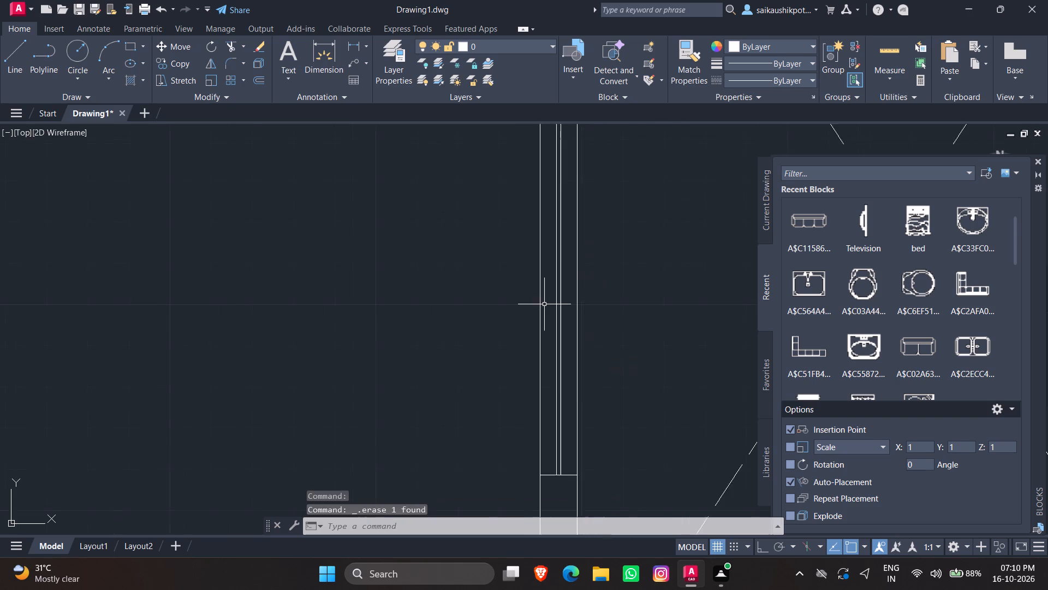
pyautogui.scroll(-4, 544, 304)
pyautogui.press('Escape')
pyautogui.press('Escape')
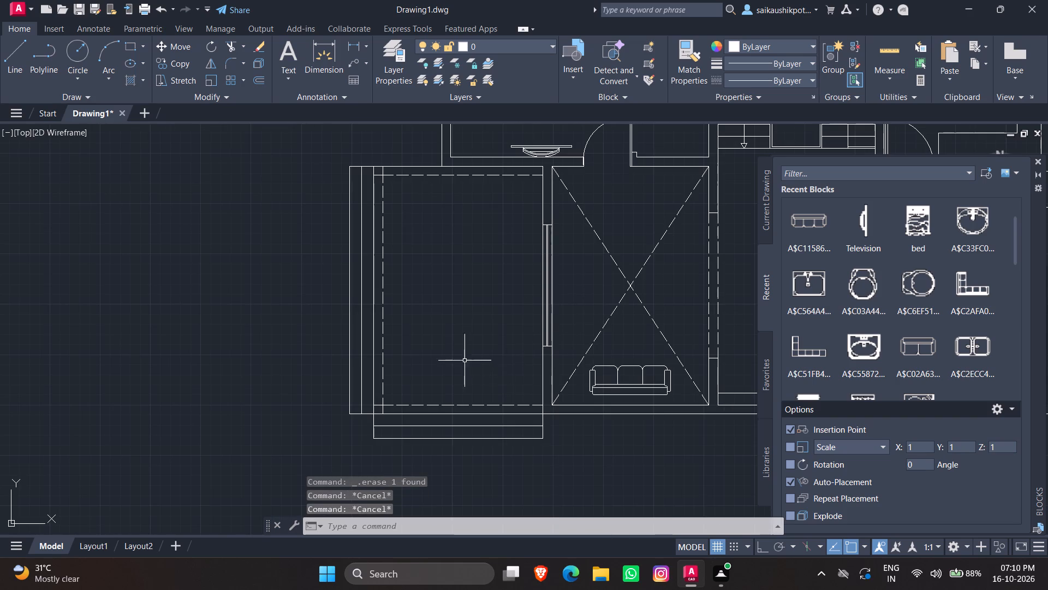
# Draw a short vertical line across the thickness of the wall below the sofa, at the midpoint of the room's bottom edge.
pyautogui.scroll(-1, 430, 382)
pyautogui.scroll(3, 626, 382)
pyautogui.scroll(1, 491, 373)
pyautogui.press('l')
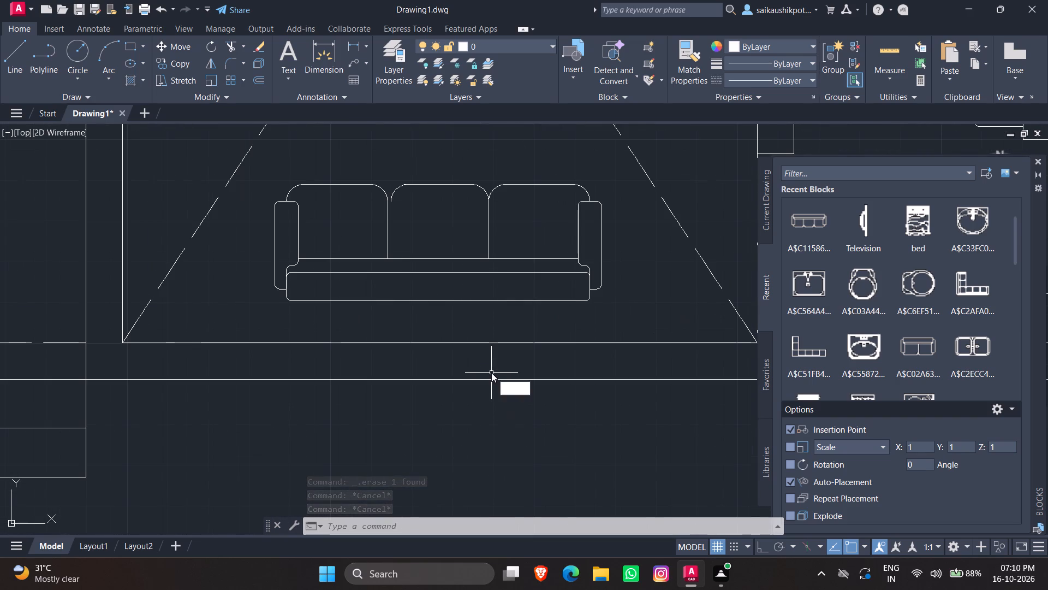
pyautogui.press('Return')
pyautogui.click(439, 339)
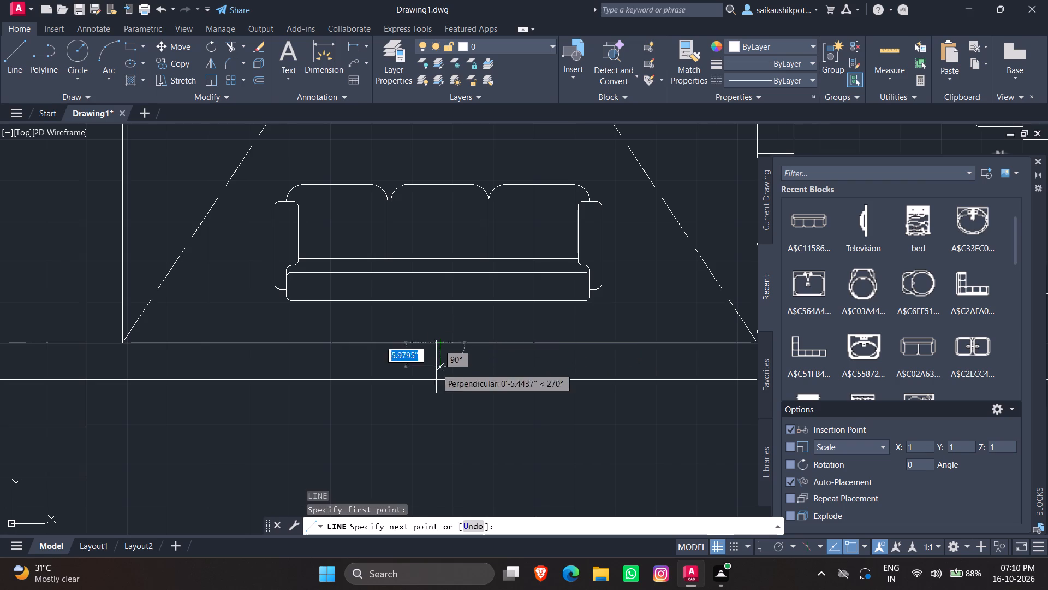
pyautogui.click(442, 379)
pyautogui.press('Escape')
pyautogui.press('Escape')
pyautogui.press('Escape')
pyautogui.press('Escape')
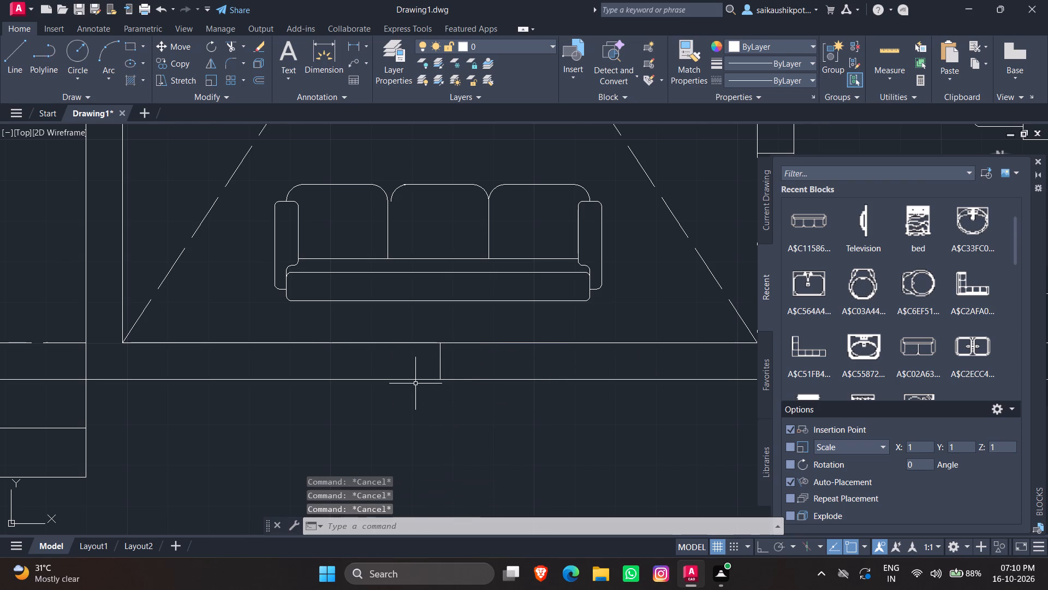
# Offset the short vertical line in the wall below the sofa by 3' to both sides to form the window's end lines.
pyautogui.press('Escape')
pyautogui.press('o')
pyautogui.press('Return')
pyautogui.write("3'")
pyautogui.press('Return')
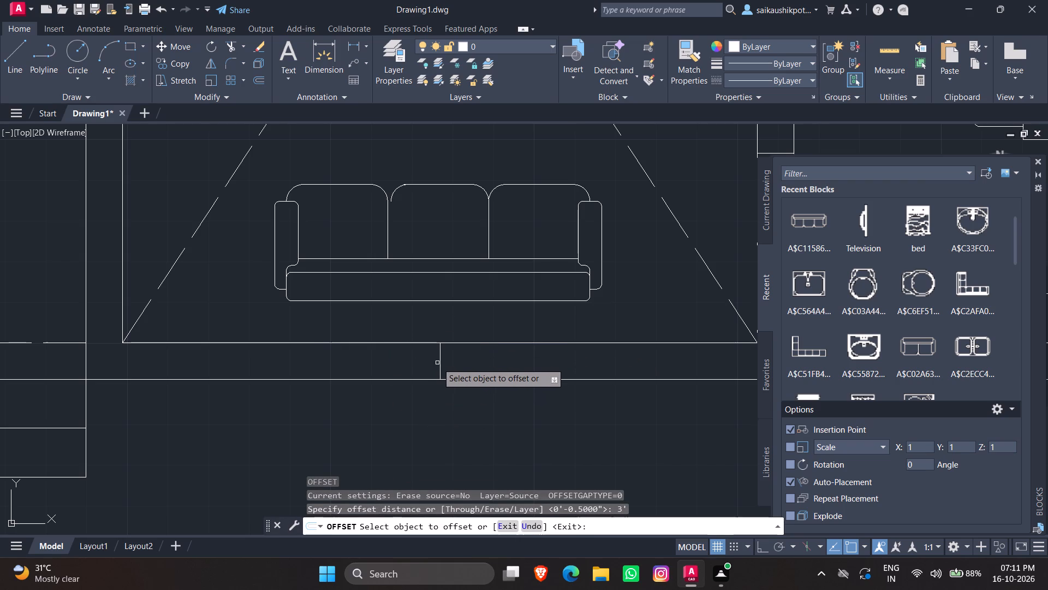
pyautogui.click(440, 365)
pyautogui.click(358, 406)
pyautogui.click(441, 364)
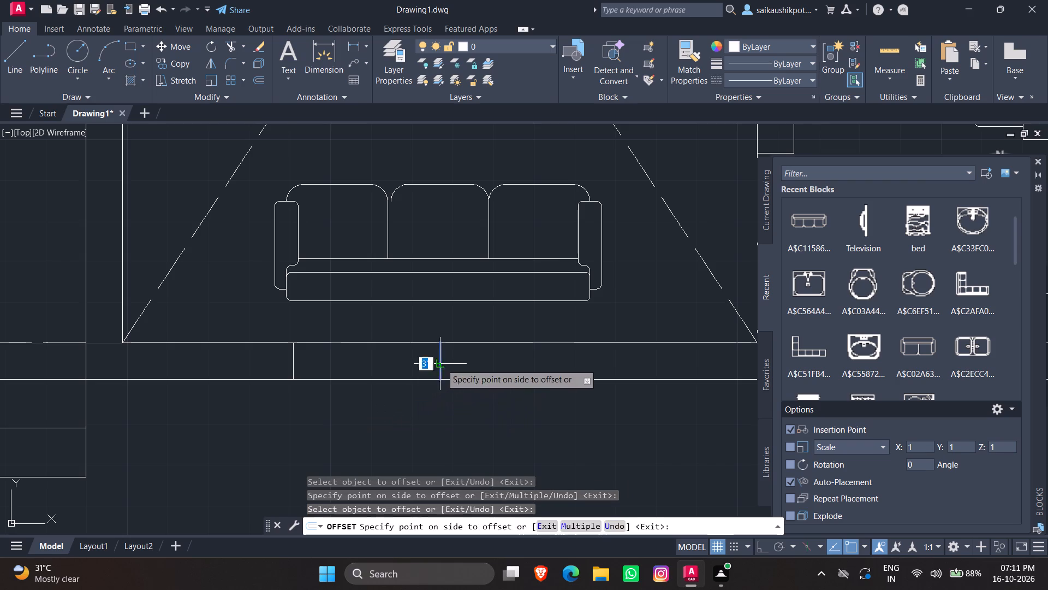
pyautogui.moveTo(561, 386); pyautogui.dragTo(558, 392)
pyautogui.press('Escape')
# Erase the original middle line between the two window end lines below the sofa.
pyautogui.moveTo(457, 364); pyautogui.dragTo(434, 367)
pyautogui.click(411, 368)
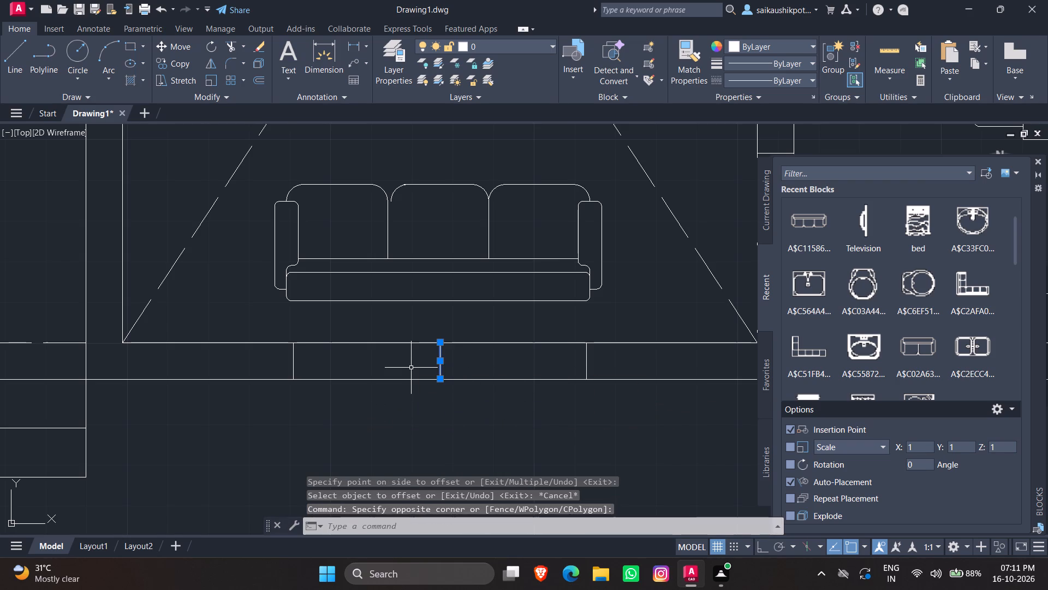
pyautogui.press('Delete')
pyautogui.press('Escape')
pyautogui.press('Escape')
pyautogui.press('Escape')
pyautogui.press('Escape')
# Draw a horizontal centerline between the midpoints of the two window end lines below the sofa.
pyautogui.press('l')
pyautogui.press('Return')
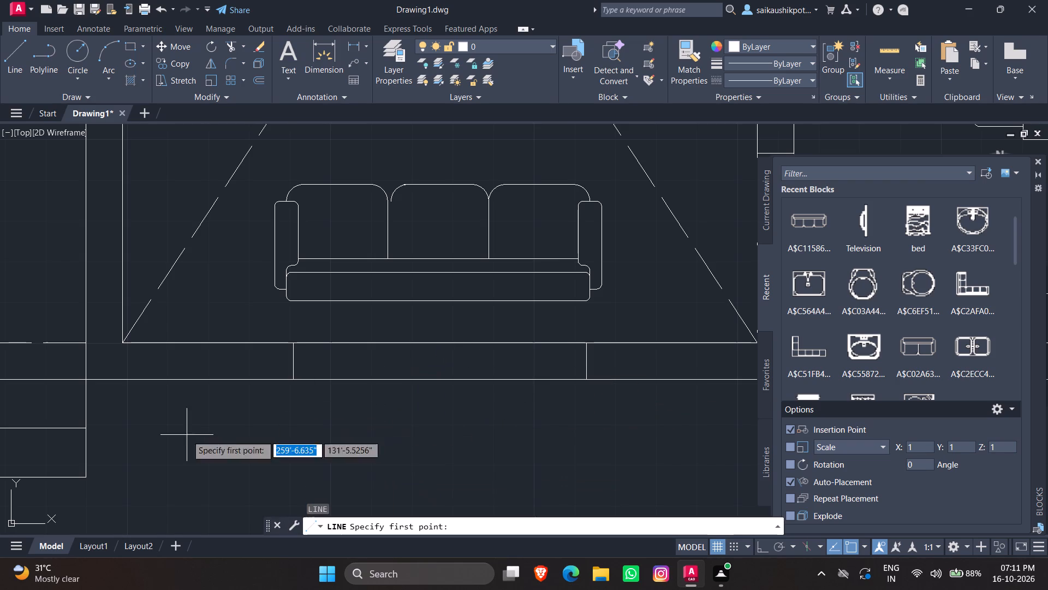
pyautogui.click(297, 362)
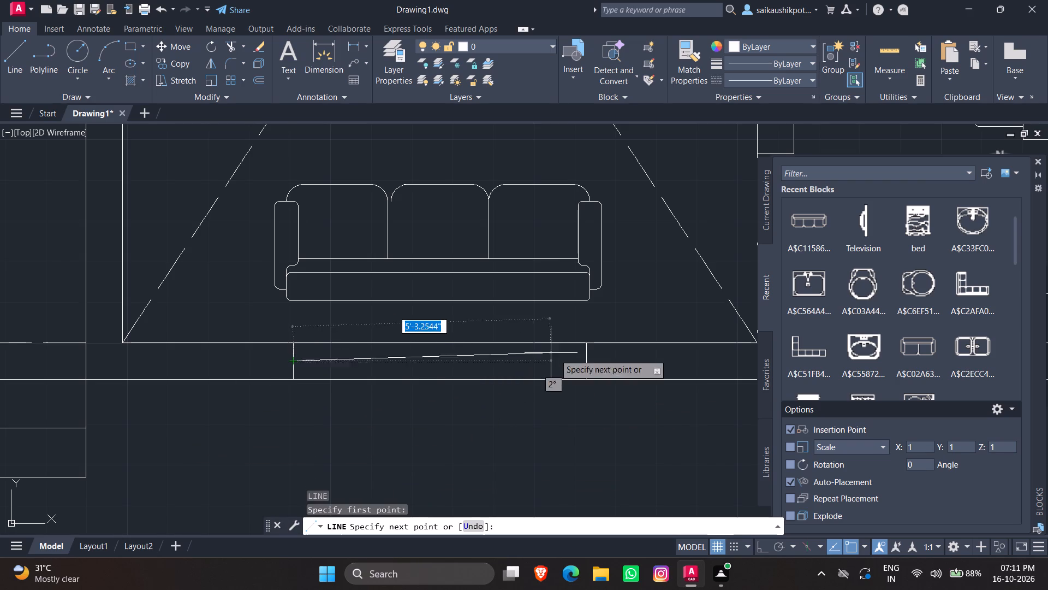
pyautogui.click(582, 363)
pyautogui.press('Escape')
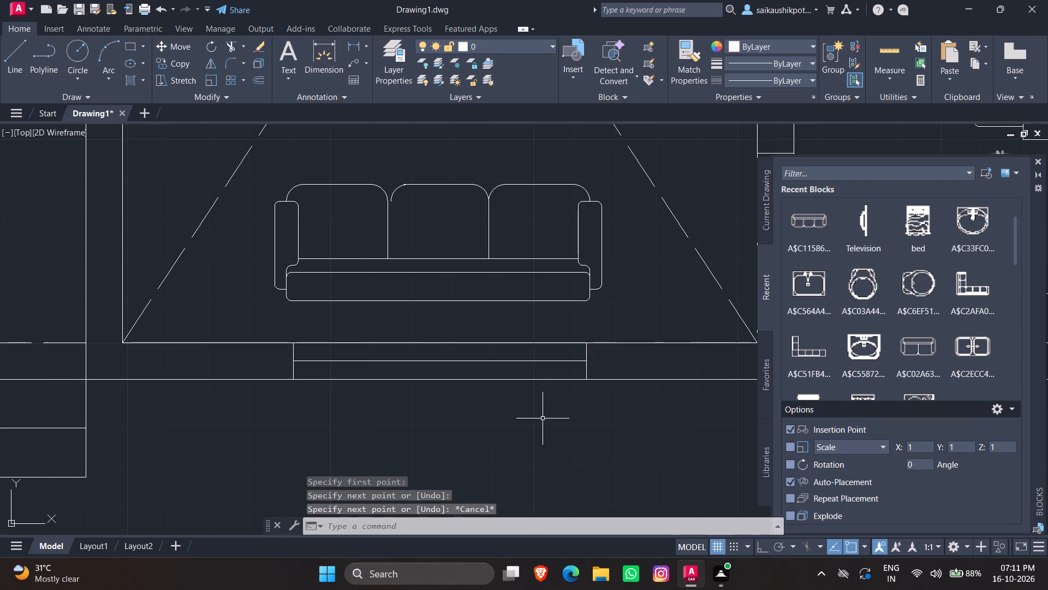
pyautogui.press('Escape')
pyautogui.press('Escape')
# Offset the horizontal window centerline below the sofa by 0.5" to both sides to form the glass pane lines.
pyautogui.press('o')
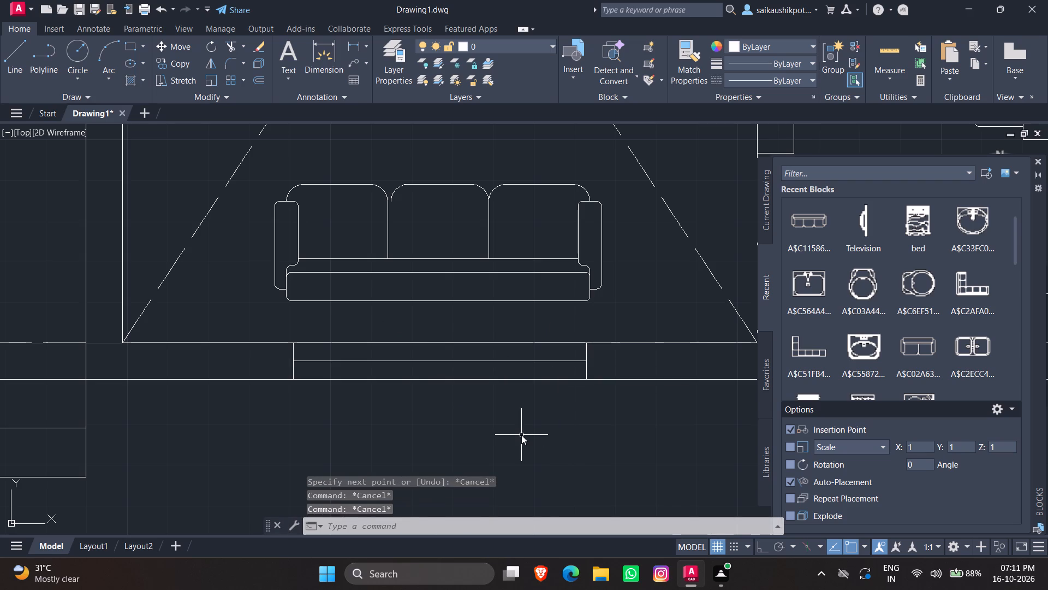
pyautogui.press('Return')
pyautogui.write('0.5"')
pyautogui.press('Return')
pyautogui.scroll(1, 449, 360)
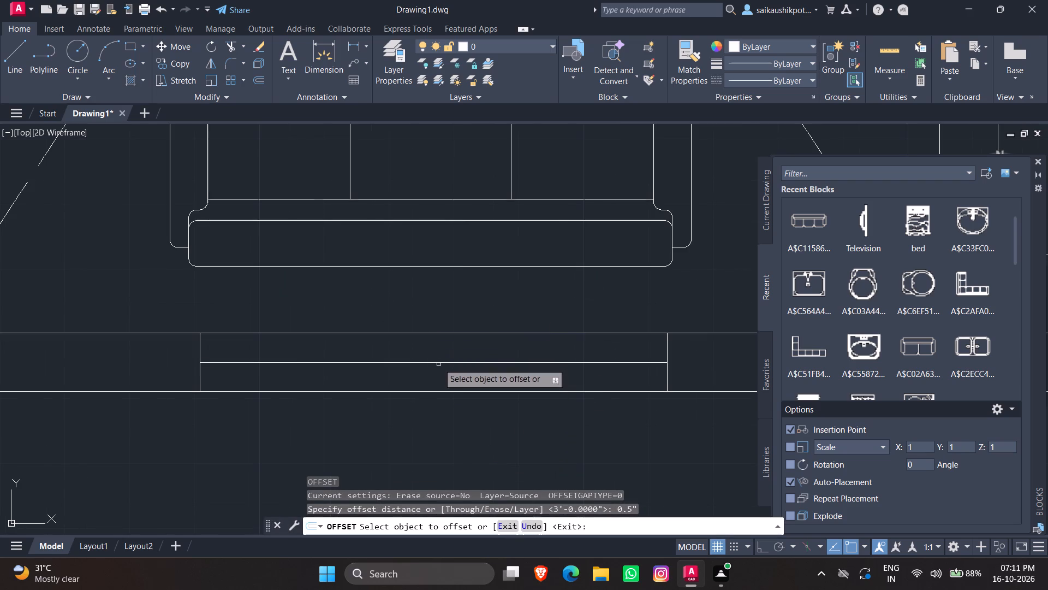
pyautogui.click(438, 361)
pyautogui.click(449, 329)
pyautogui.scroll(2, 431, 373)
pyautogui.click(427, 346)
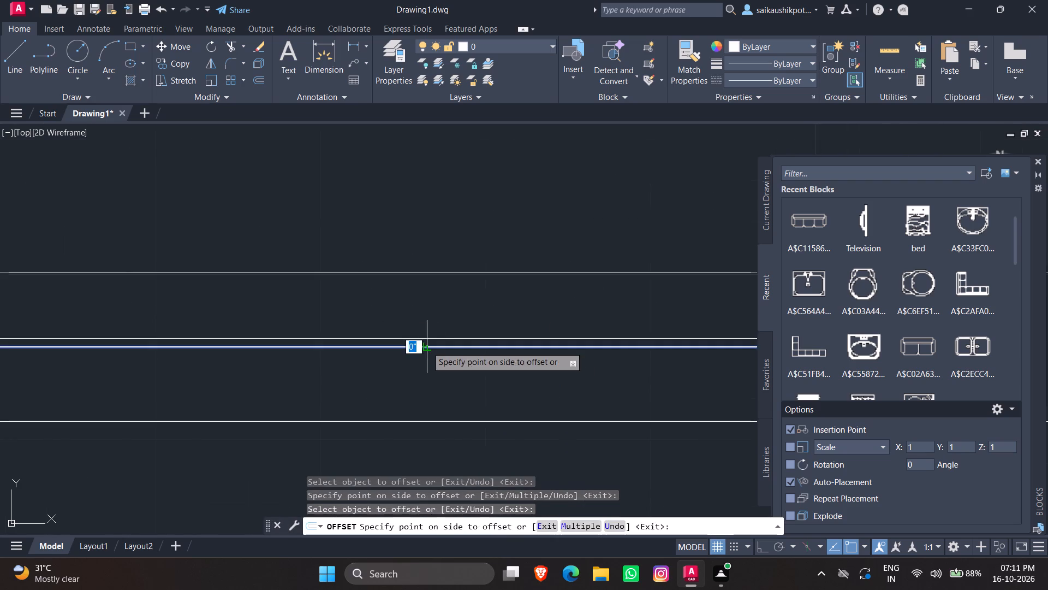
pyautogui.click(428, 388)
pyautogui.scroll(-2, 426, 370)
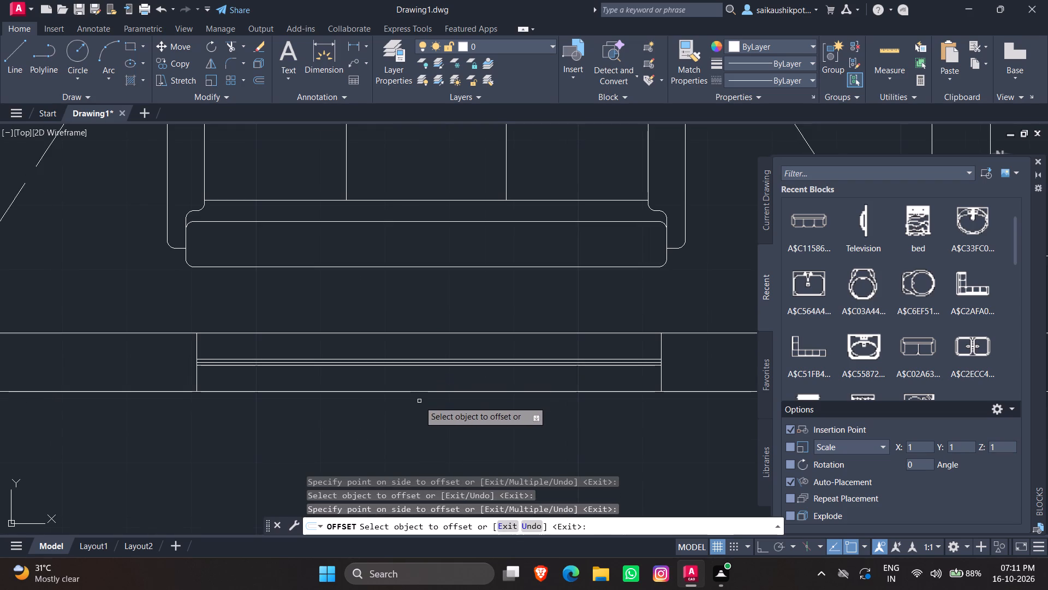
pyautogui.press('Escape')
pyautogui.press('Escape')
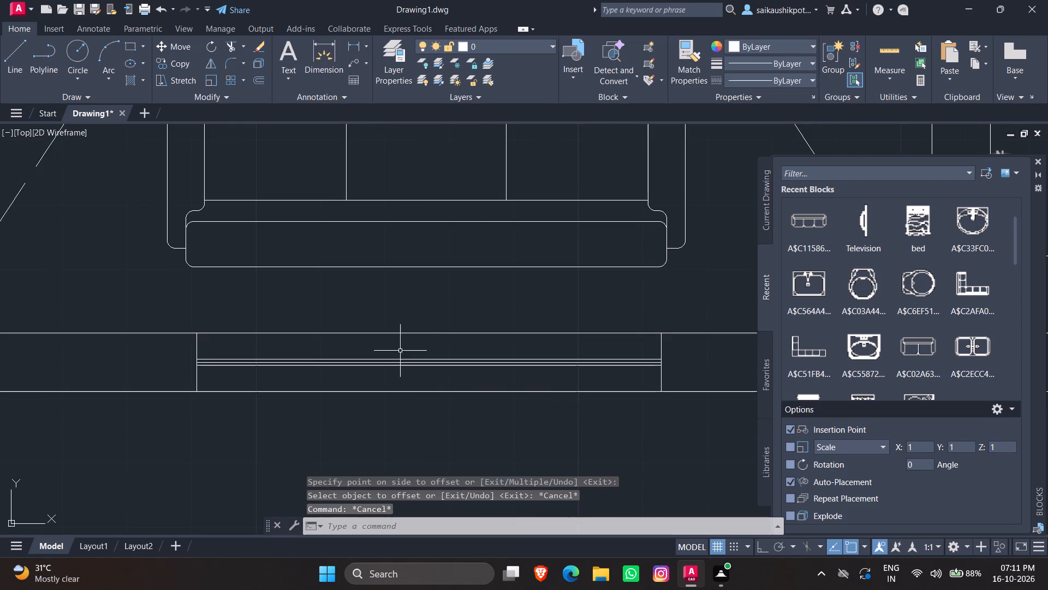
# Erase the original centerline between the two pane lines of the window below the sofa.
pyautogui.scroll(3, 400, 351)
pyautogui.click(389, 399)
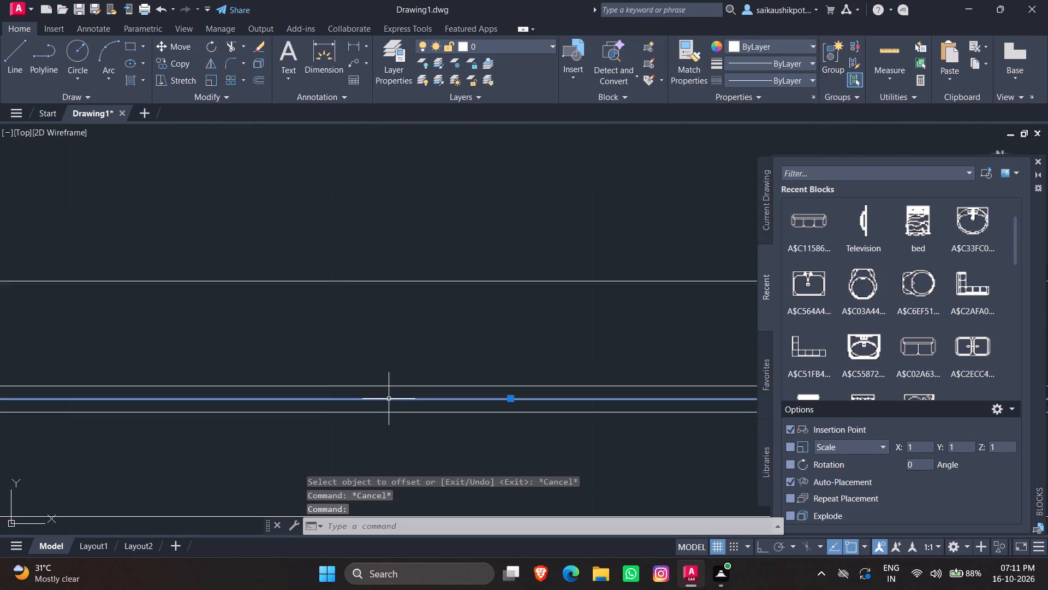
pyautogui.press('Delete')
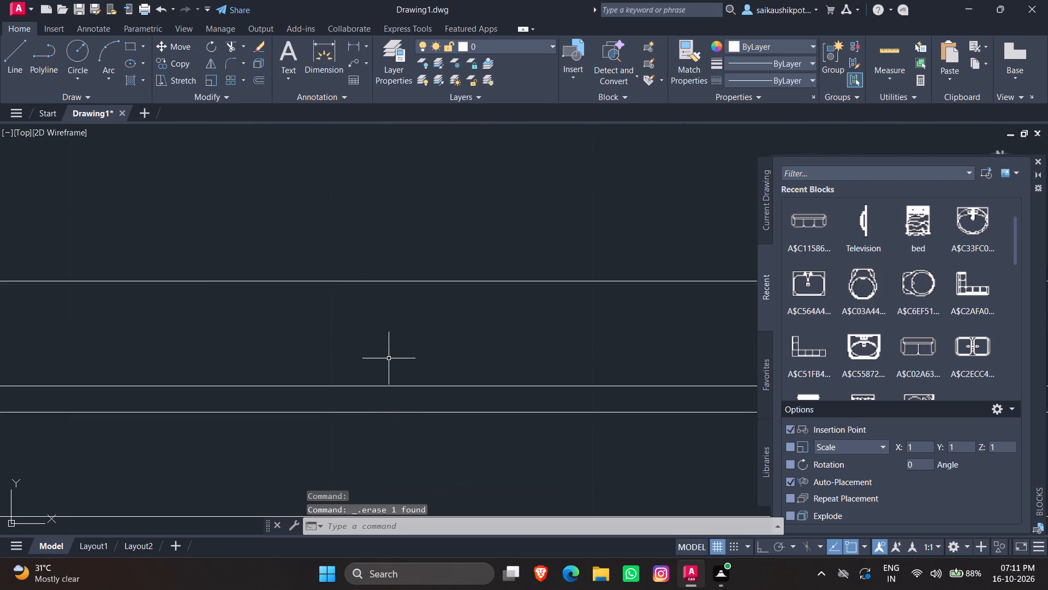
pyautogui.press('Escape')
pyautogui.scroll(-4, 417, 282)
pyautogui.scroll(-2, 356, 341)
pyautogui.press('Escape')
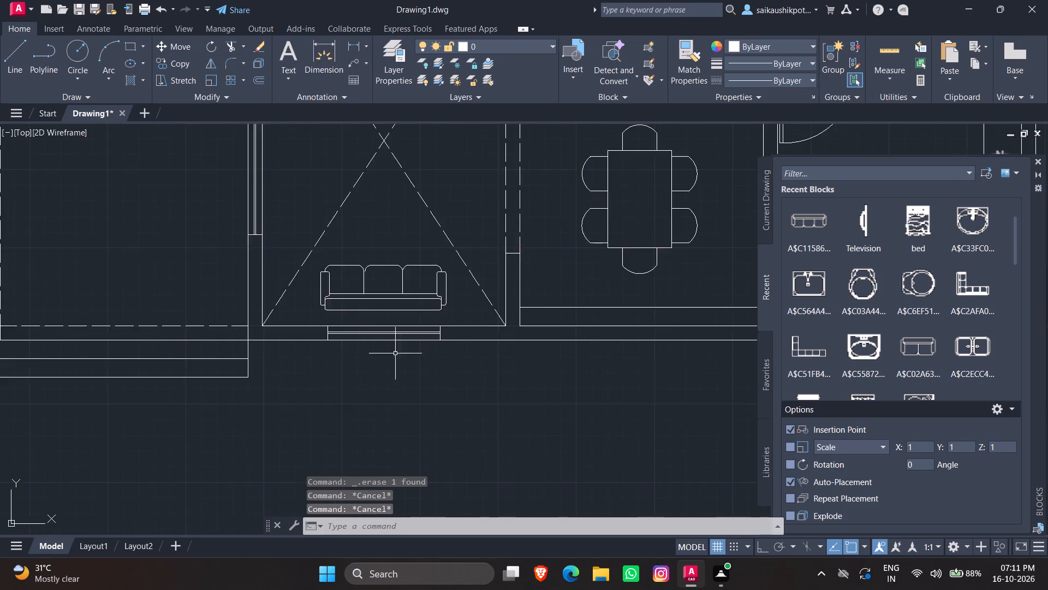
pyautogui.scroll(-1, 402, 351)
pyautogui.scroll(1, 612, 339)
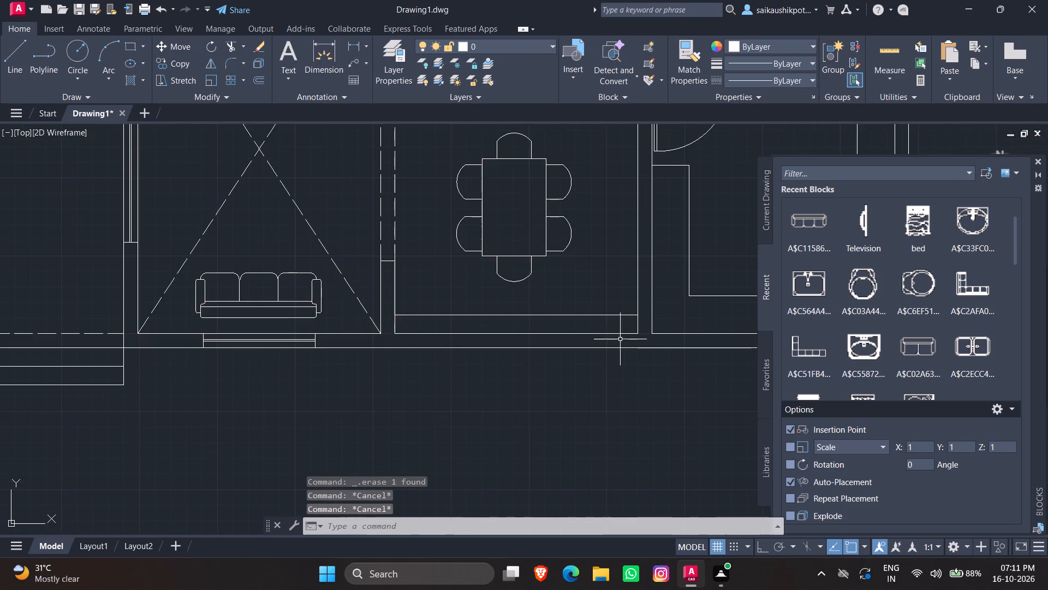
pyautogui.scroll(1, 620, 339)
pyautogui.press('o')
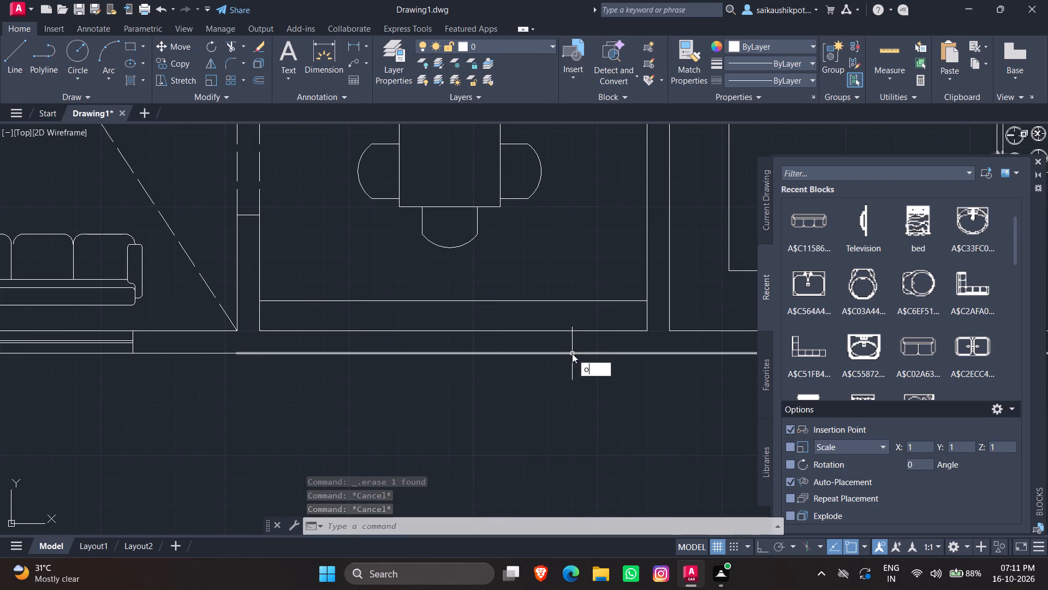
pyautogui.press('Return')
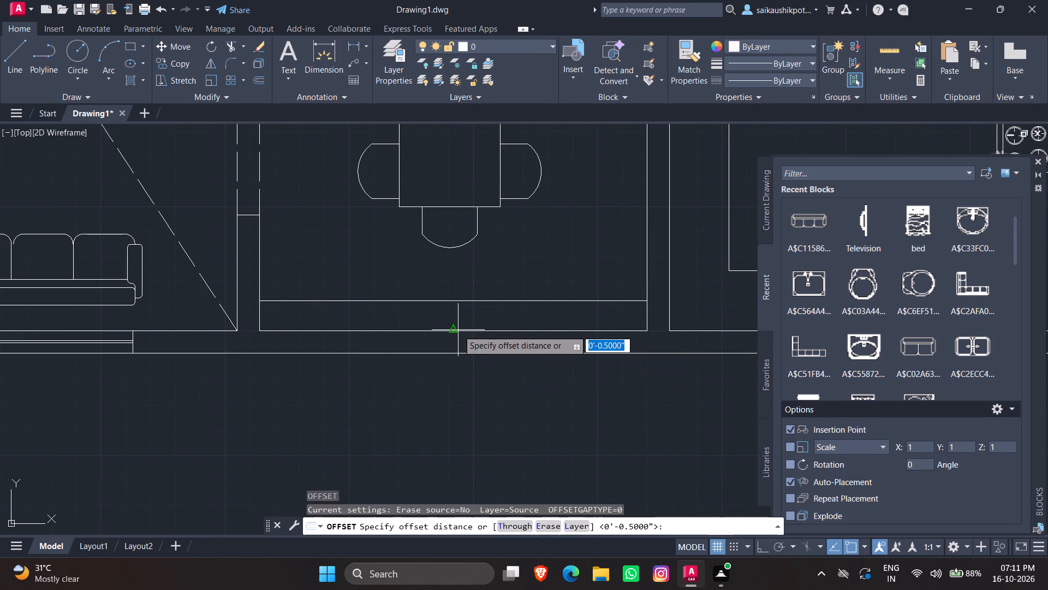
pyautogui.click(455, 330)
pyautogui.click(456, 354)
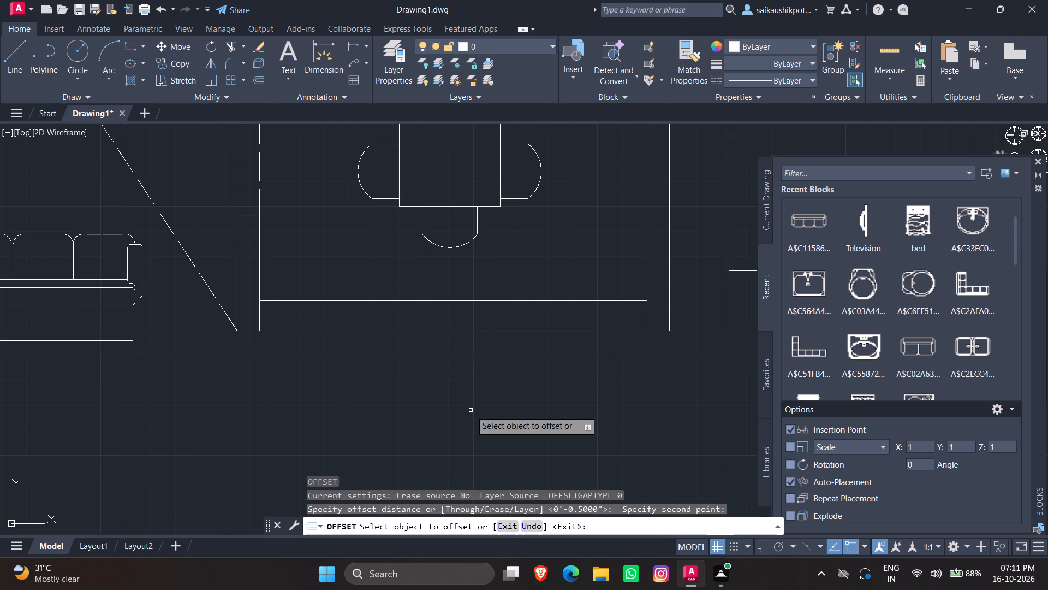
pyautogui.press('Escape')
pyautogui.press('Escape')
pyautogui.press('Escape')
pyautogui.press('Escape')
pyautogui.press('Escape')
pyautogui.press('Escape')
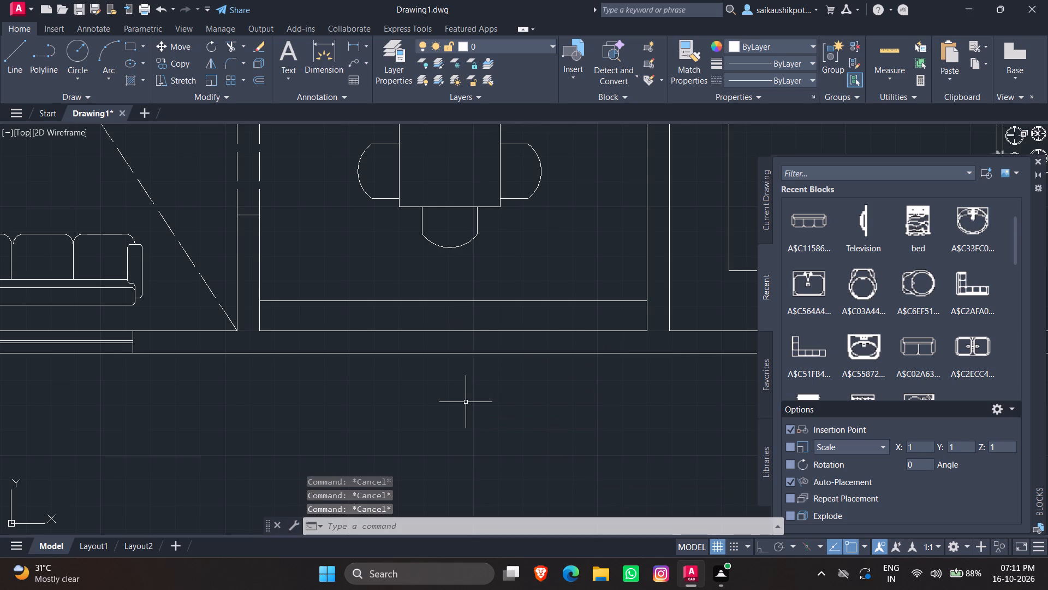
# Draw a short vertical line across the wall below the dining table, from the midpoint of the room's bottom edge to the outer wall line.
pyautogui.press('l')
pyautogui.press('Return')
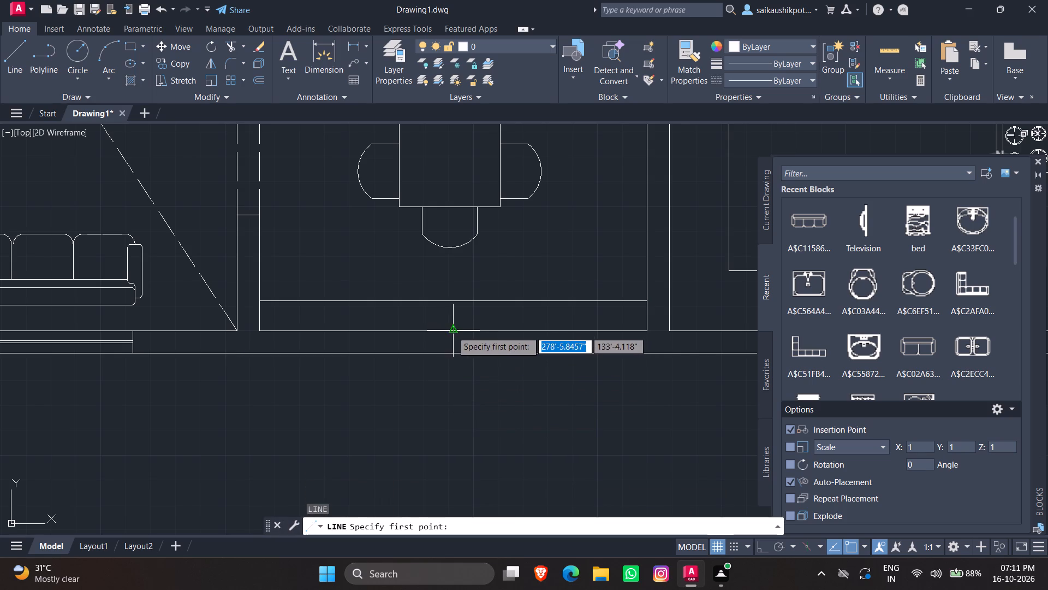
pyautogui.click(452, 331)
pyautogui.click(452, 352)
pyautogui.press('Escape')
pyautogui.press('Escape')
pyautogui.press('Escape')
pyautogui.press('Escape')
pyautogui.press('Escape')
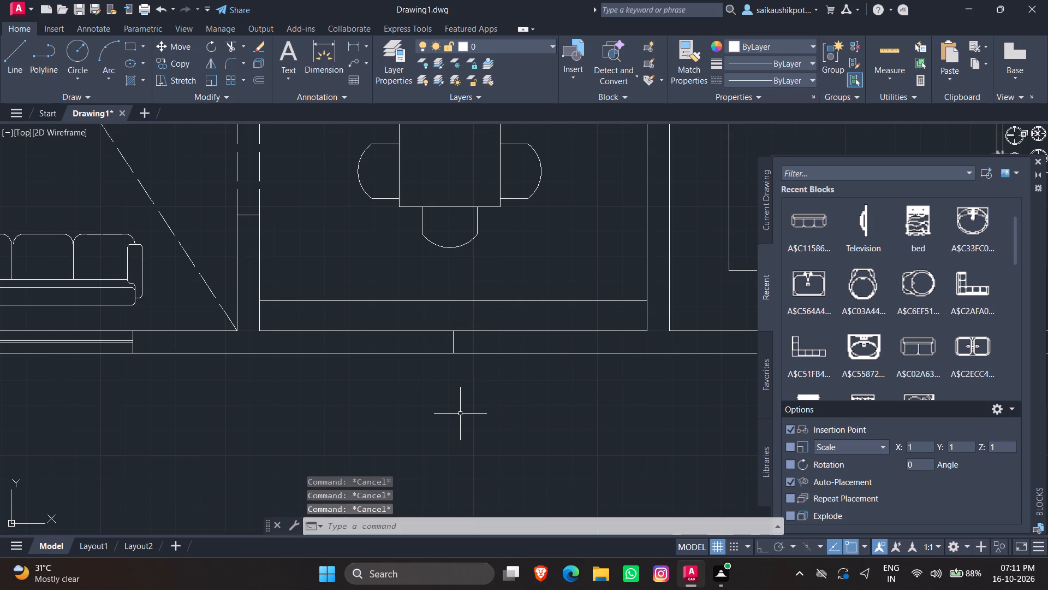
# Offset the short vertical line in the wall below the dining table by 3' to both sides as window end lines.
pyautogui.press('o')
pyautogui.press('Return')
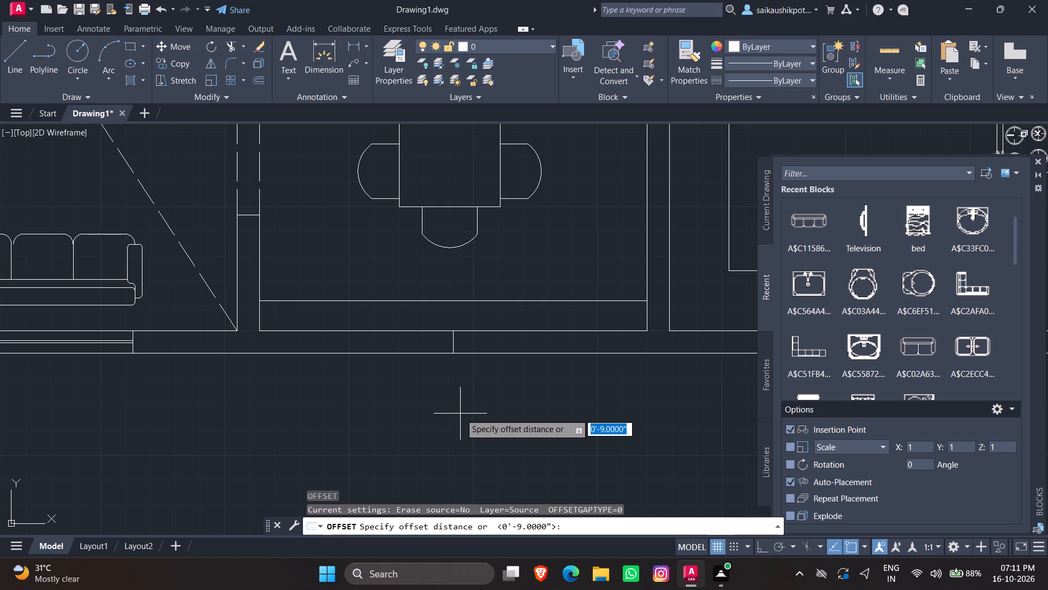
pyautogui.write('0.')
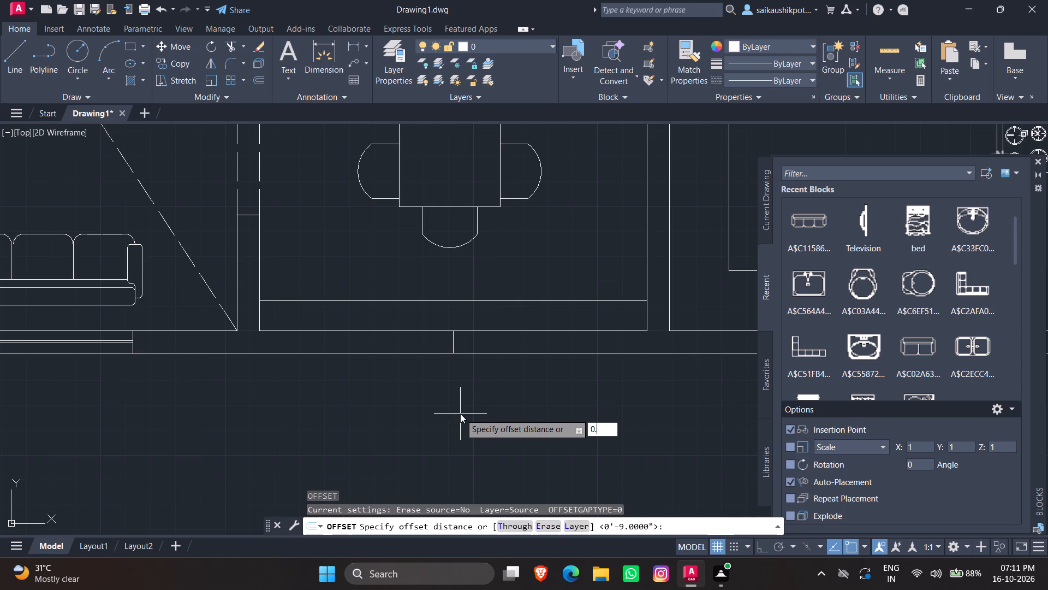
pyautogui.press('BackSpace')
pyautogui.press('BackSpace')
pyautogui.write("3'")
pyautogui.press('Return')
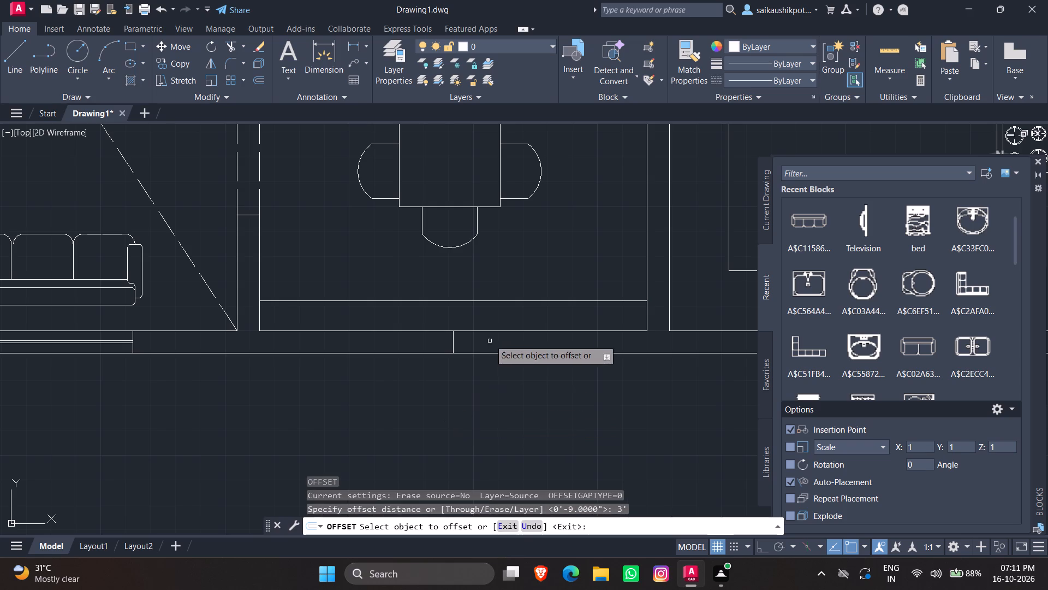
pyautogui.click(452, 340)
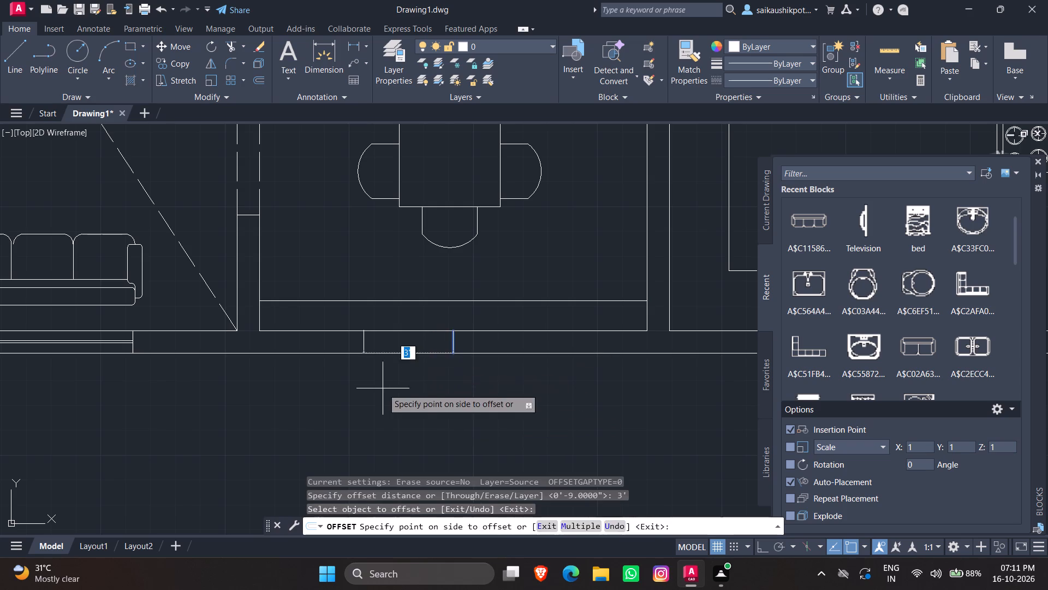
pyautogui.click(383, 389)
pyautogui.click(453, 340)
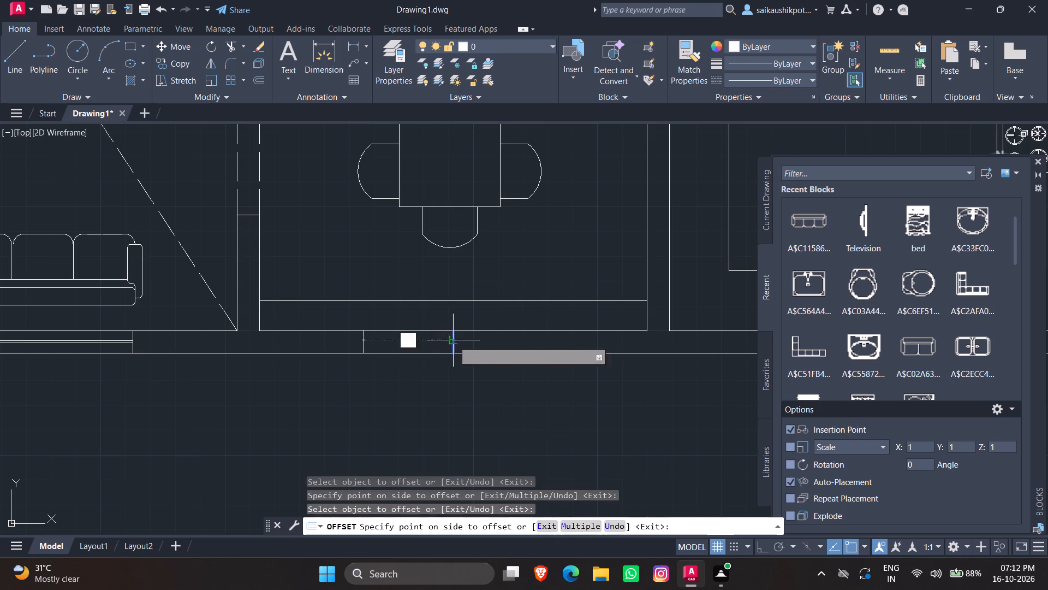
pyautogui.click(559, 407)
pyautogui.press('Escape')
pyautogui.press('Escape')
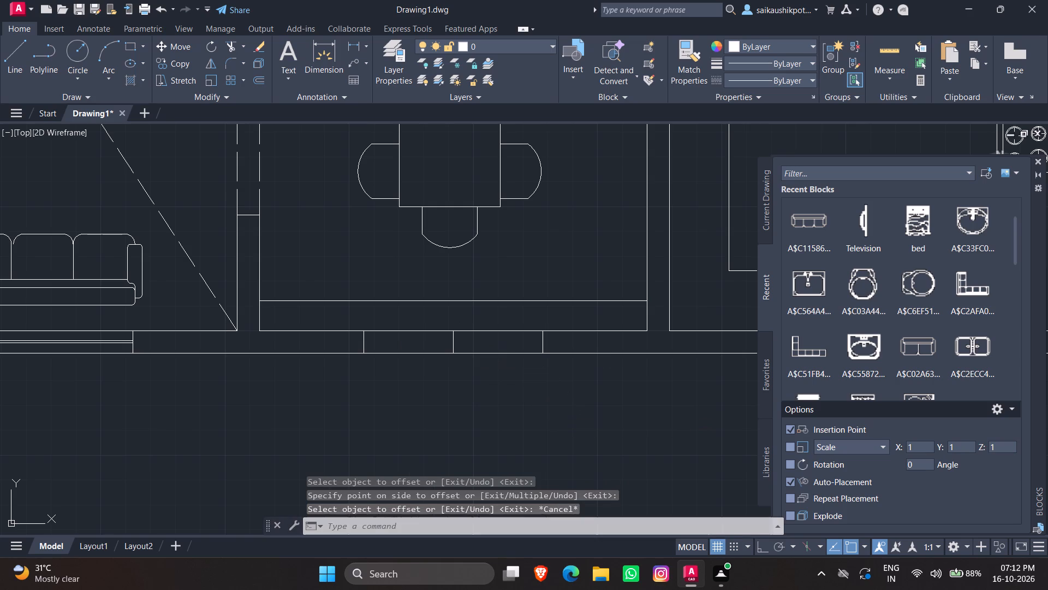
# Erase the original middle line between the two window end lines below the dining table.
pyautogui.scroll(3, 496, 325)
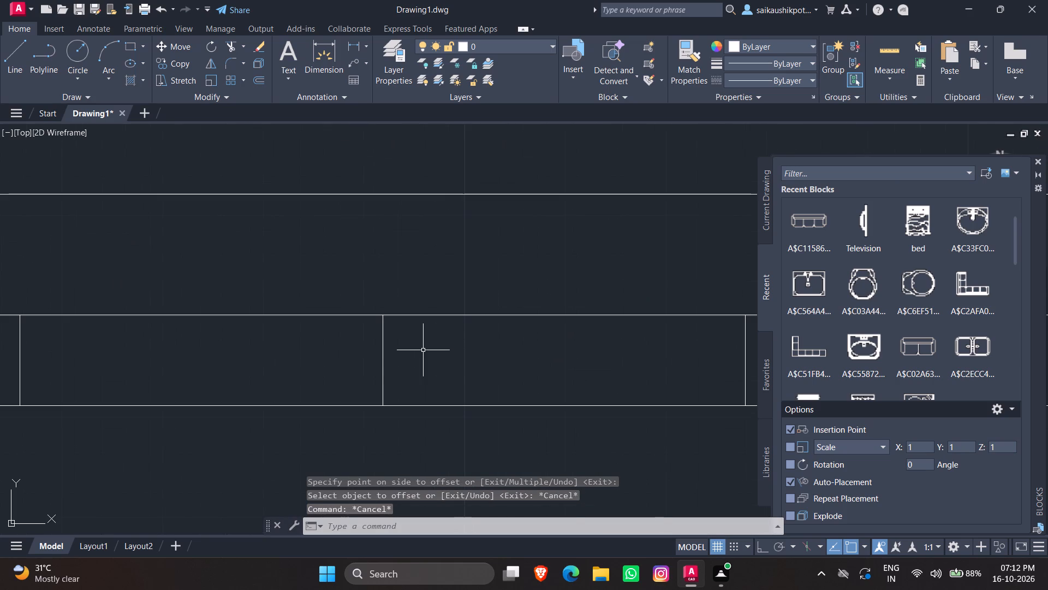
pyautogui.click(373, 351)
pyautogui.click(416, 350)
pyautogui.click(407, 354)
pyautogui.click(367, 373)
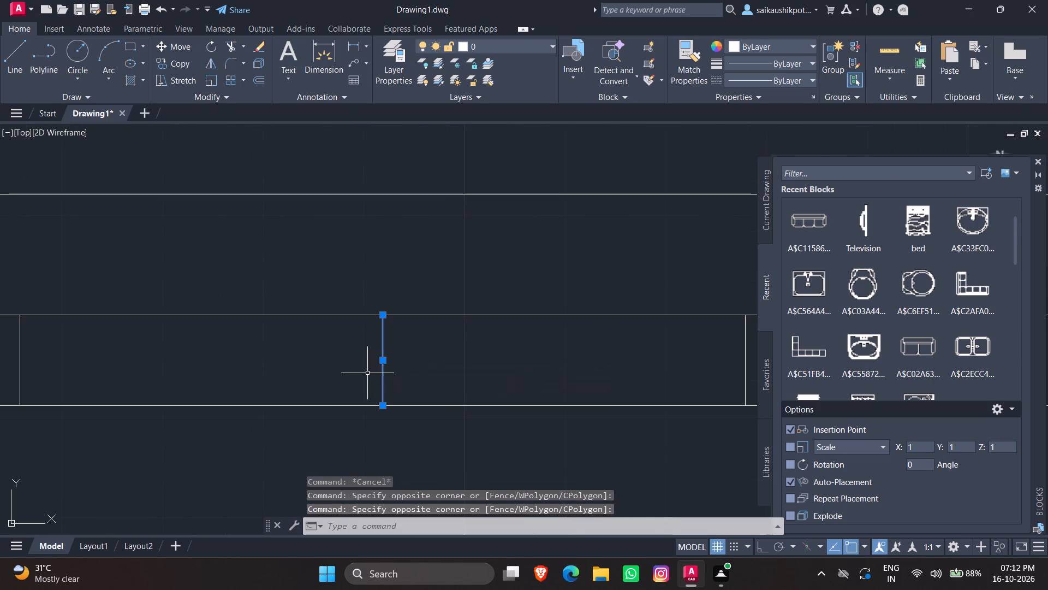
pyautogui.press('Delete')
# Draw a horizontal centerline between the midpoints of the two window end lines below the dining table.
pyautogui.press('l')
pyautogui.press('Return')
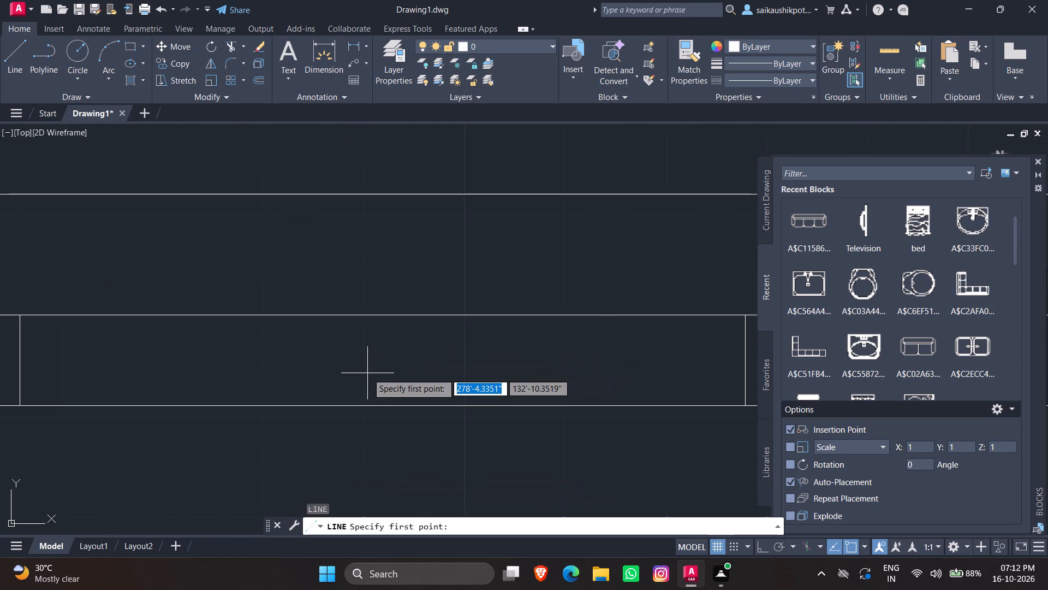
pyautogui.scroll(-2, 442, 363)
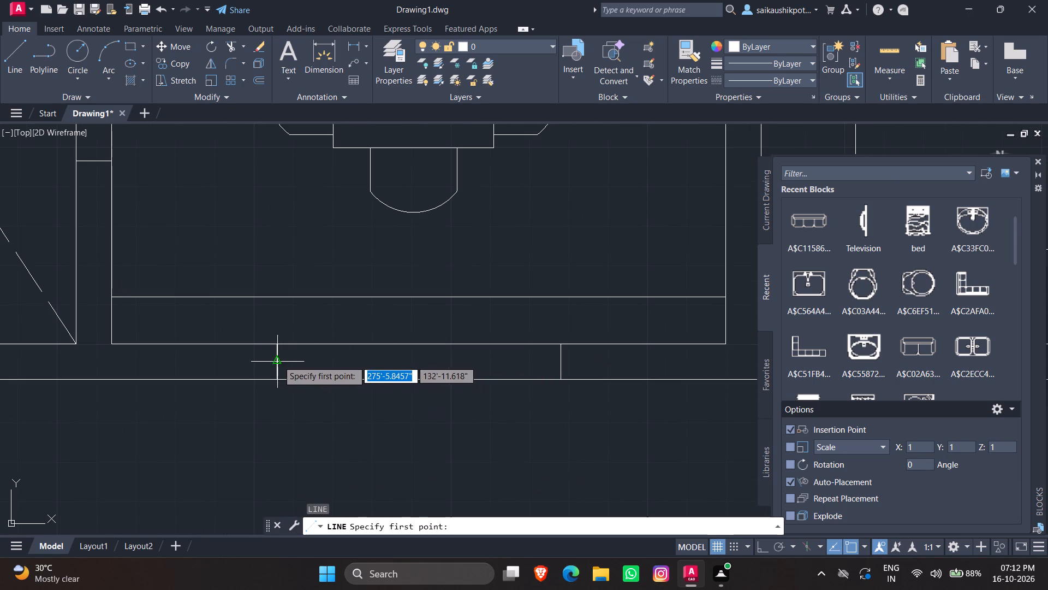
pyautogui.click(277, 361)
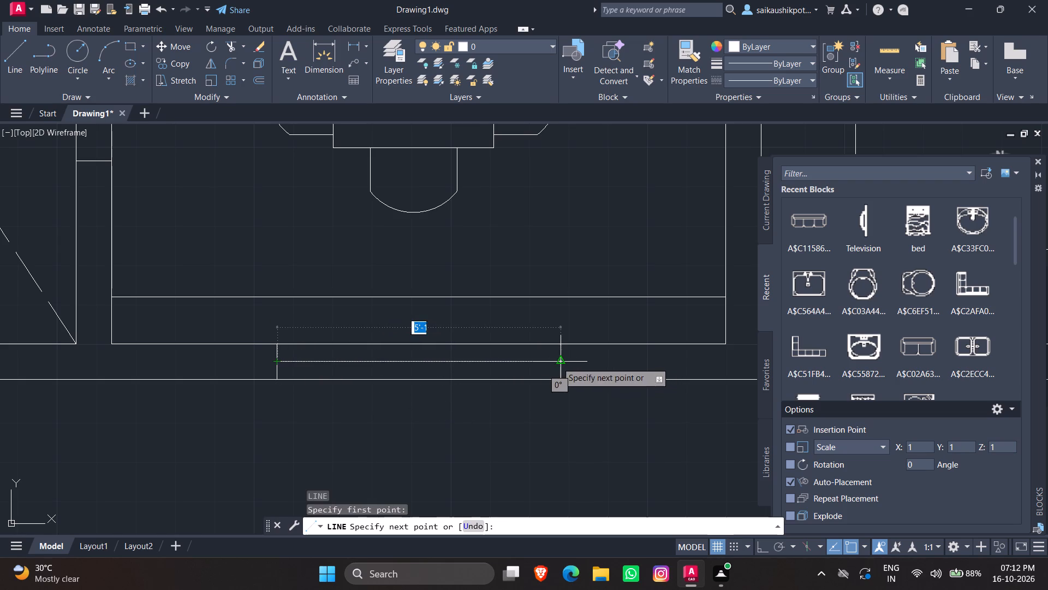
pyautogui.click(562, 363)
pyautogui.press('Escape')
pyautogui.press('Escape')
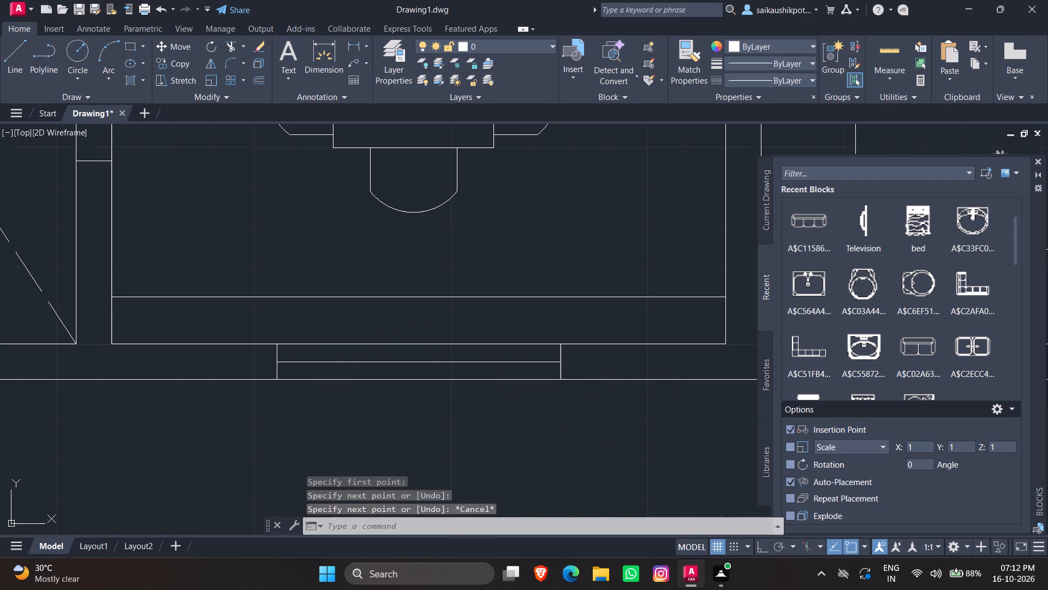
# Offset the window centerline in the wall below the dining table by 0.5" to both sides.
pyautogui.press('o')
pyautogui.press('Return')
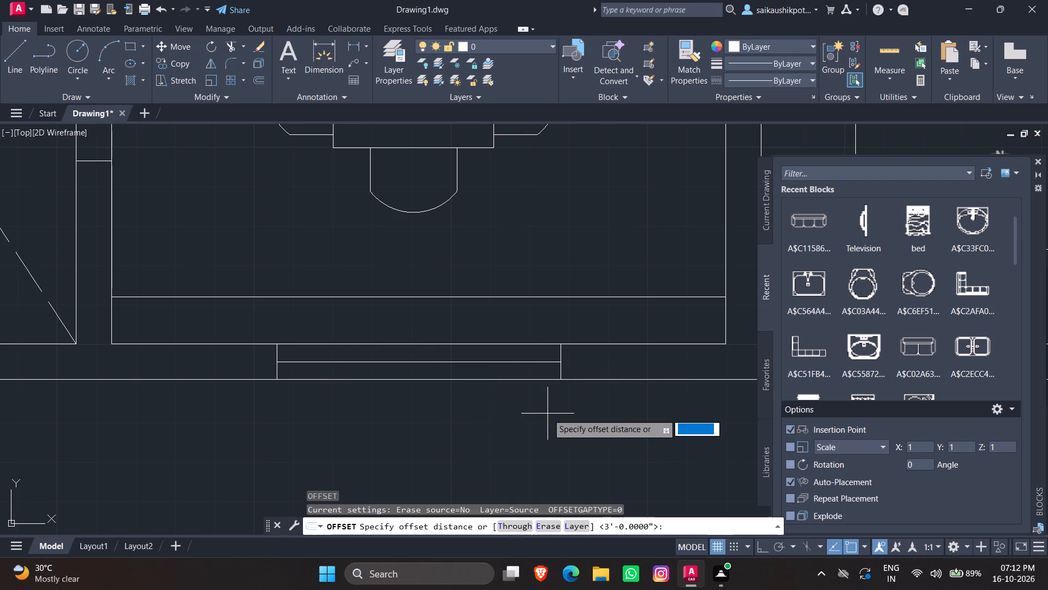
pyautogui.write('0.5"')
pyautogui.press('Return')
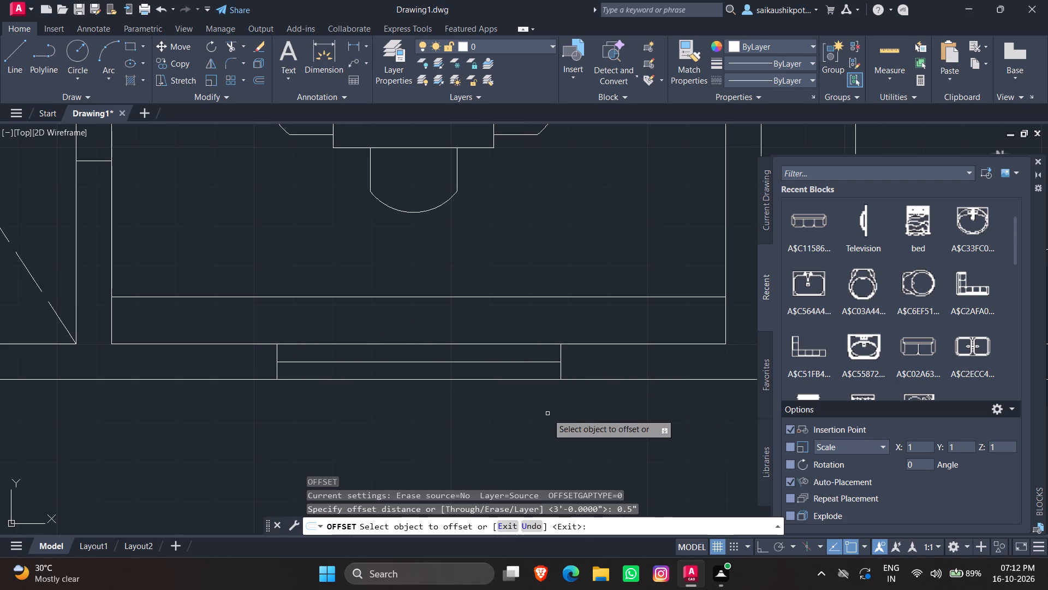
pyautogui.click(414, 362)
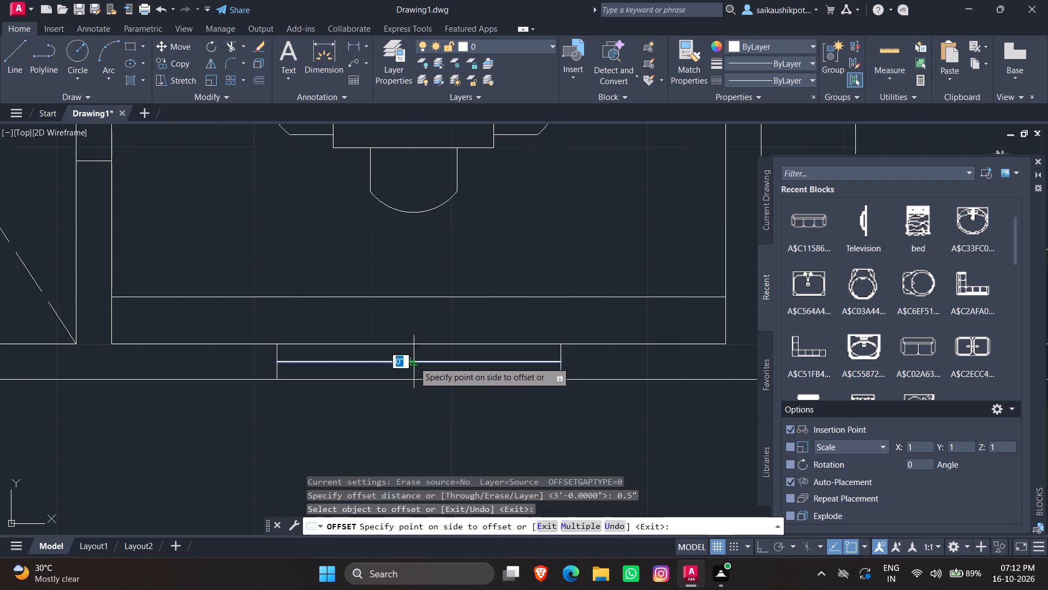
pyautogui.click(420, 344)
pyautogui.scroll(2, 416, 363)
pyautogui.click(409, 362)
pyautogui.click(400, 394)
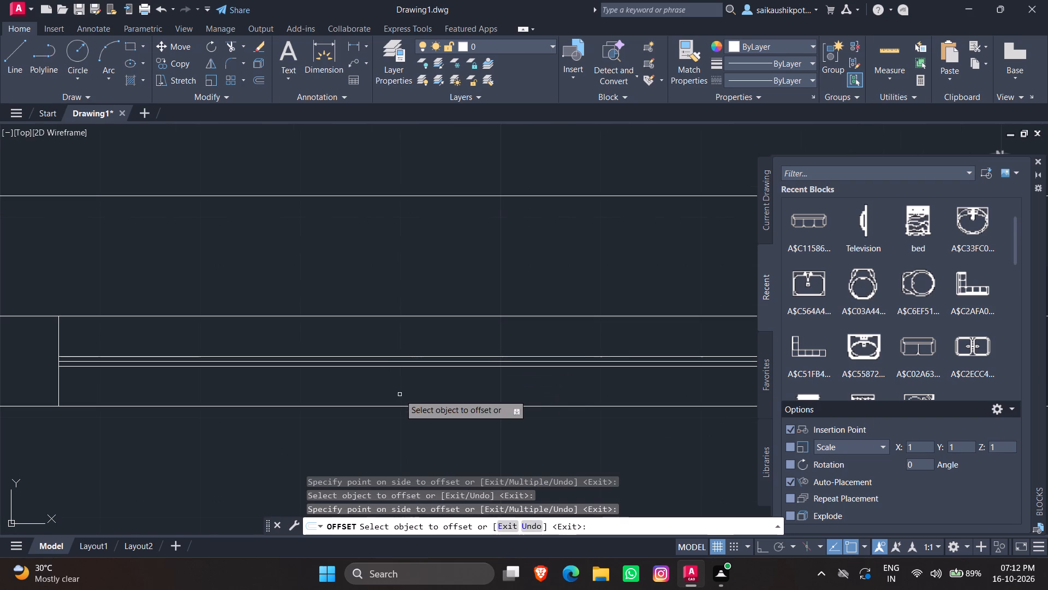
pyautogui.press('Escape')
pyautogui.press('Escape')
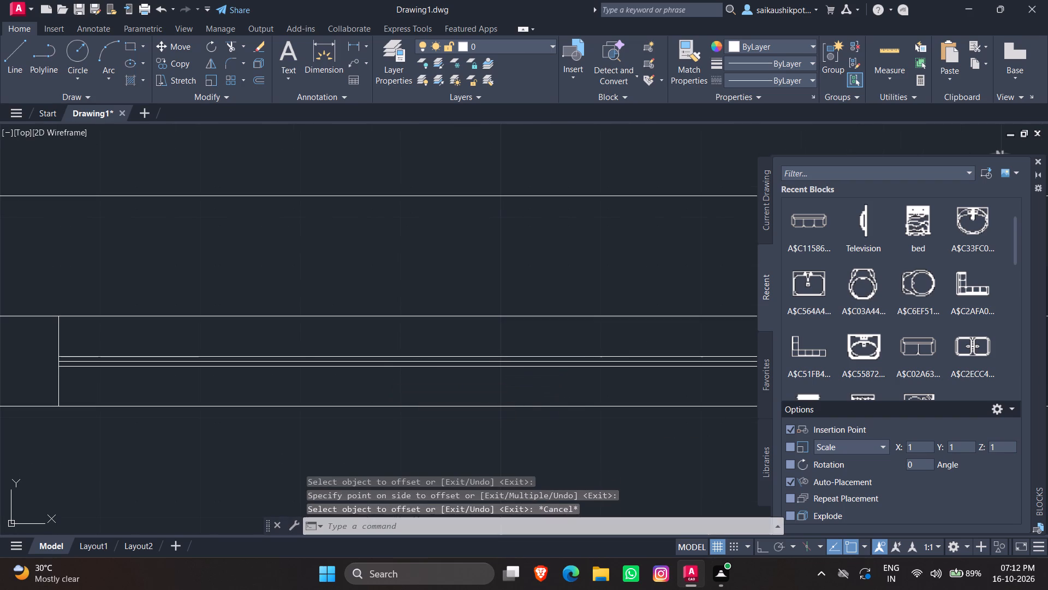
# Erase the original centerline between the two offset glazing lines of the window below the dining table.
pyautogui.scroll(1, 321, 365)
pyautogui.click(322, 359)
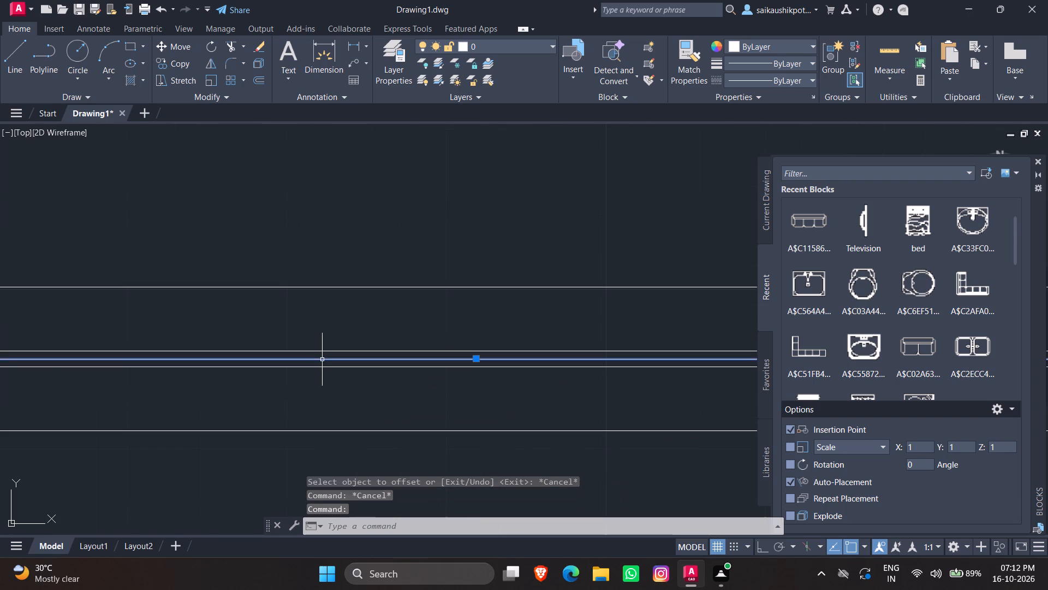
pyautogui.press('Delete')
pyautogui.scroll(-5, 296, 429)
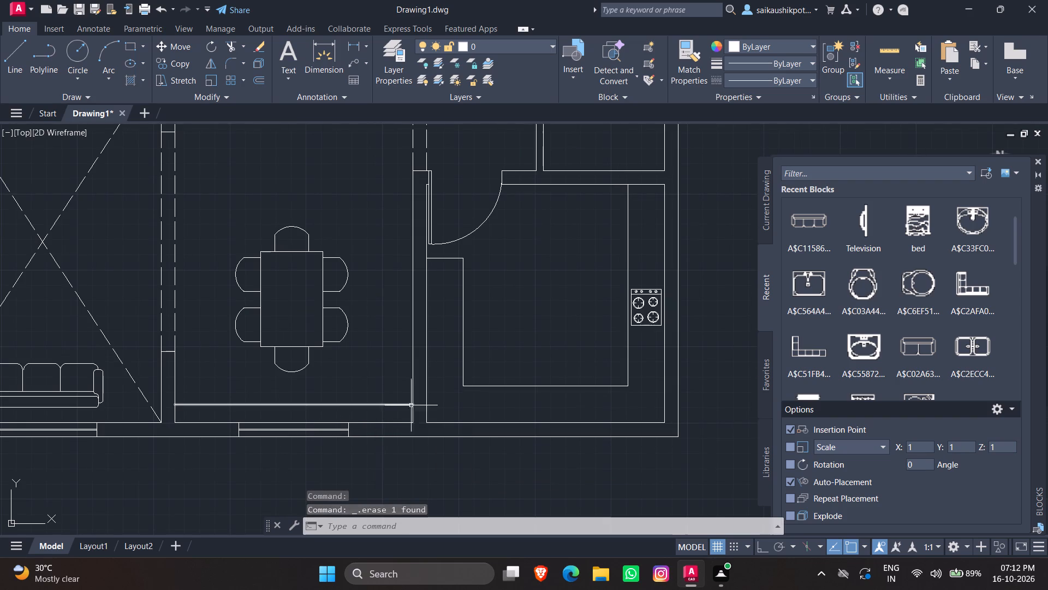
pyautogui.scroll(-2, 404, 393)
pyautogui.scroll(3, 472, 418)
pyautogui.press('Escape')
pyautogui.press('Escape')
pyautogui.press('Escape')
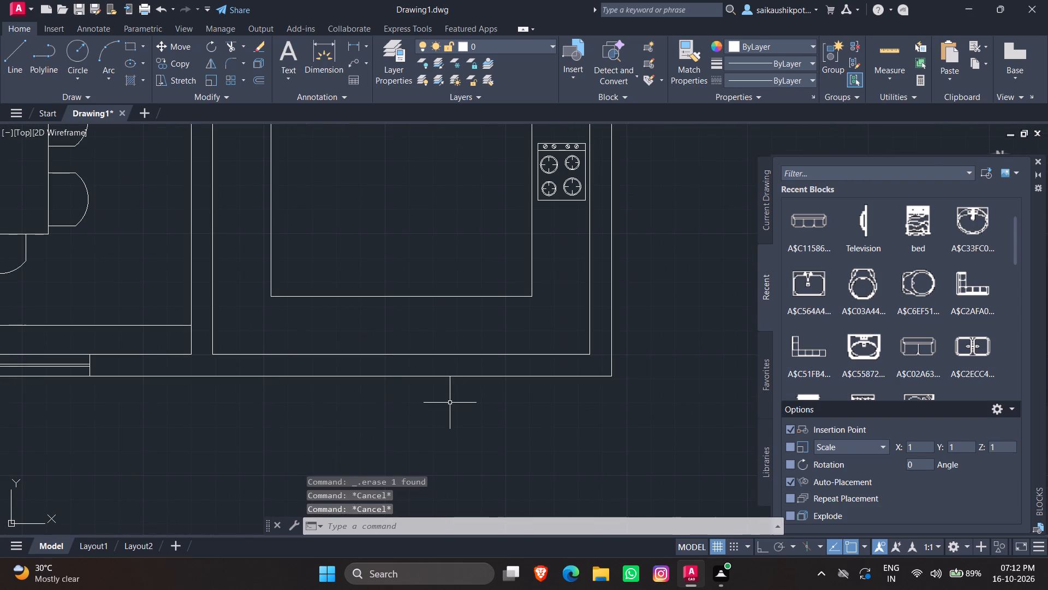
pyautogui.press('Escape')
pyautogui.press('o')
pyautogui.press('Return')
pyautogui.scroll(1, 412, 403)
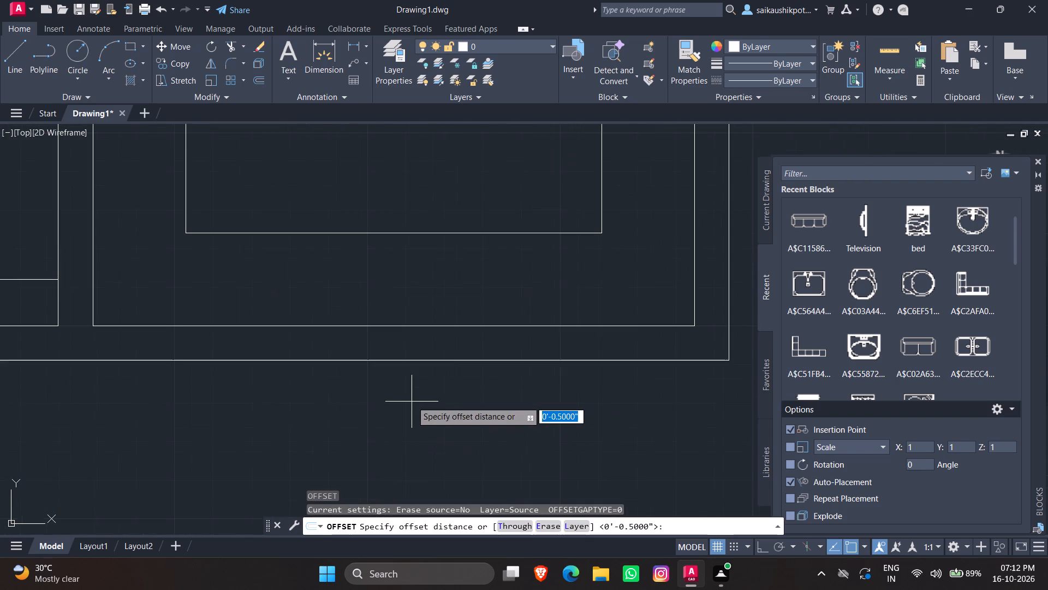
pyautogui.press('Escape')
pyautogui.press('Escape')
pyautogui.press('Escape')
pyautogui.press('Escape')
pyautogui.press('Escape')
# Draw a short vertical line across the kitchen's bottom wall, from the midpoint of the room's bottom edge to the outer wall line.
pyautogui.press('l')
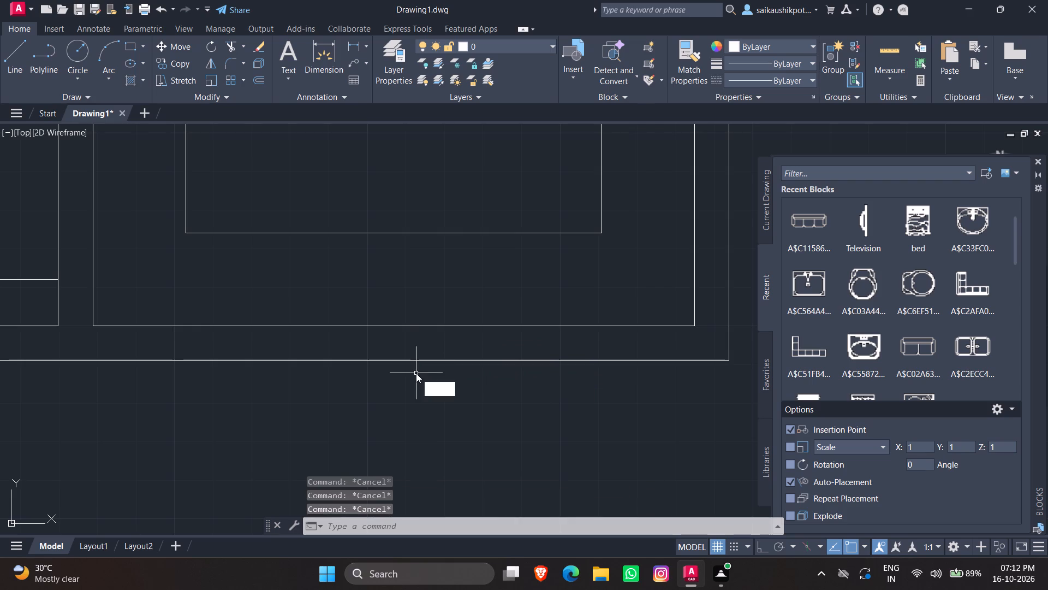
pyautogui.press('Return')
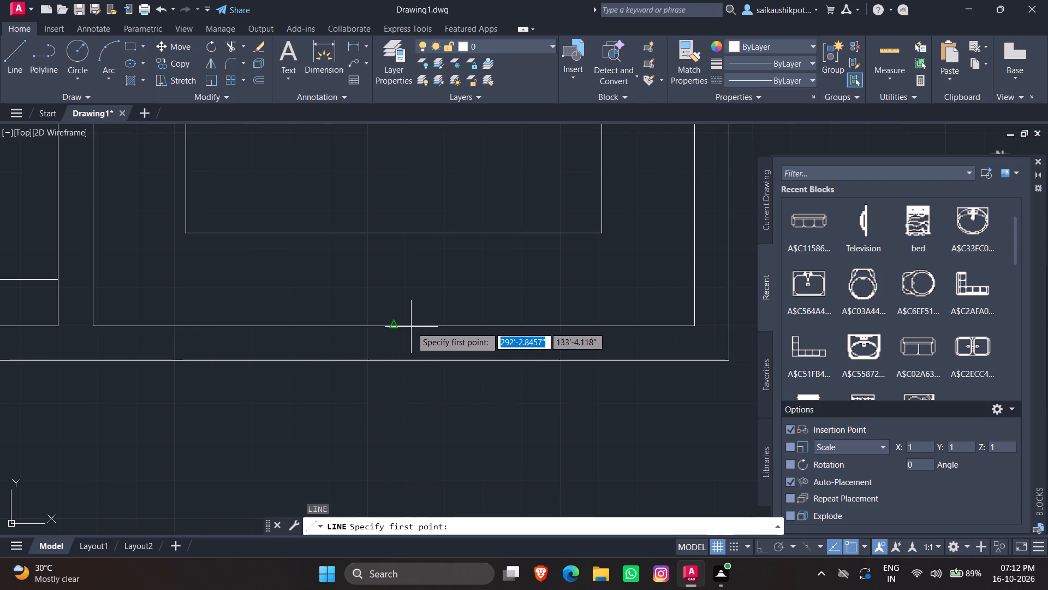
pyautogui.click(392, 322)
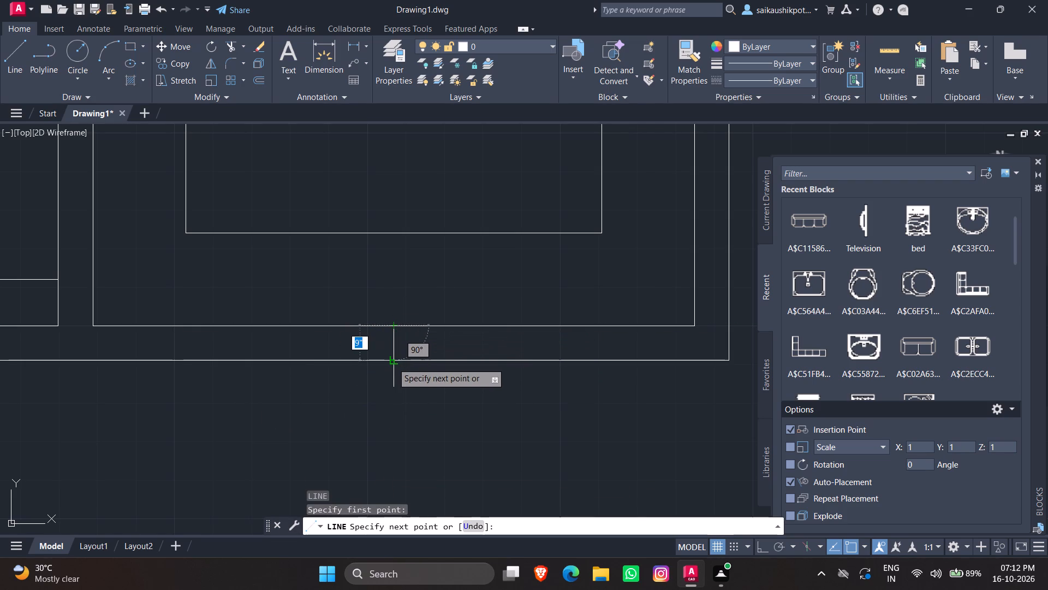
pyautogui.click(392, 362)
pyautogui.press('Escape')
pyautogui.press('Escape')
pyautogui.press('Escape')
pyautogui.press('Escape')
pyautogui.press('Escape')
# Offset the short vertical line in the kitchen's bottom wall by 3' to both sides as window end lines.
pyautogui.press('o')
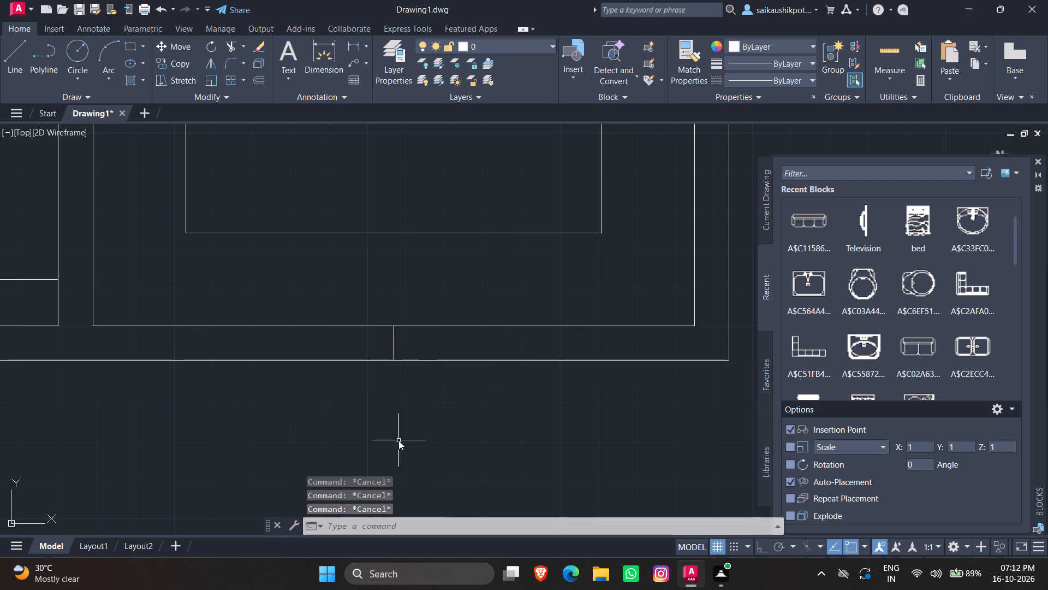
pyautogui.press('Return')
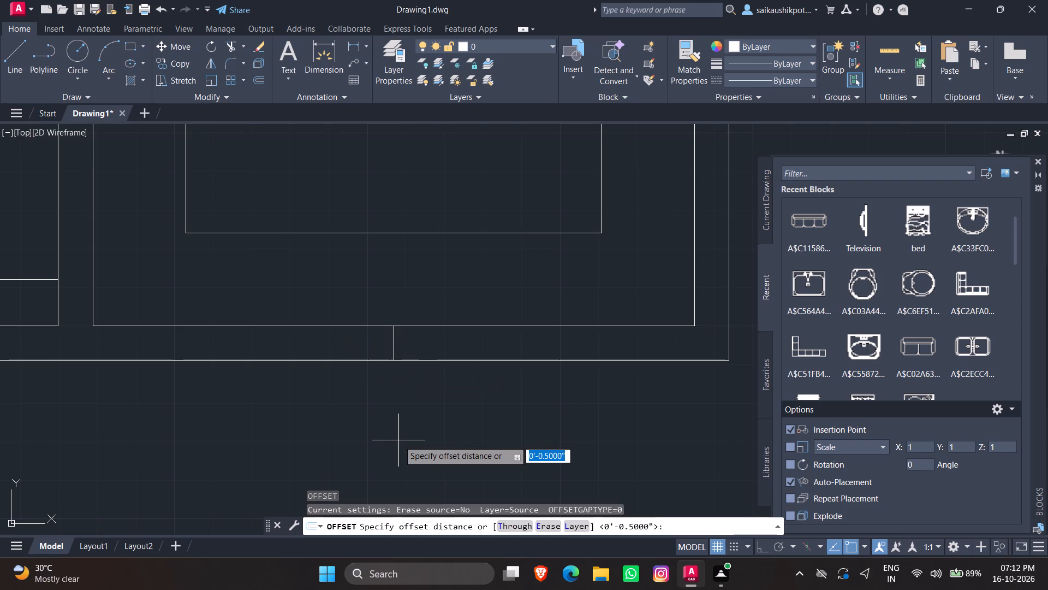
pyautogui.write("3'")
pyautogui.press('Return')
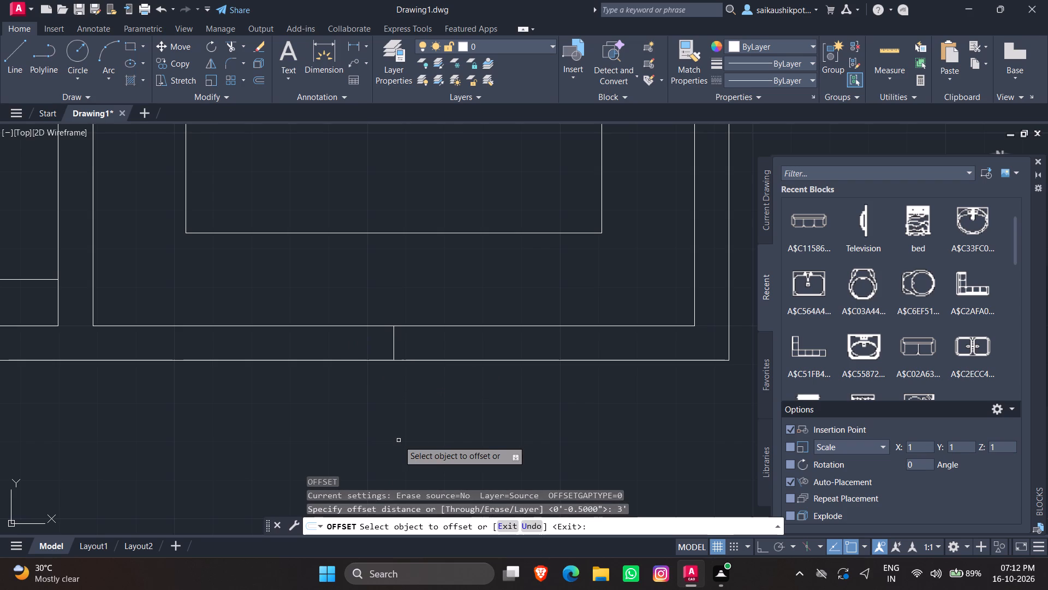
pyautogui.click(395, 343)
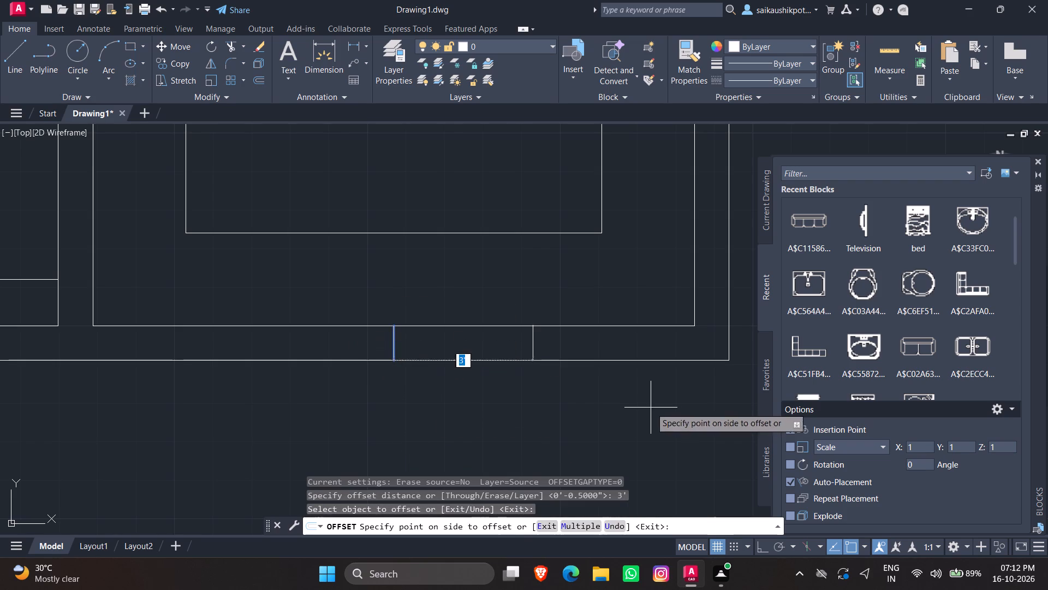
pyautogui.click(653, 409)
pyautogui.click(393, 349)
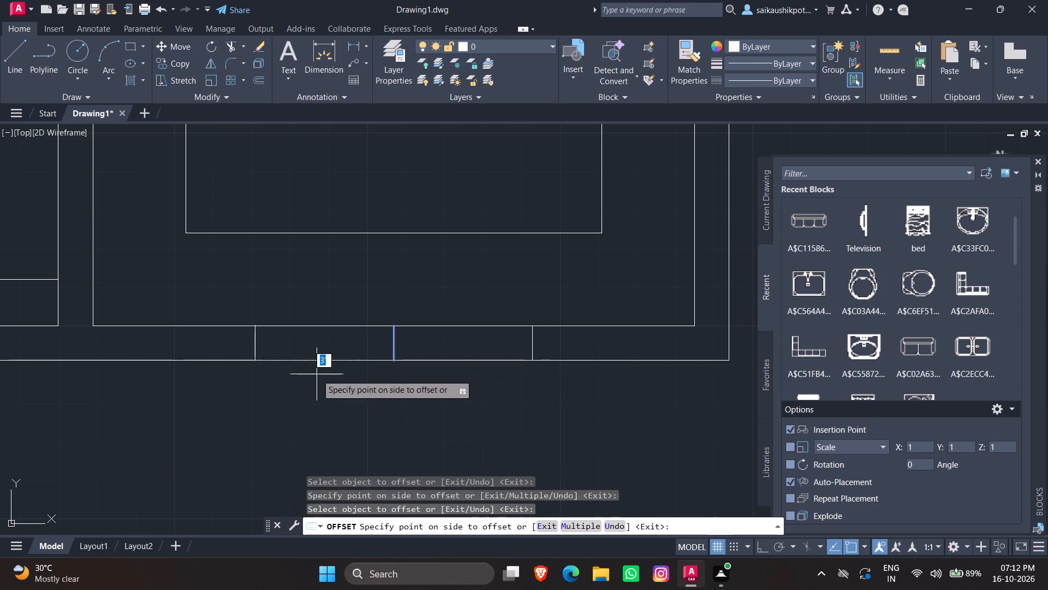
pyautogui.click(317, 374)
pyautogui.press('Escape')
# Erase the original middle line between the two window end lines in the kitchen's bottom wall.
pyautogui.click(406, 343)
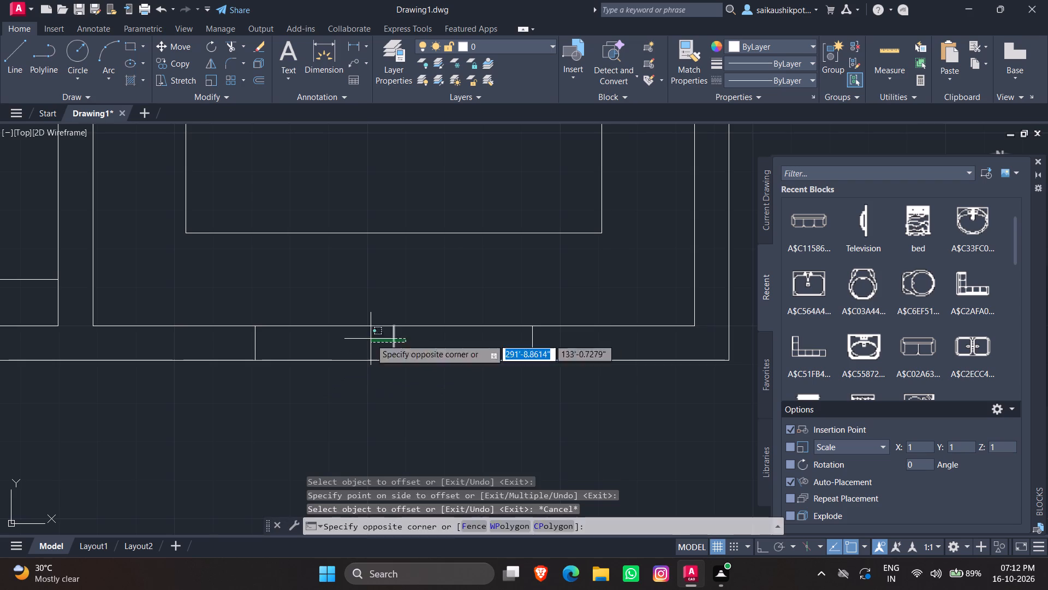
pyautogui.click(371, 339)
pyautogui.press('Delete')
pyautogui.press('Escape')
pyautogui.press('Escape')
pyautogui.press('Escape')
pyautogui.press('Escape')
# Draw a horizontal centerline between the midpoints of the two window end lines in the kitchen's bottom wall.
pyautogui.press('l')
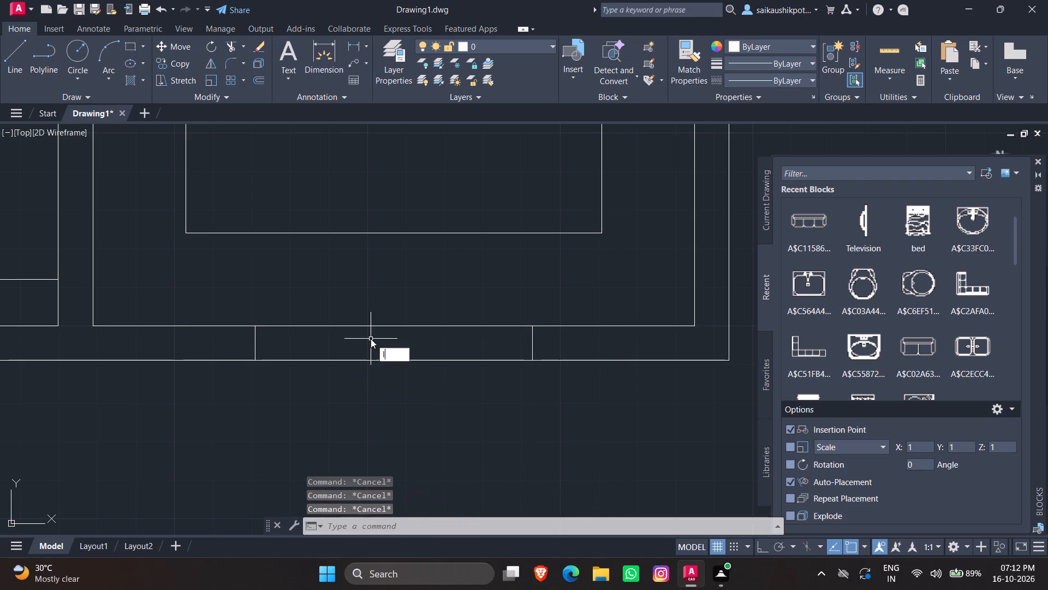
pyautogui.press('Return')
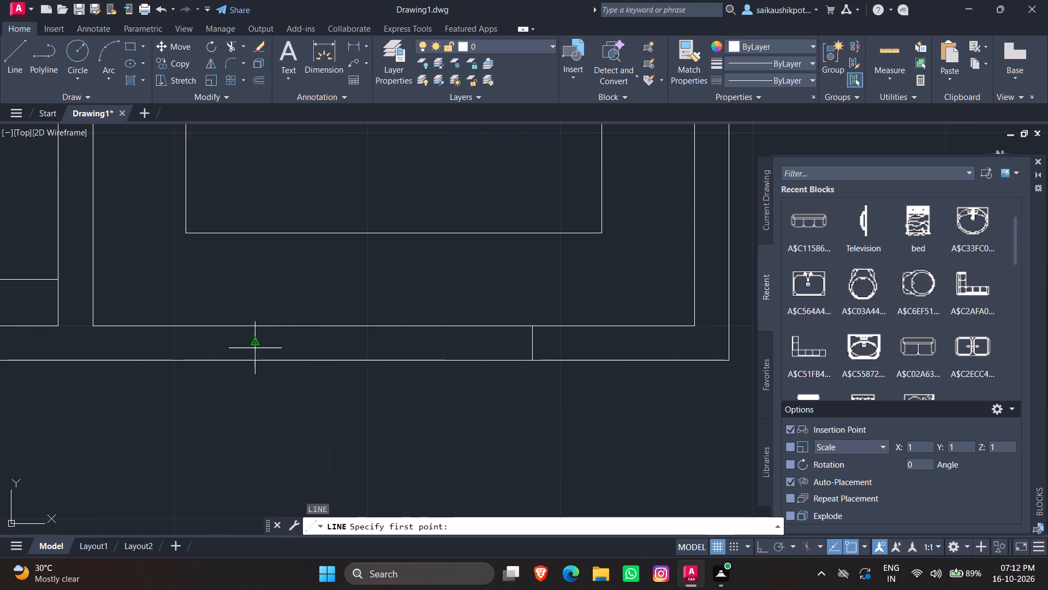
pyautogui.click(255, 343)
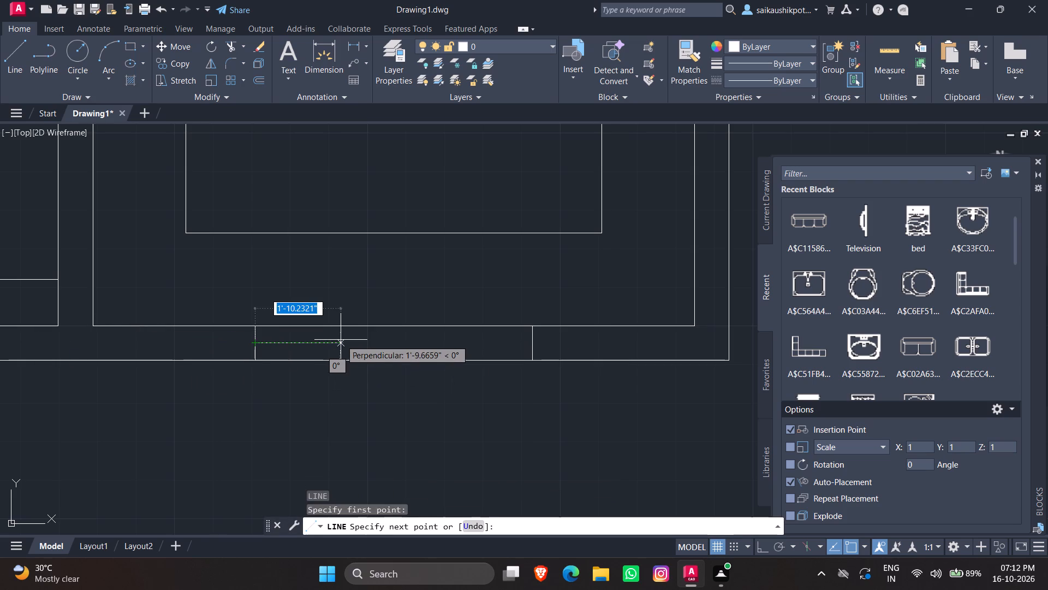
pyautogui.click(534, 344)
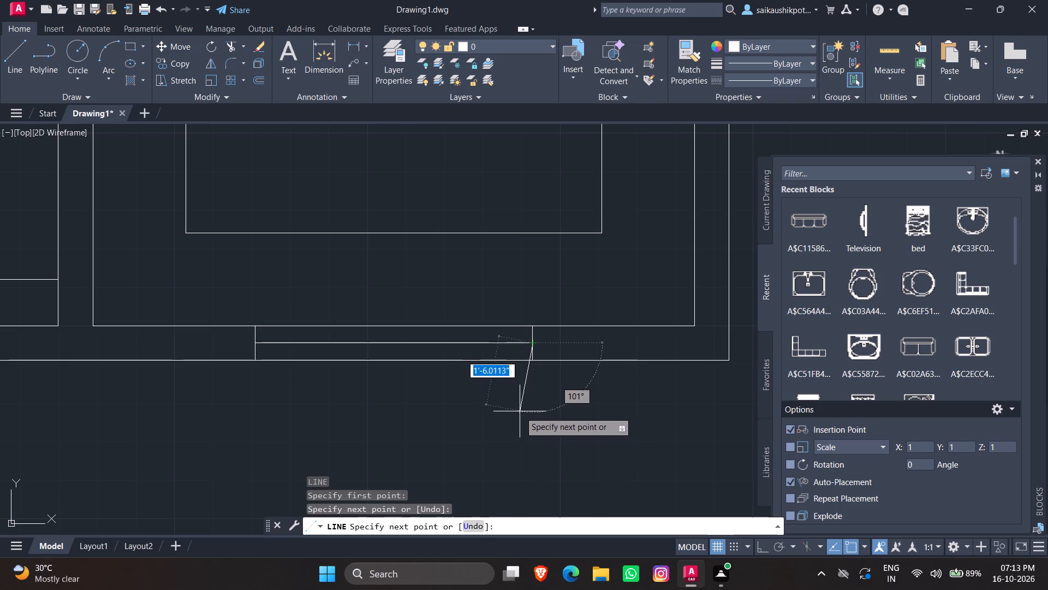
pyautogui.press('Escape')
pyautogui.press('Escape')
pyautogui.press('Escape')
pyautogui.press('Escape')
# Offset the window centerline in the kitchen's bottom wall by 0.5" to both sides.
pyautogui.press('o')
pyautogui.press('Return')
pyautogui.write('0.')
pyautogui.write('5"')
pyautogui.press('Return')
pyautogui.click(400, 344)
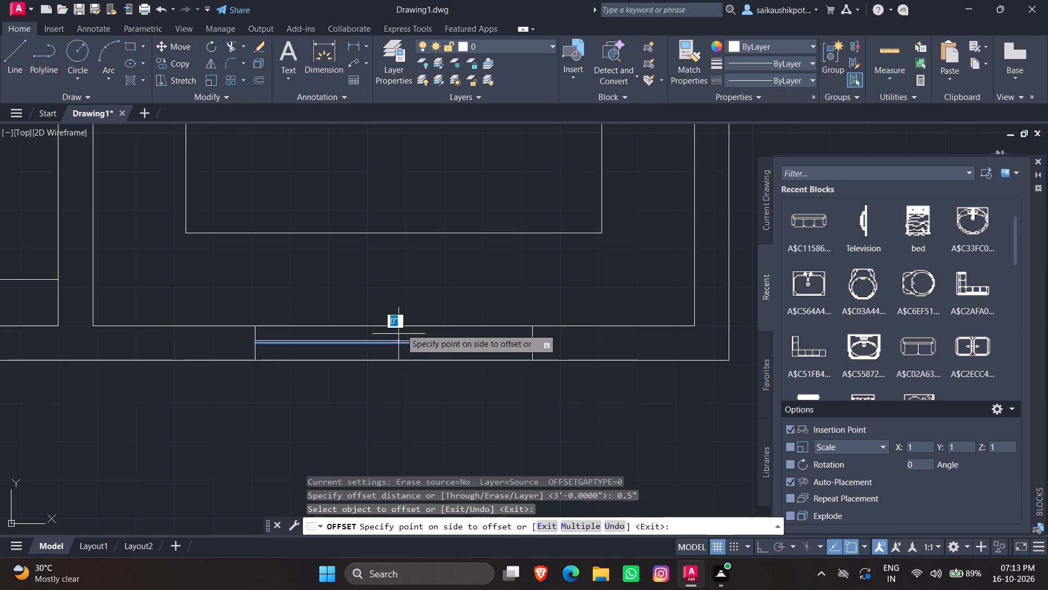
pyautogui.click(424, 275)
pyautogui.scroll(2, 409, 335)
pyautogui.click(385, 357)
pyautogui.click(377, 413)
pyautogui.press('Escape')
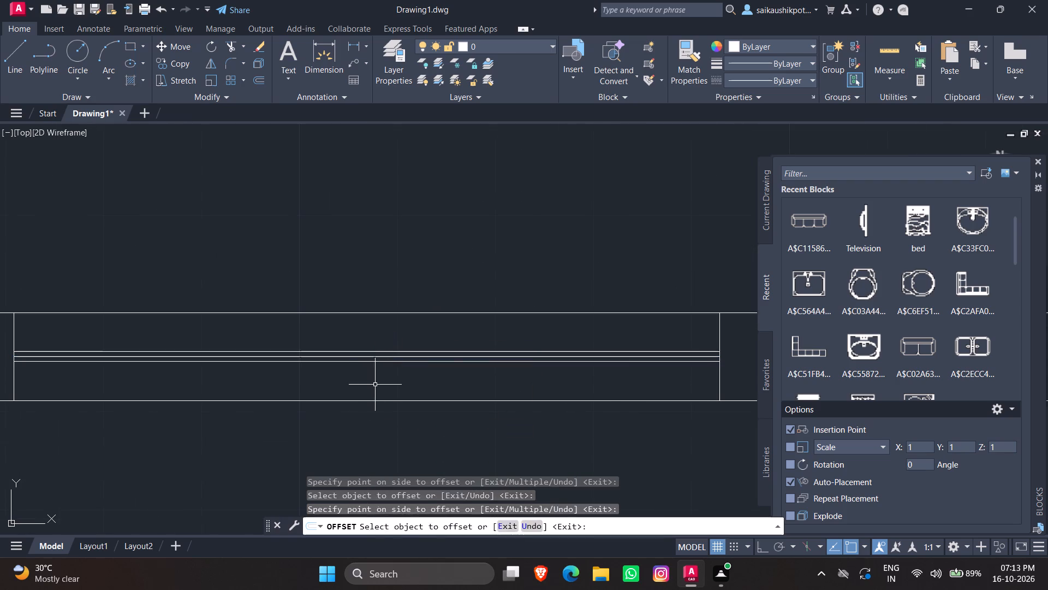
# Erase the original centerline between the two offset glazing lines of the kitchen's bottom window.
pyautogui.click(368, 356)
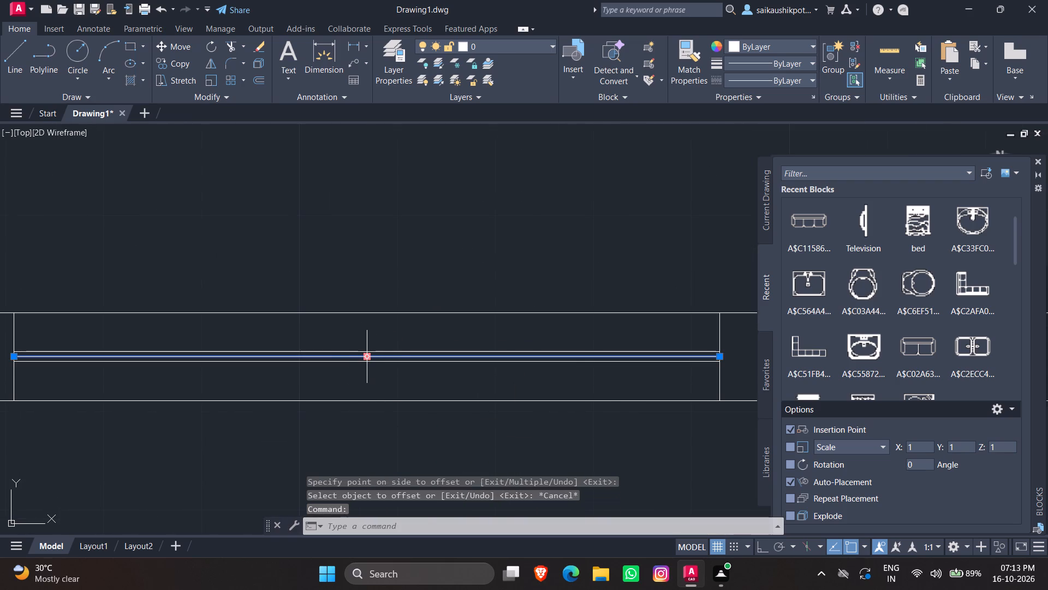
pyautogui.press('Delete')
pyautogui.press('Escape')
pyautogui.press('Escape')
# Draw a short horizontal line across the outer wall beside the stove, from the inner wall line's midpoint to the outer wall line.
pyautogui.scroll(-3, 310, 365)
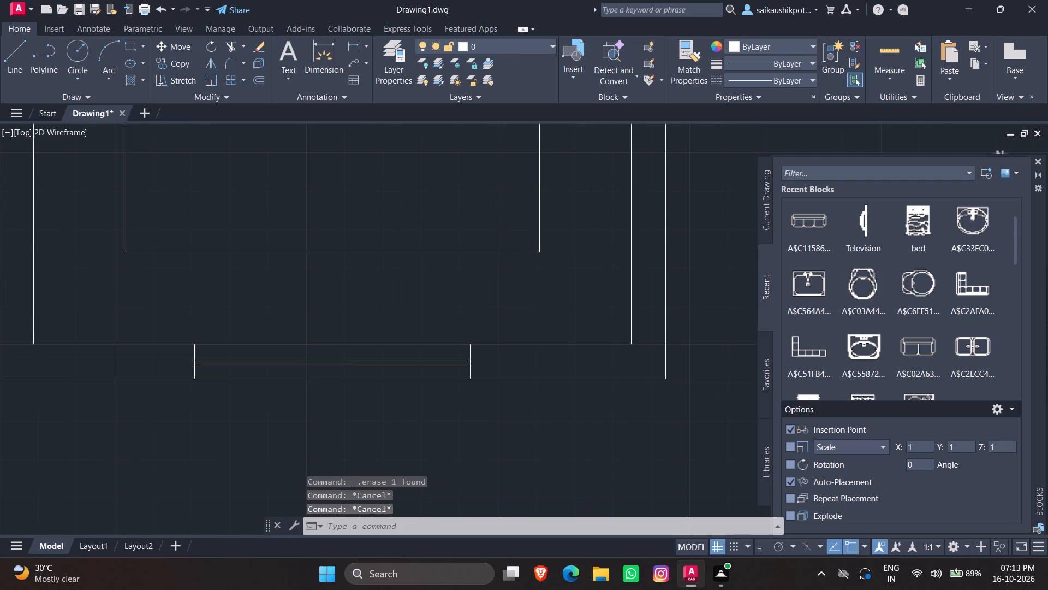
pyautogui.scroll(-1, 346, 459)
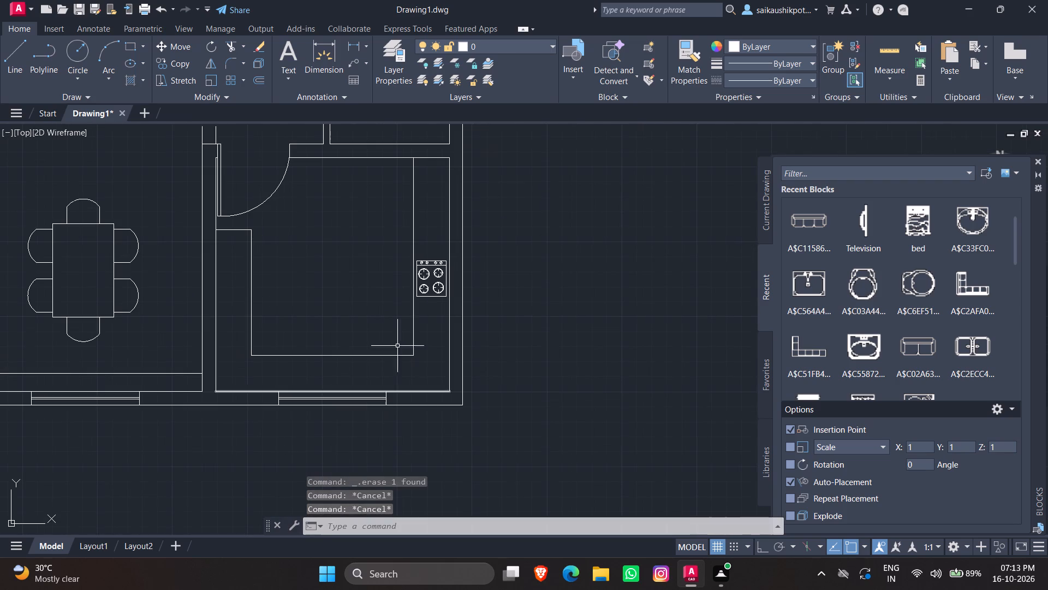
pyautogui.scroll(2, 482, 225)
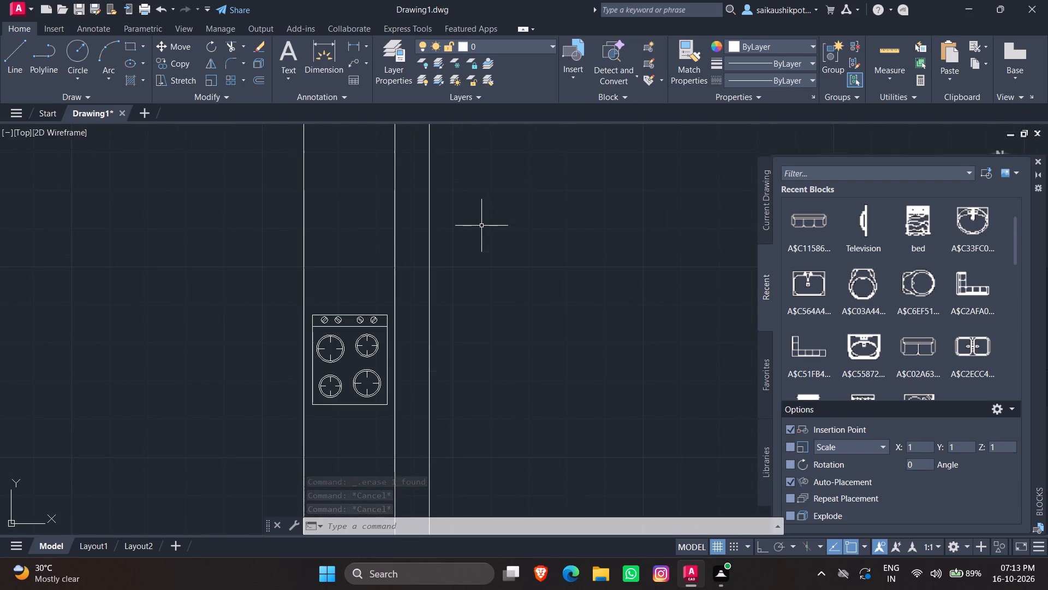
pyautogui.press('l')
pyautogui.press('Return')
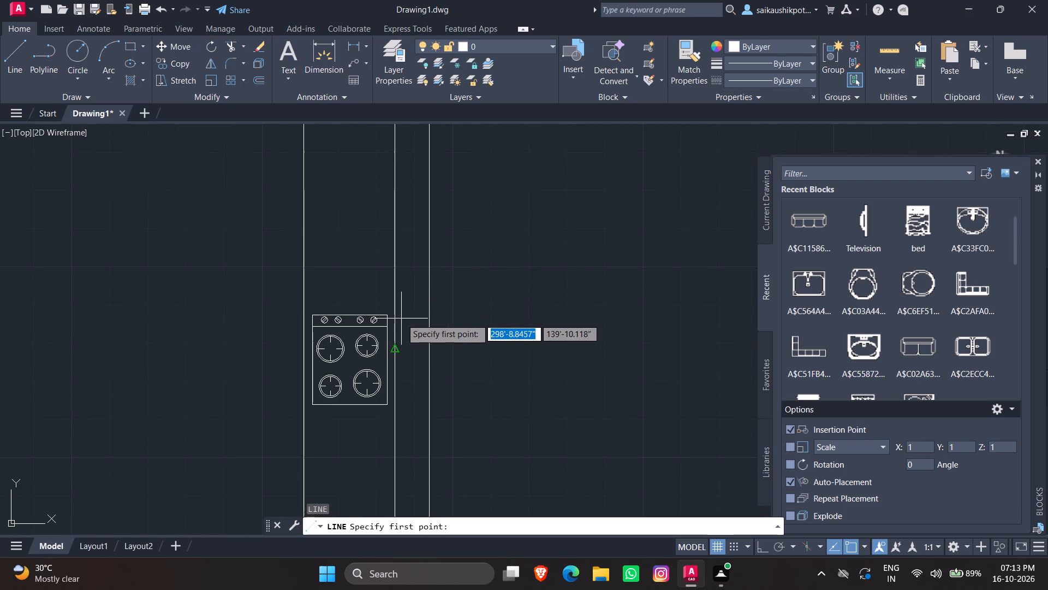
pyautogui.click(398, 347)
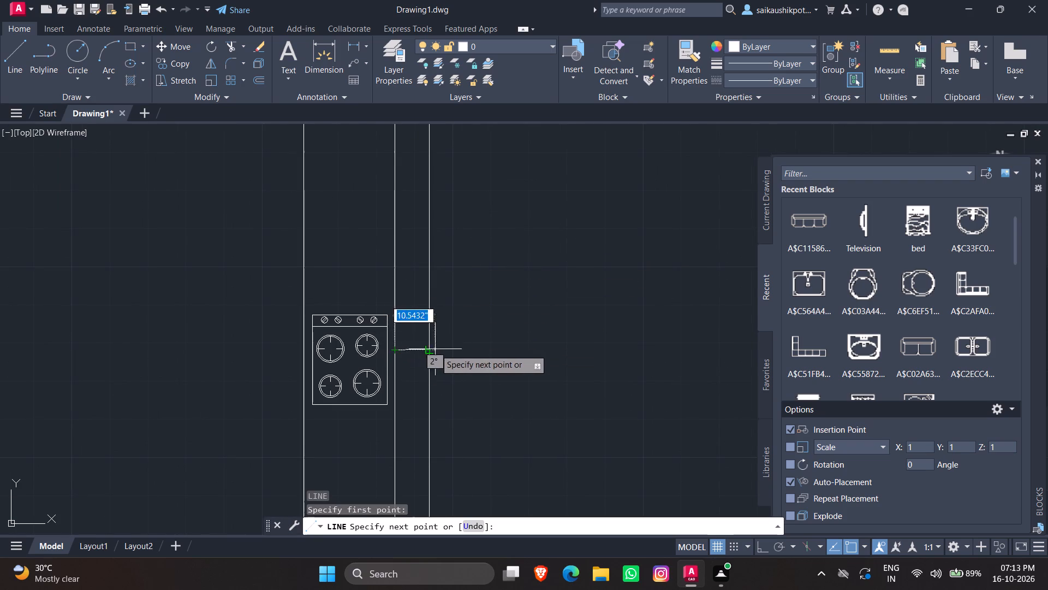
pyautogui.click(430, 349)
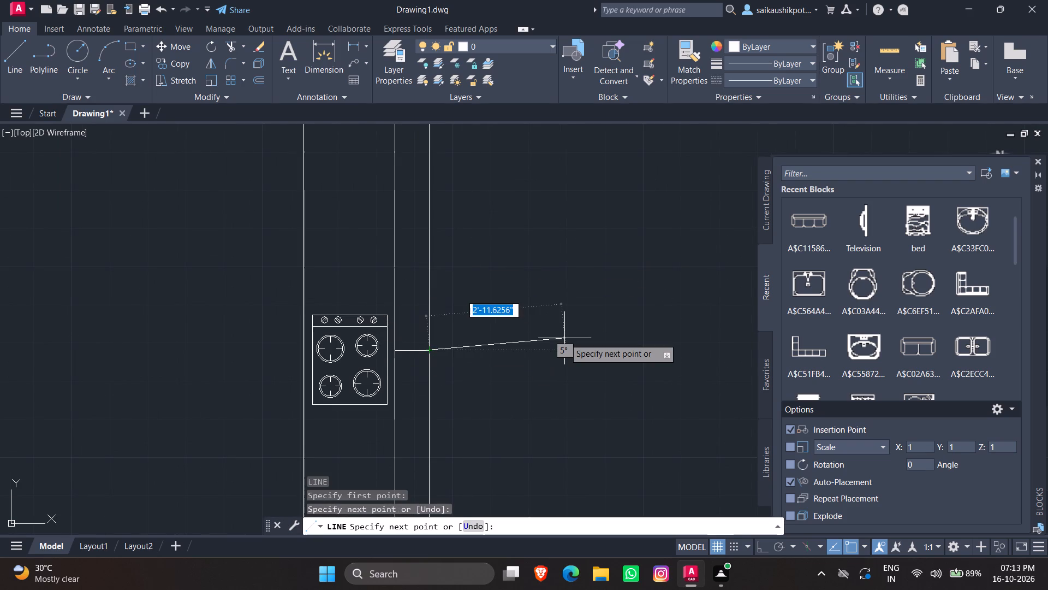
pyautogui.press('Escape')
pyautogui.press('Escape')
# Offset the short line across the outer wall beside the stove by 3' to both sides.
pyautogui.press('o')
pyautogui.press('Return')
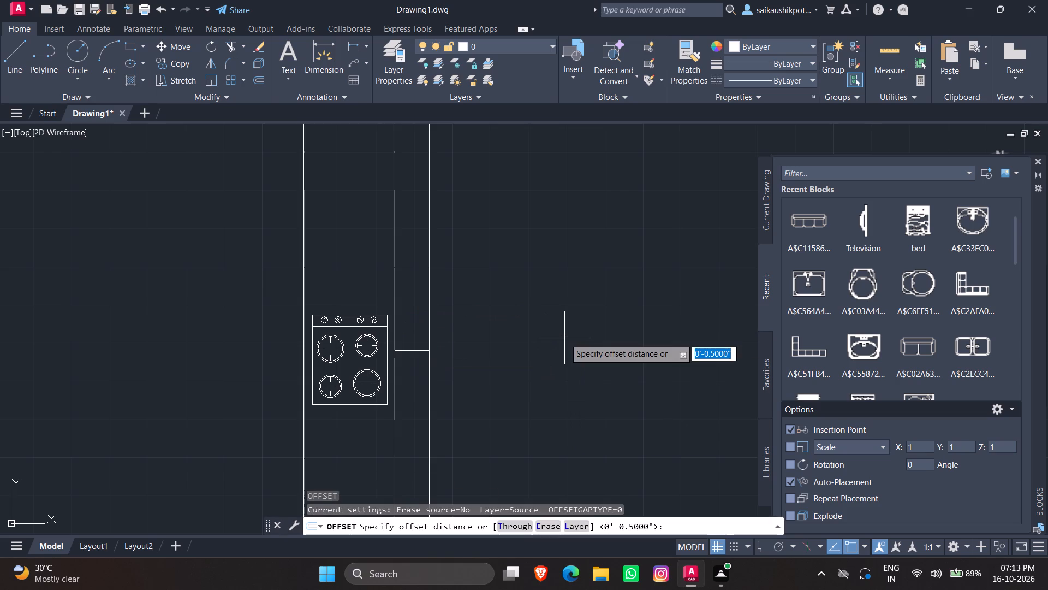
pyautogui.press('6')
pyautogui.press('BackSpace')
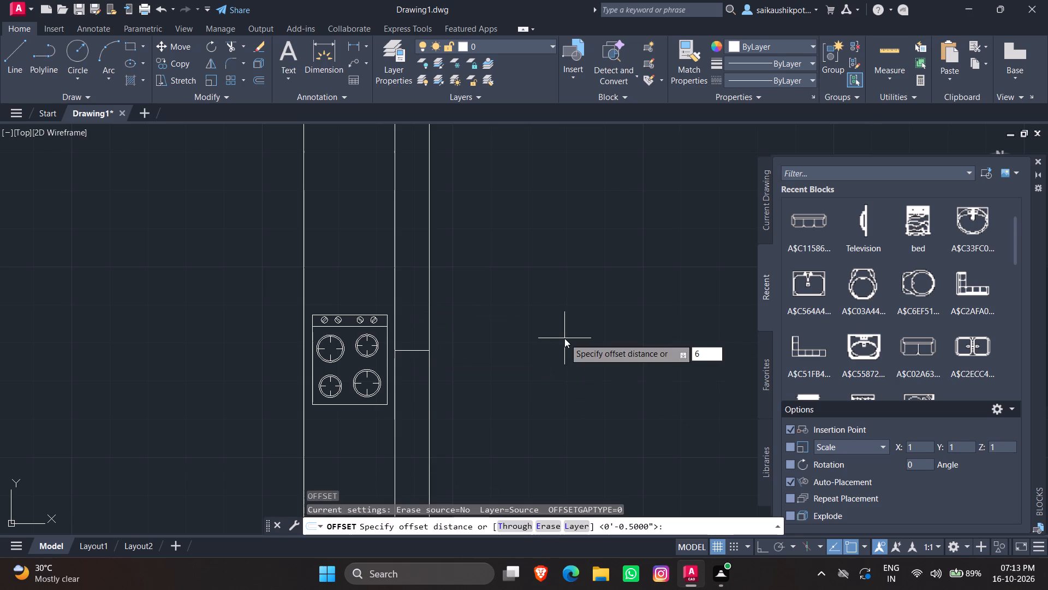
pyautogui.write("3'")
pyautogui.press('Return')
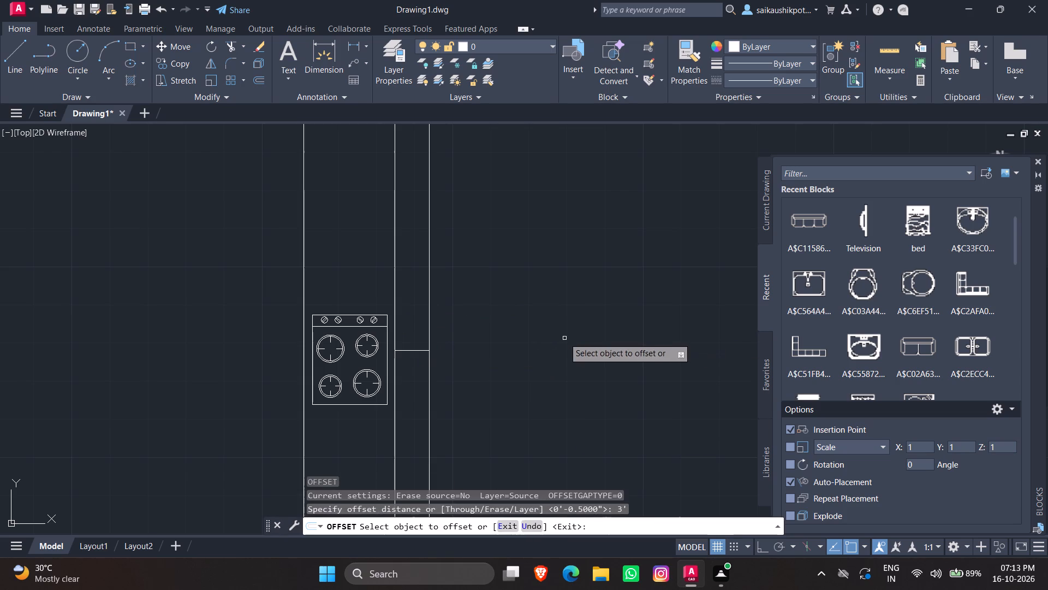
pyautogui.click(412, 349)
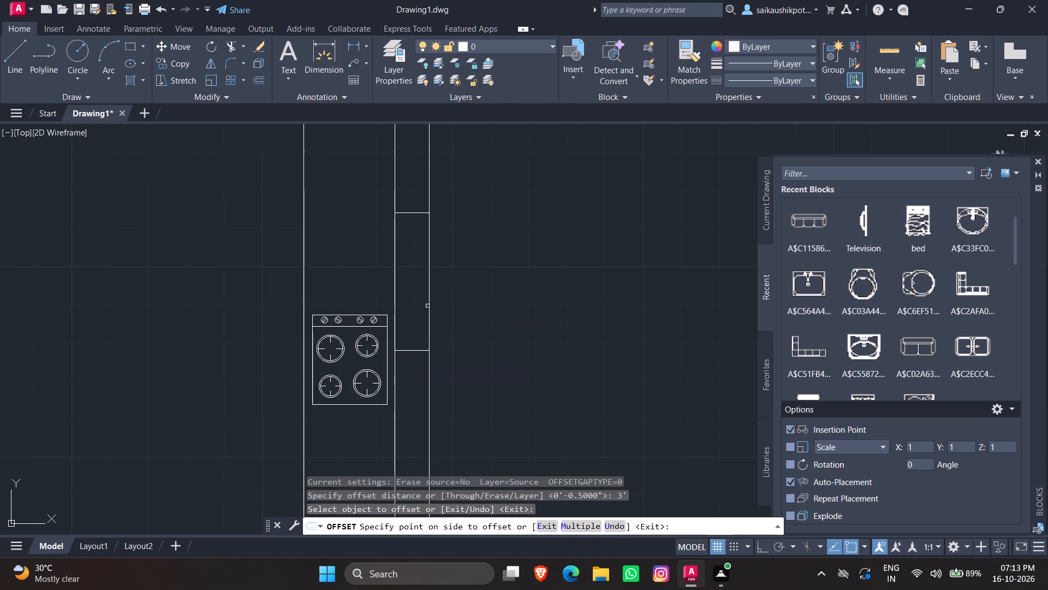
pyautogui.click(427, 306)
pyautogui.scroll(-3, 444, 294)
pyautogui.scroll(1, 439, 306)
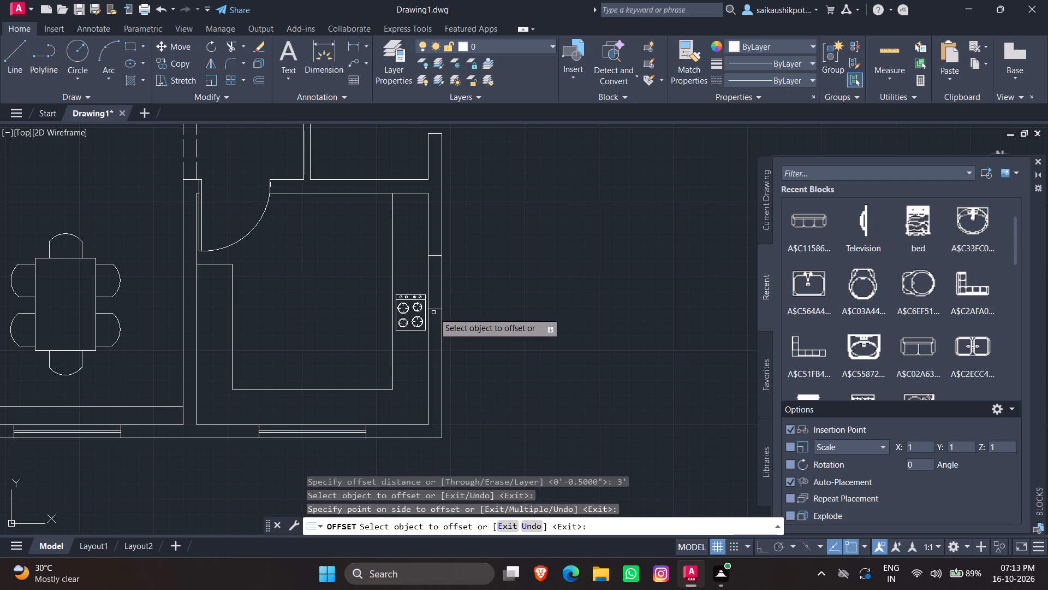
pyautogui.click(436, 309)
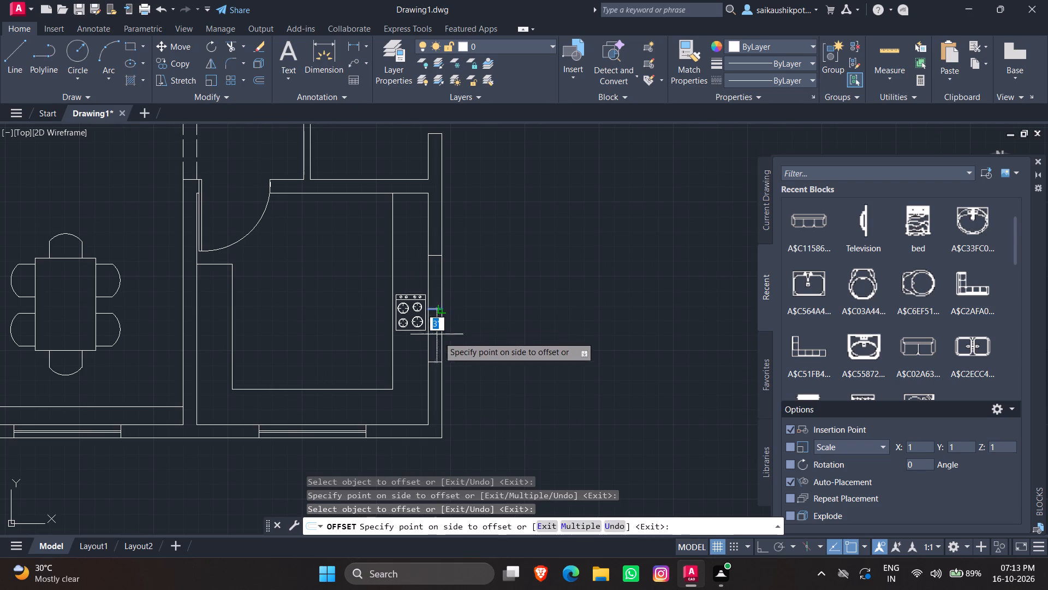
pyautogui.click(468, 369)
pyautogui.press('Escape')
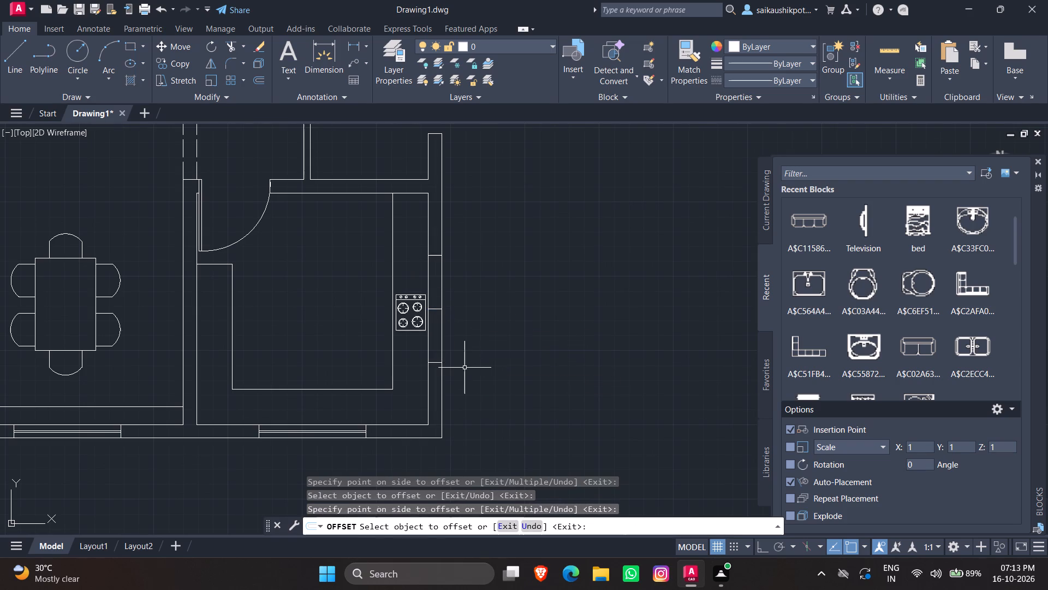
pyautogui.press('Escape')
# Trim away the original middle line between the two window end lines beside the stove.
pyautogui.write('tr')
pyautogui.press('Return')
pyautogui.press('Return')
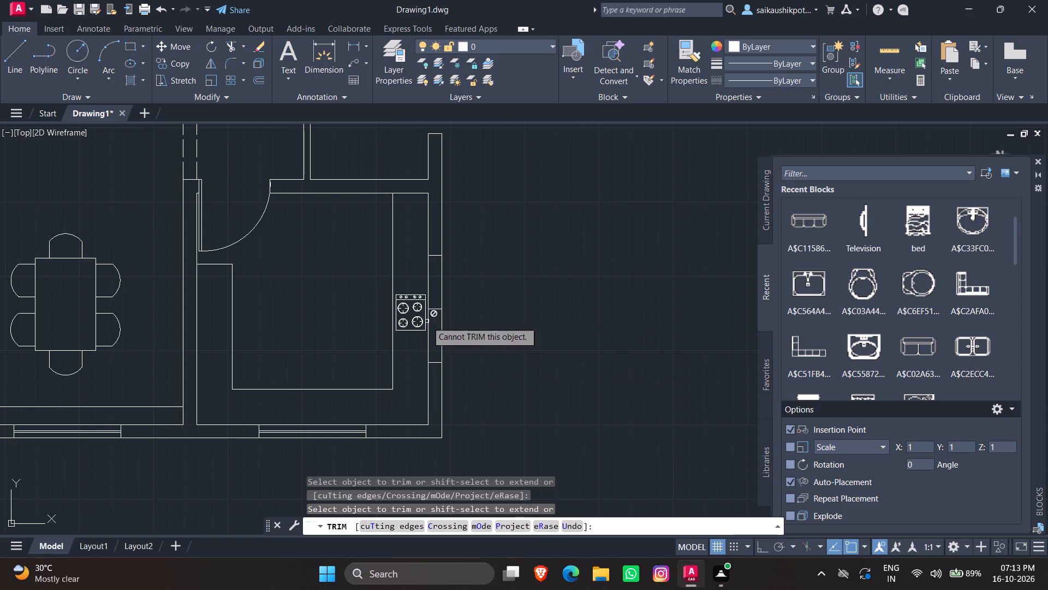
pyautogui.scroll(2, 428, 322)
pyautogui.click(440, 291)
pyautogui.click(439, 268)
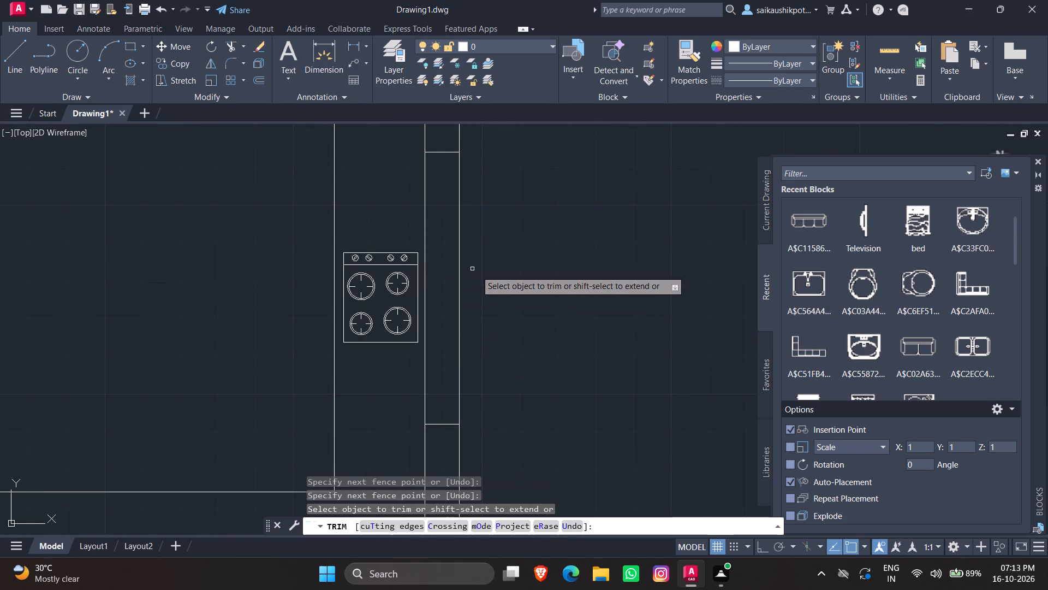
pyautogui.press('Escape')
pyautogui.press('Escape')
# Draw a vertical centerline between the midpoints of the two window end lines beside the stove.
pyautogui.press('l')
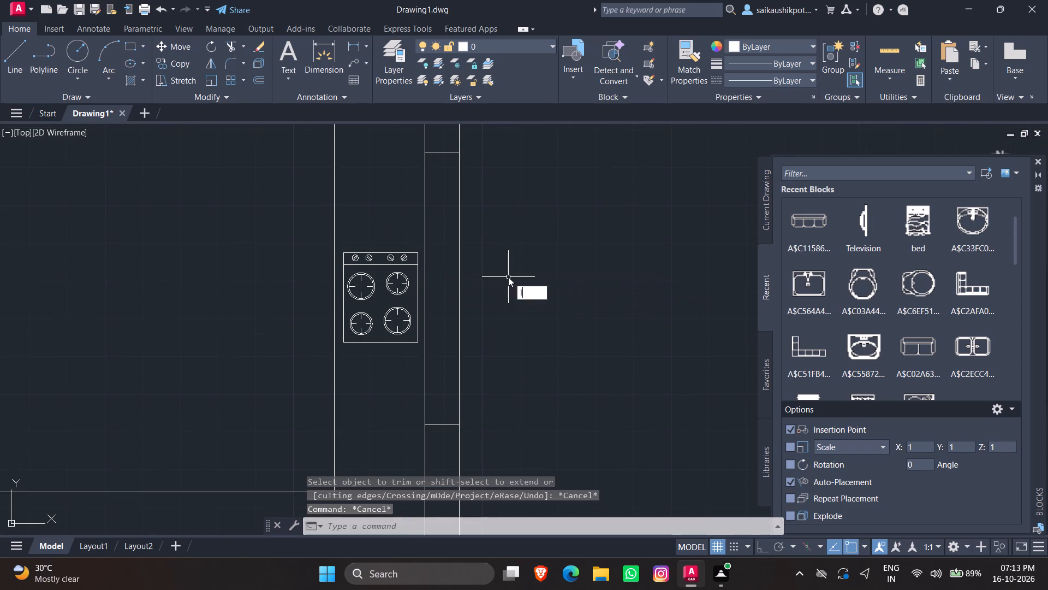
pyautogui.press('Return')
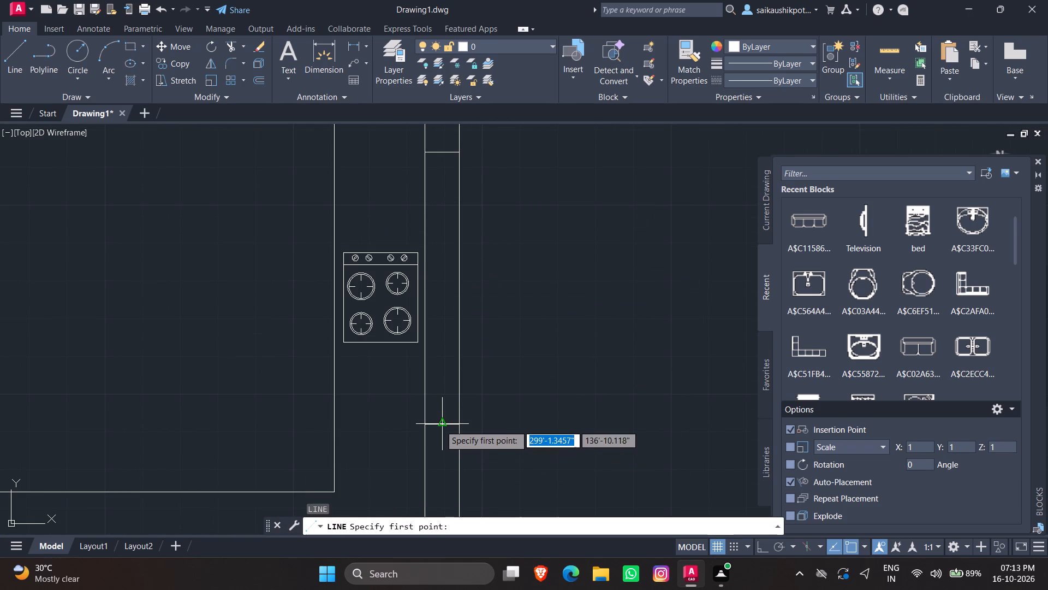
pyautogui.click(440, 423)
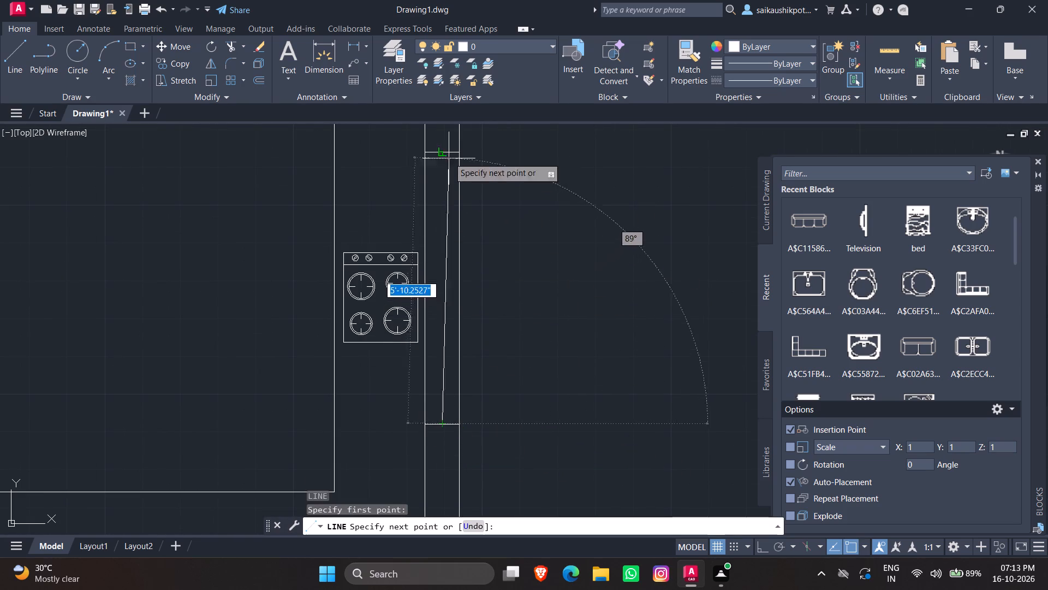
pyautogui.click(444, 155)
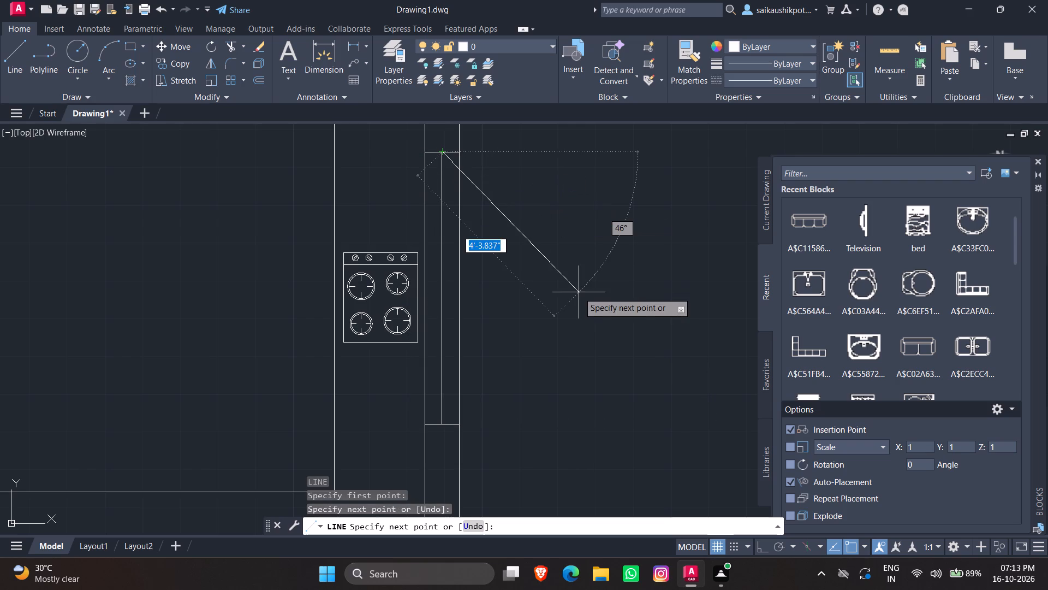
pyautogui.press('Escape')
pyautogui.press('Escape')
# Offset the window centerline beside the stove by 0.5" to both sides.
pyautogui.press('o')
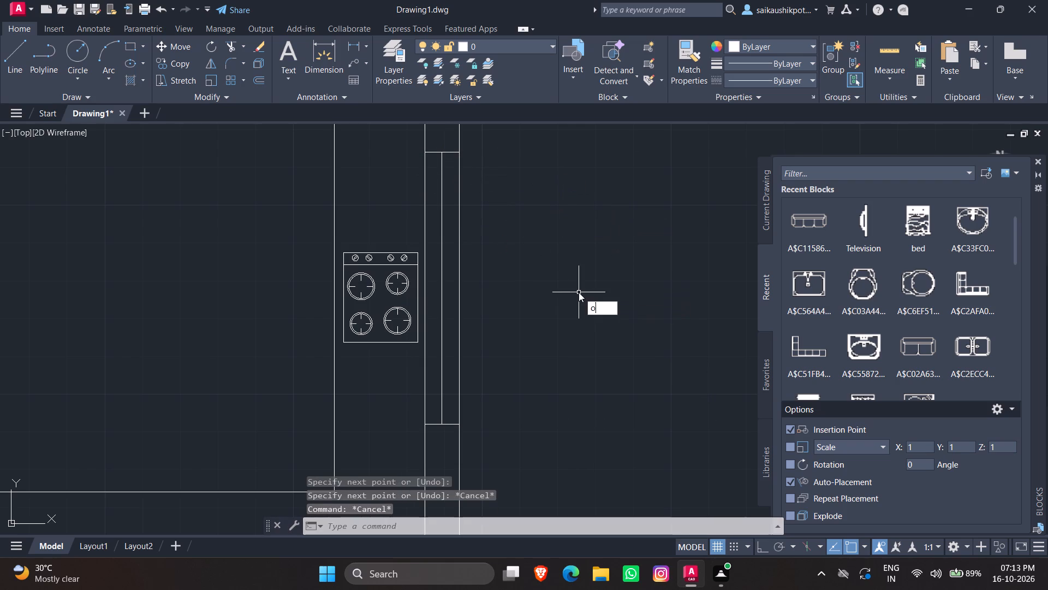
pyautogui.press('Return')
pyautogui.write('0.5"')
pyautogui.press('Return')
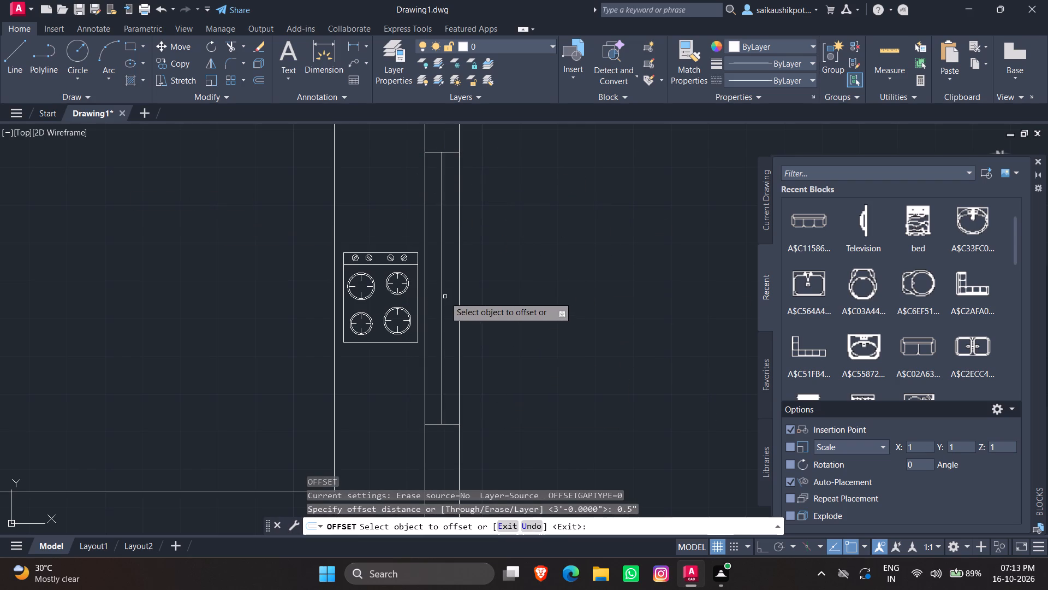
pyautogui.click(443, 295)
pyautogui.click(521, 318)
pyautogui.scroll(3, 443, 318)
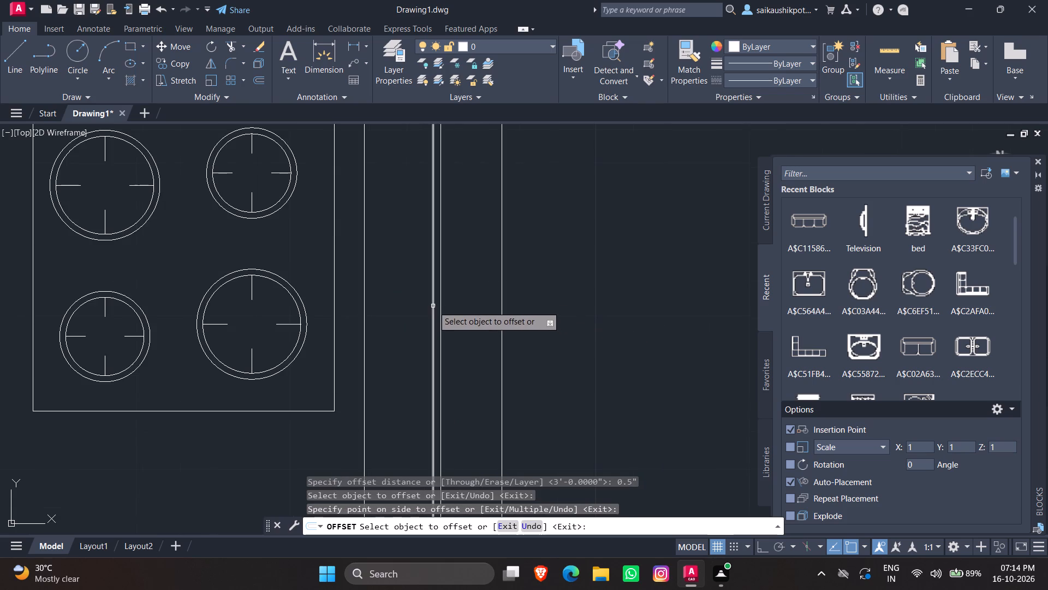
pyautogui.click(433, 306)
pyautogui.click(409, 310)
pyautogui.scroll(-1, 551, 315)
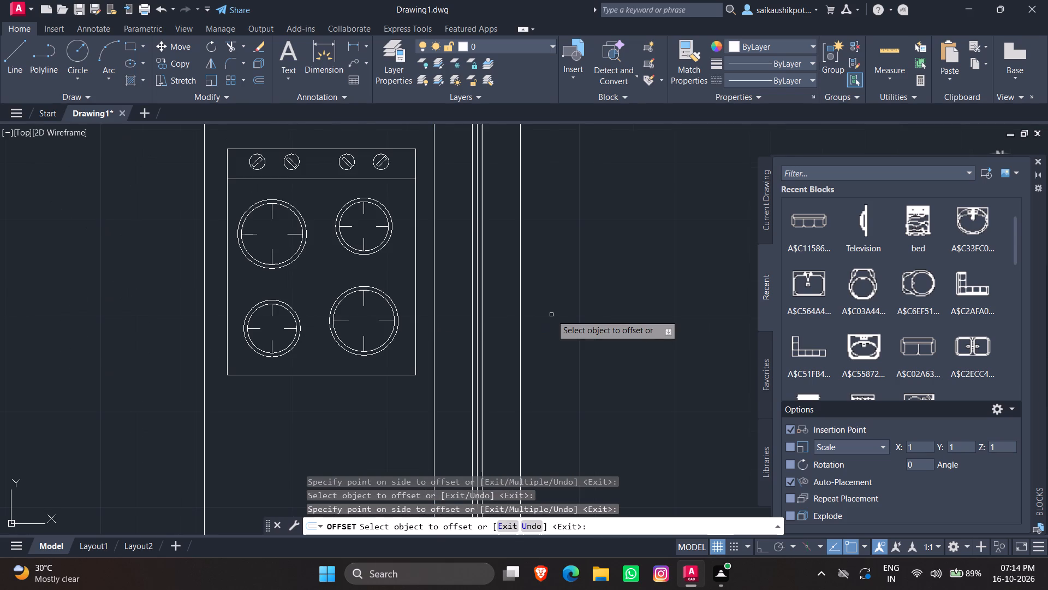
pyautogui.press('Escape')
pyautogui.press('Escape')
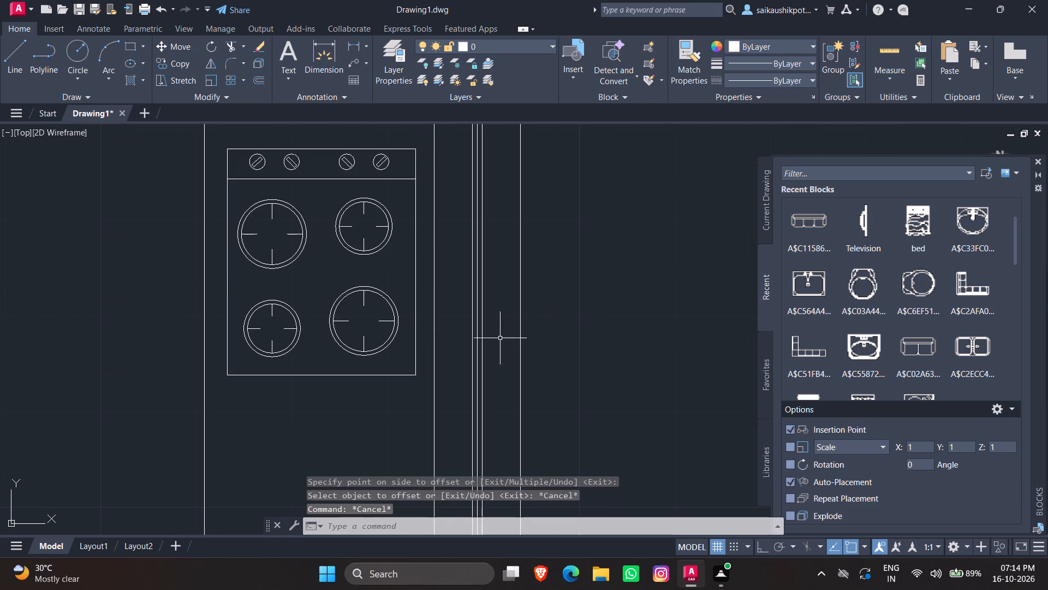
# Erase the original centerline between the two offset glazing lines beside the stove.
pyautogui.scroll(2, 500, 338)
pyautogui.click(438, 355)
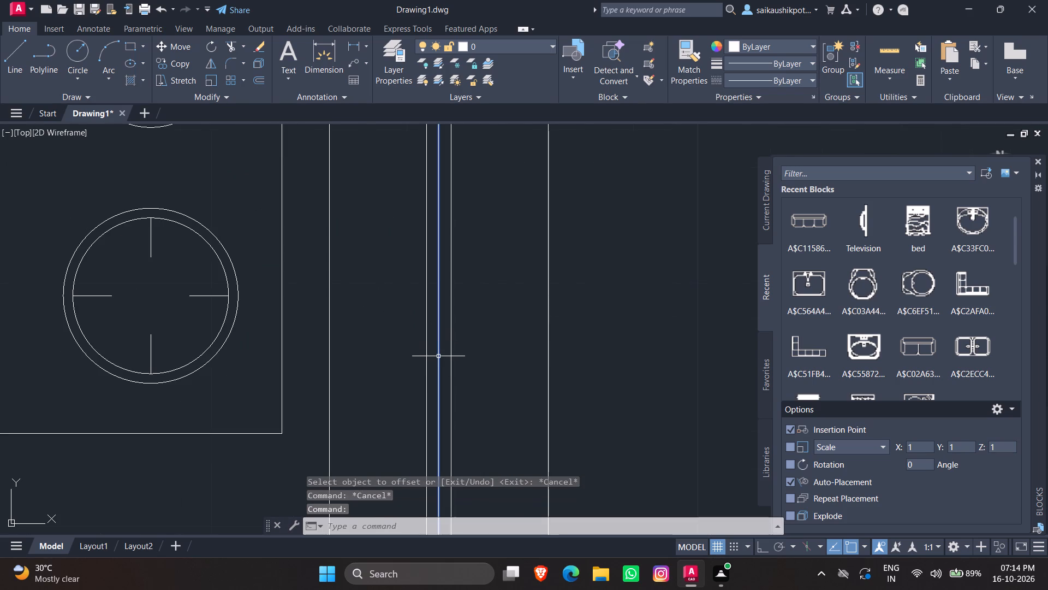
pyautogui.press('Delete')
# Draw a short horizontal line across the upper kitchen's outer wall beside the two-burner cooktop, from the inner wall line's midpoint to the outer line.
pyautogui.scroll(-3, 469, 314)
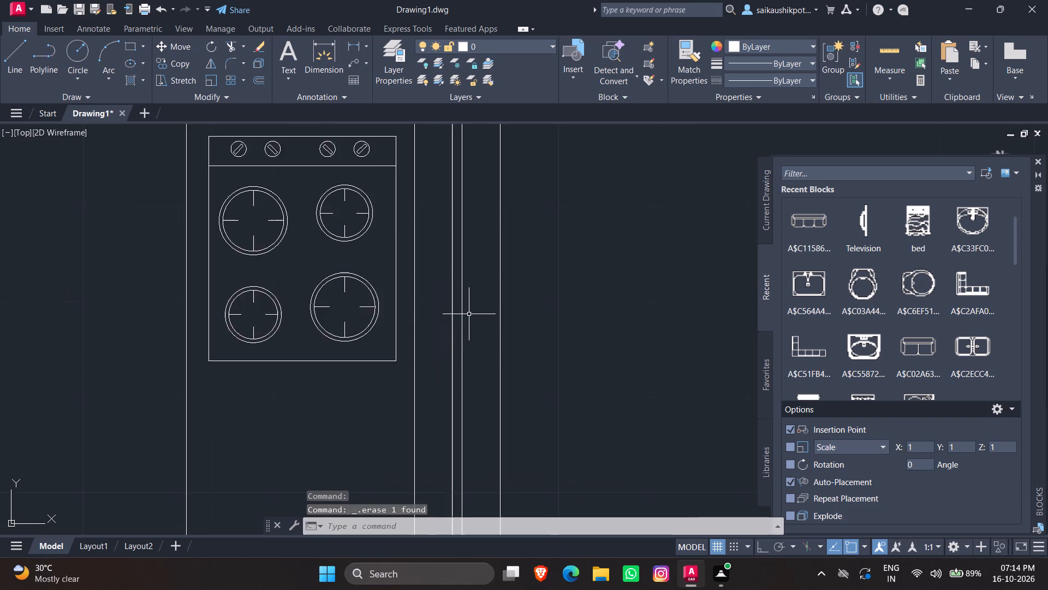
pyautogui.scroll(-6, 469, 314)
pyautogui.scroll(2, 470, 258)
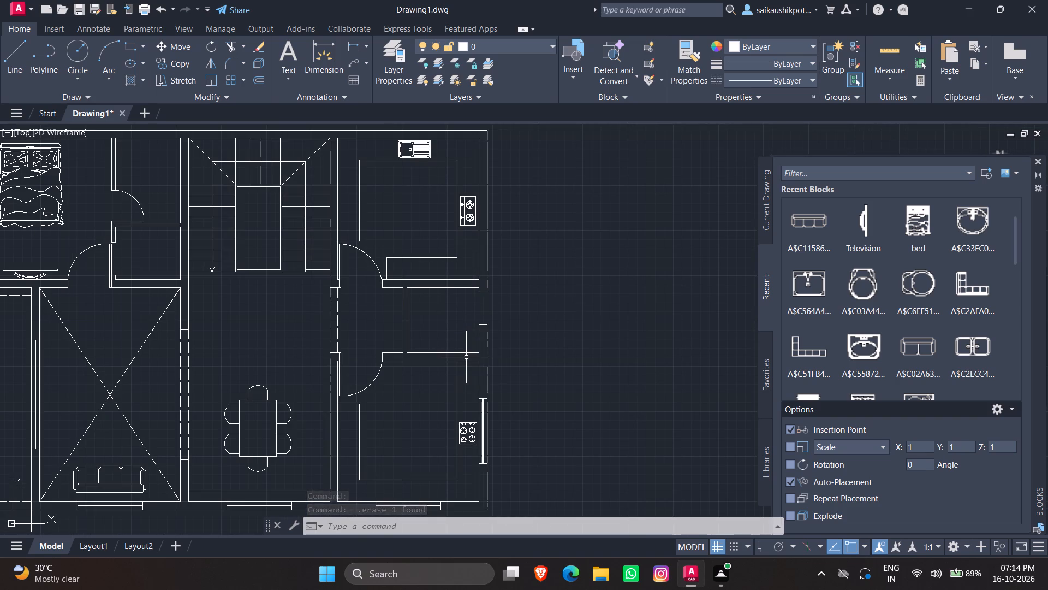
pyautogui.scroll(-1, 458, 371)
pyautogui.scroll(3, 472, 239)
pyautogui.scroll(1, 469, 339)
pyautogui.press('l')
pyautogui.press('Return')
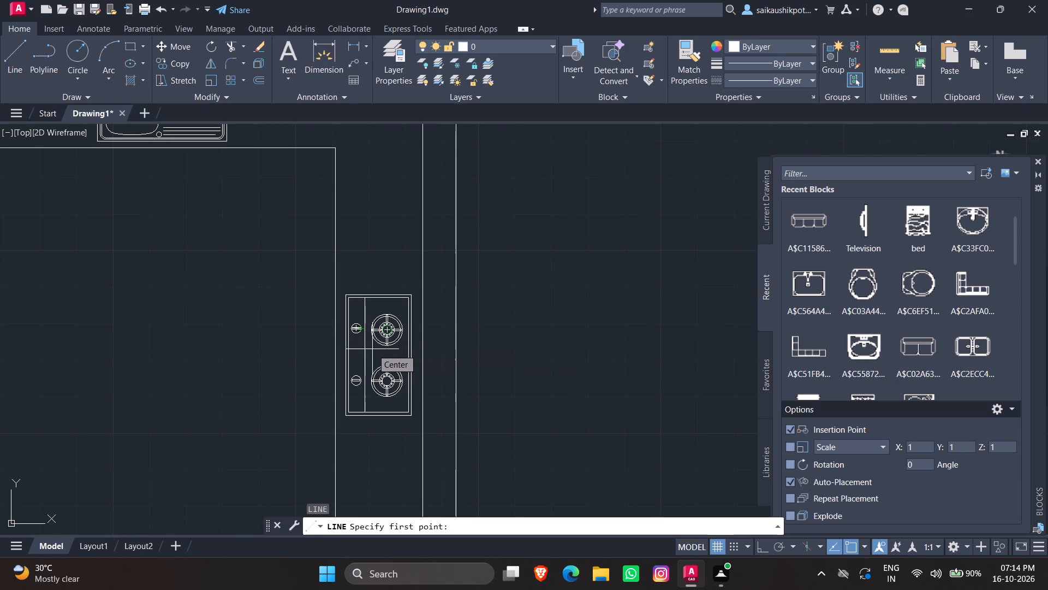
pyautogui.click(424, 346)
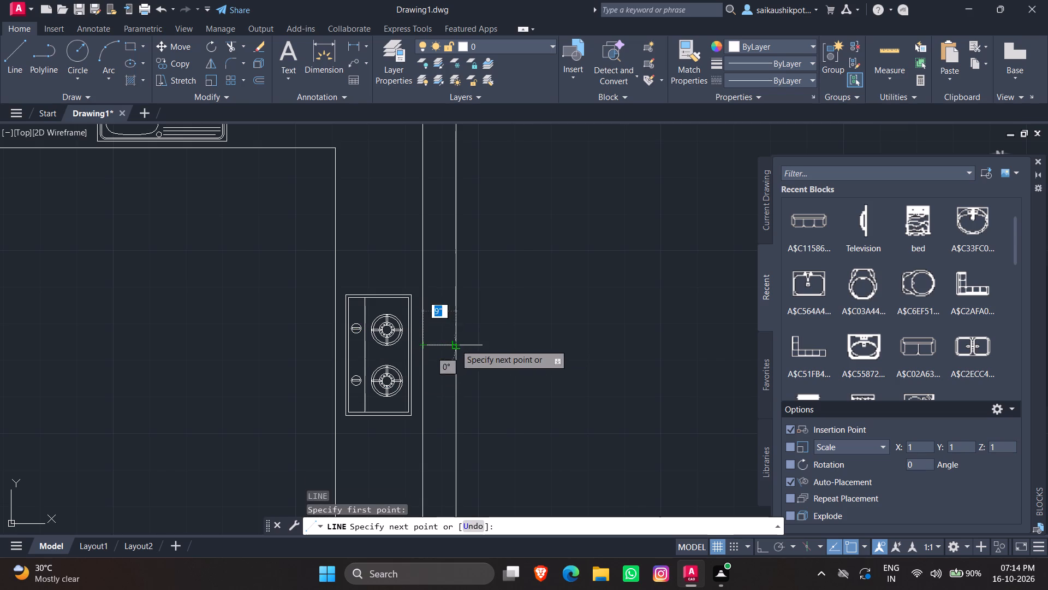
pyautogui.click(455, 344)
pyautogui.press('Escape')
pyautogui.press('Escape')
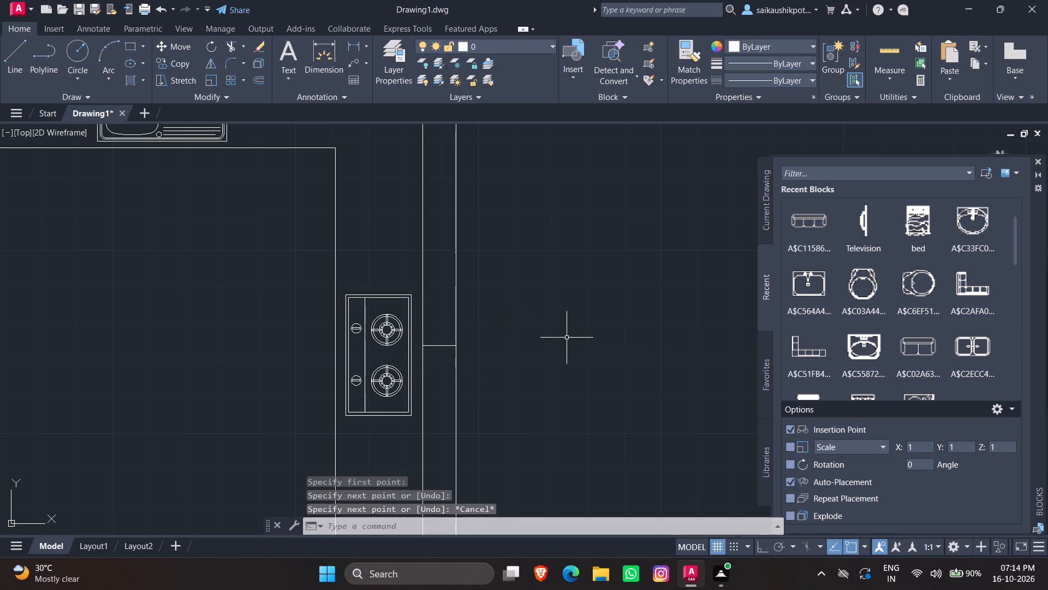
pyautogui.press('Escape')
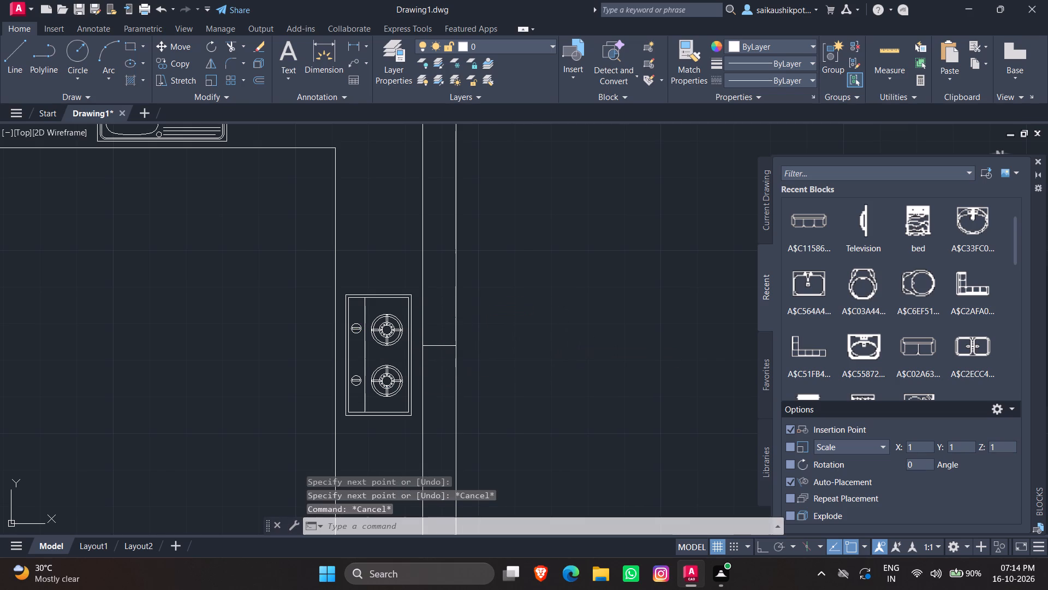
# Offset the short wall line beside the two-burner cooktop 3' toward the sink-side wall to form the other window end.
pyautogui.press('o')
pyautogui.press('Return')
pyautogui.write("4'")
pyautogui.press('Return')
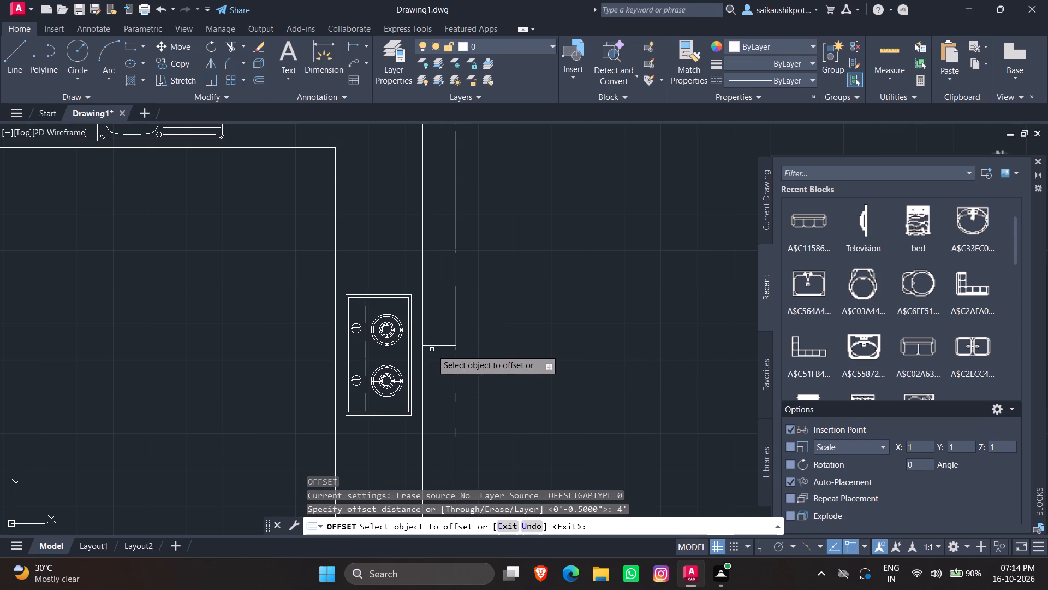
pyautogui.click(433, 346)
pyautogui.scroll(-1, 505, 267)
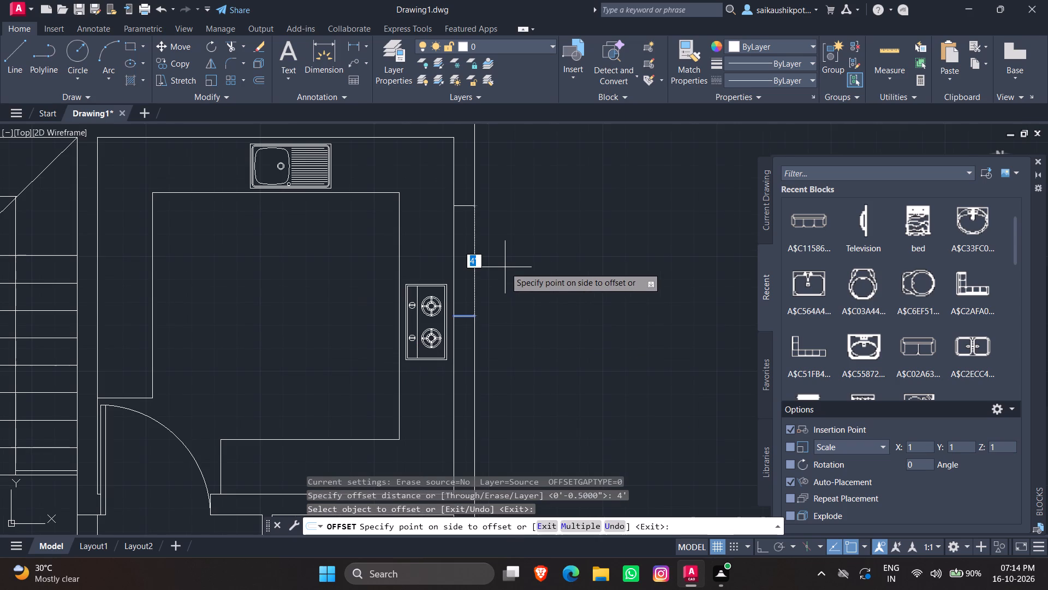
pyautogui.write("3'")
pyautogui.press('Return')
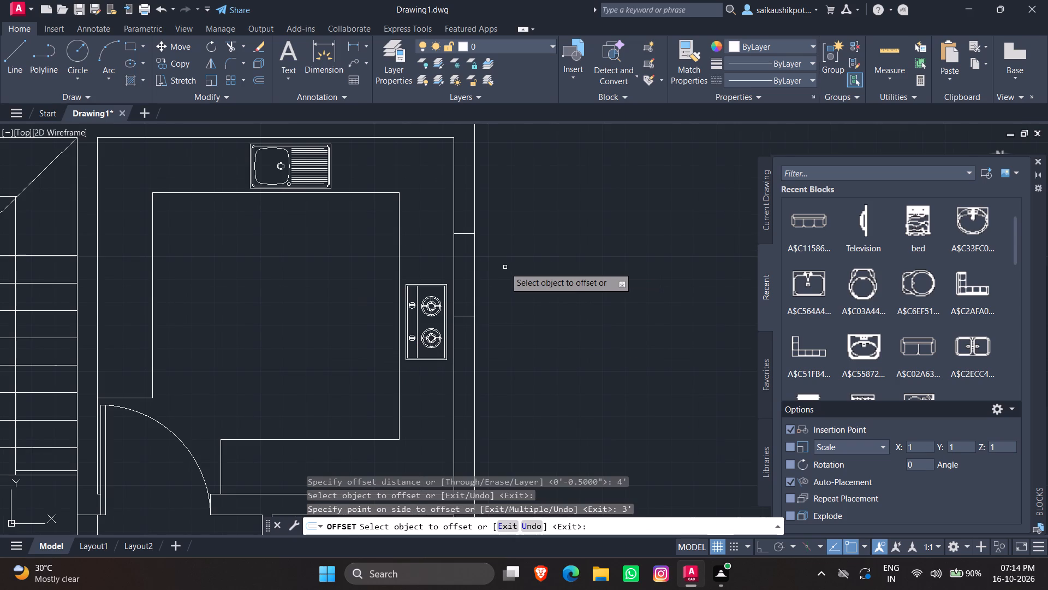
pyautogui.press('Escape')
pyautogui.press('Escape')
# Draw a vertical centerline between the midpoints of the two window end lines beside the two-burner cooktop.
pyautogui.press('l')
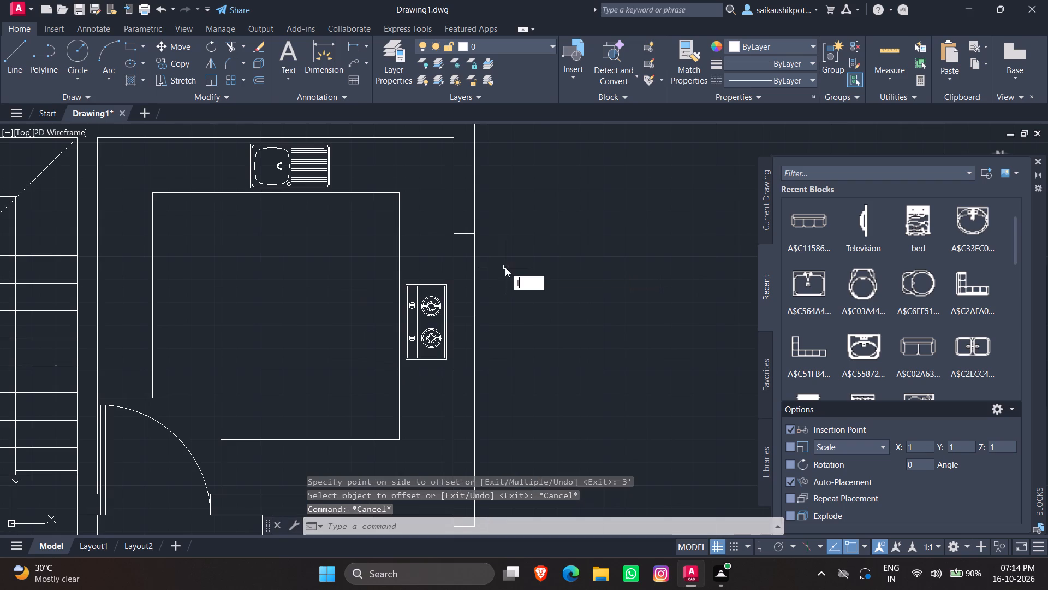
pyautogui.press('Return')
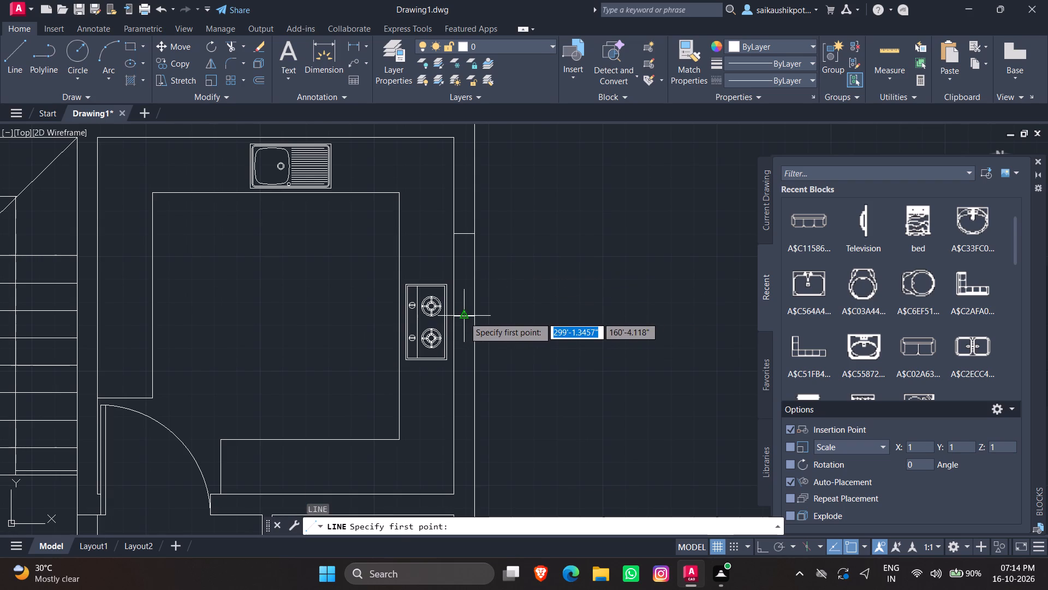
pyautogui.click(464, 317)
pyautogui.click(462, 235)
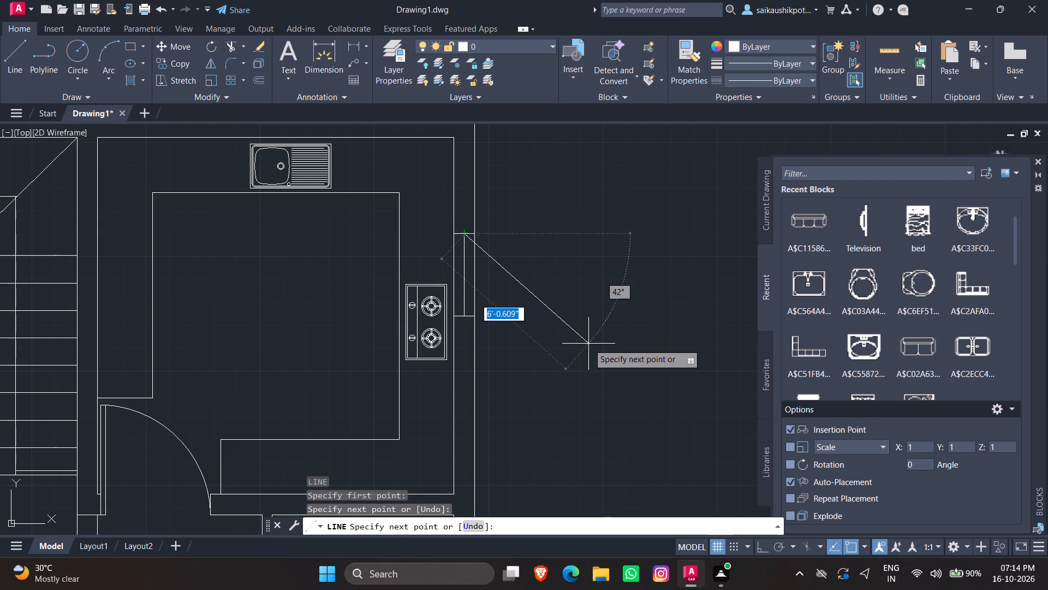
pyautogui.press('Escape')
# Offset the window centerline beside the two-burner cooktop by 0.5" to both sides.
pyautogui.press('o')
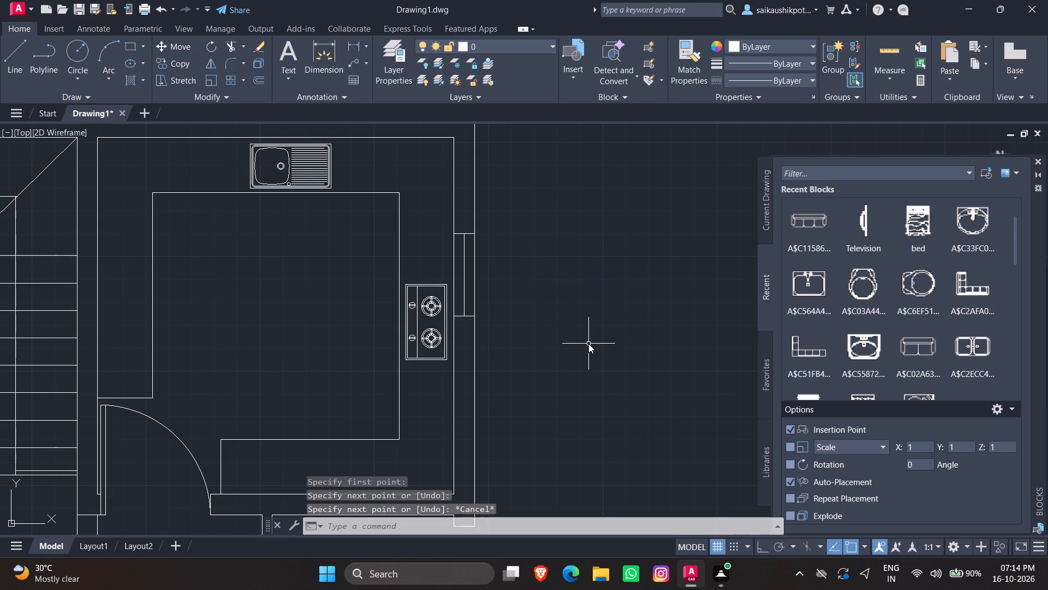
pyautogui.press('Return')
pyautogui.write('0.5')
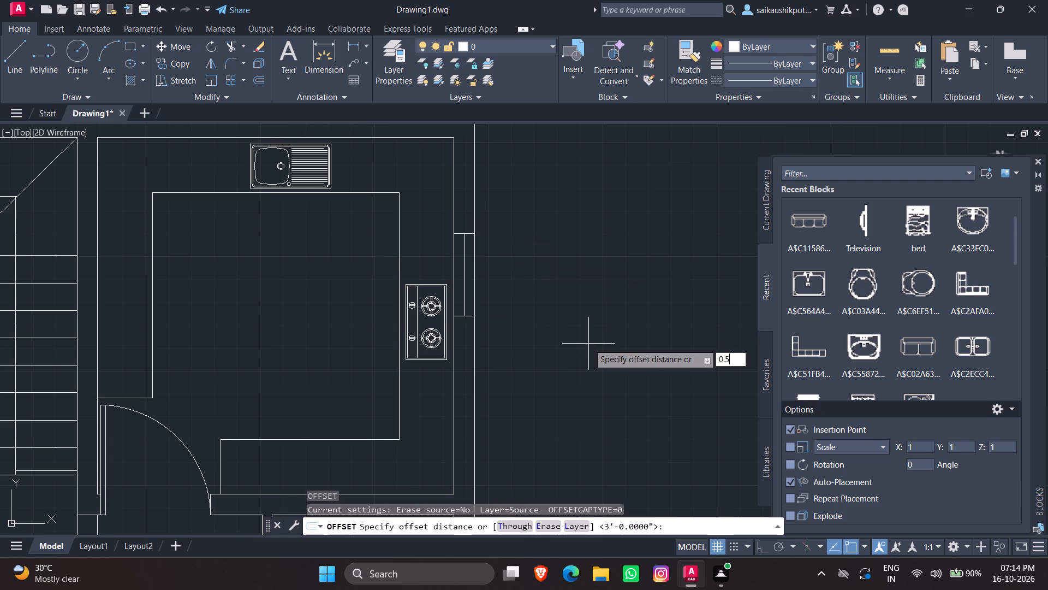
pyautogui.hotkey('shift', '"')
pyautogui.press('Return')
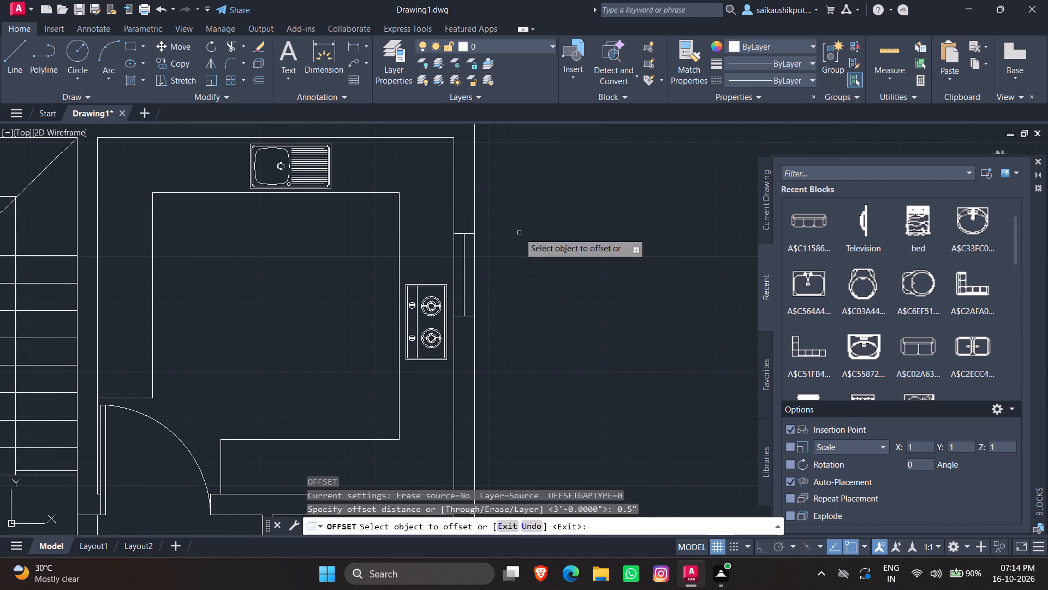
pyautogui.scroll(1, 469, 294)
pyautogui.click(458, 279)
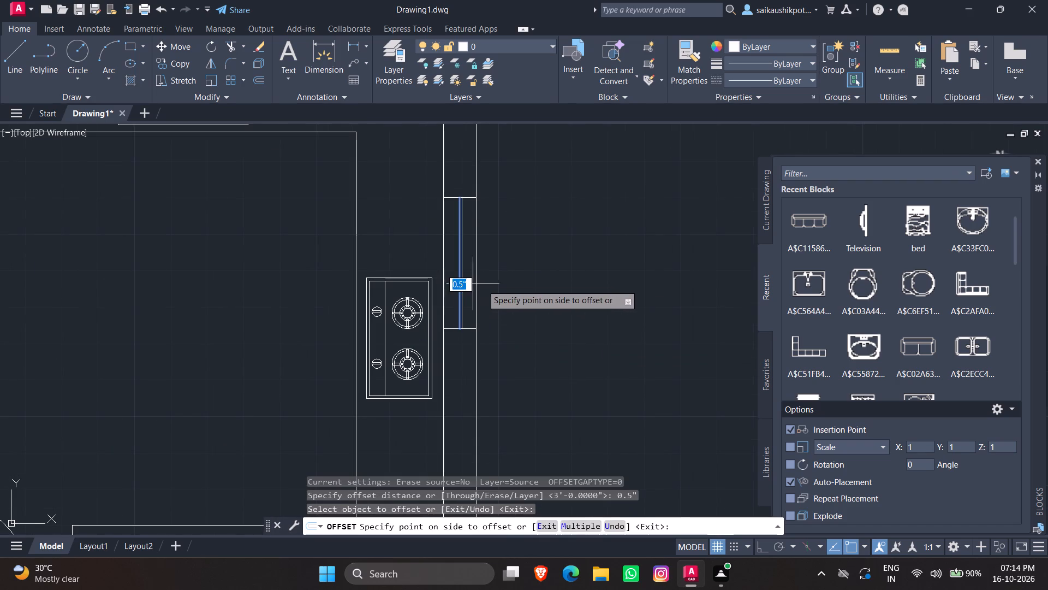
pyautogui.click(515, 290)
pyautogui.scroll(2, 463, 304)
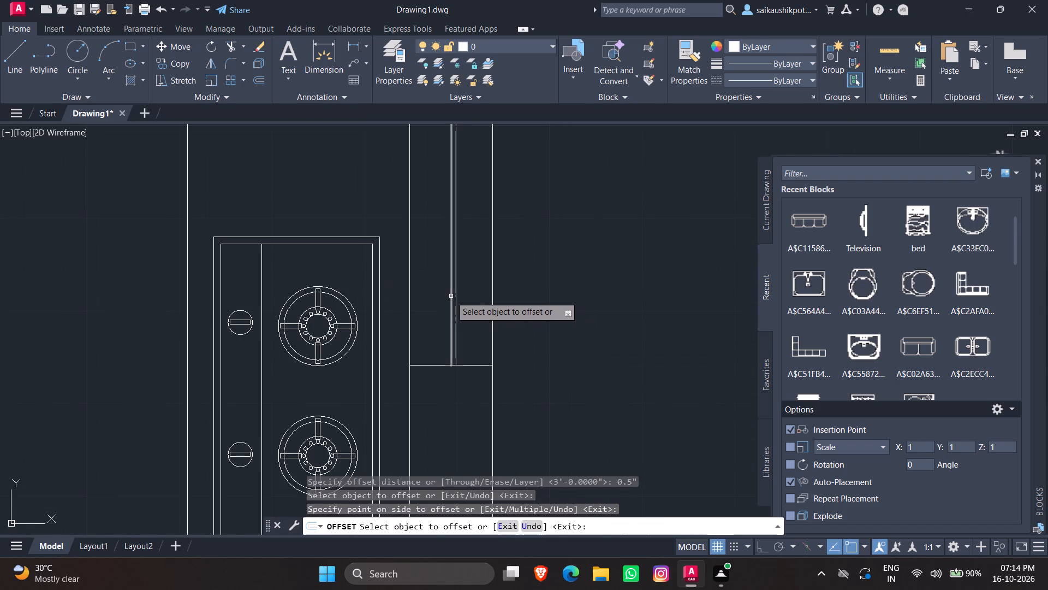
pyautogui.click(451, 296)
pyautogui.click(432, 303)
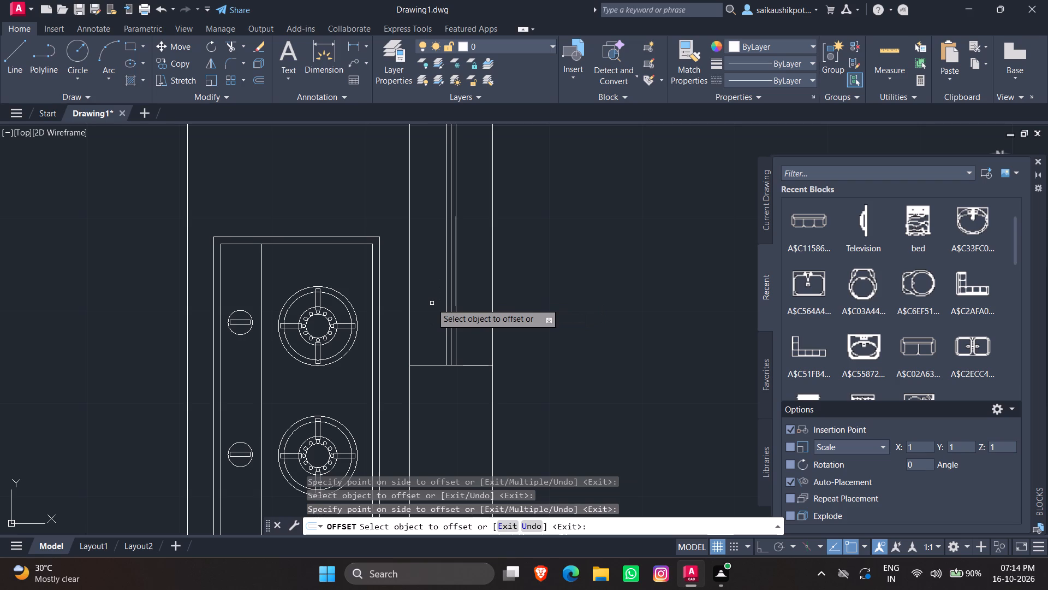
pyautogui.press('Escape')
pyautogui.press('Escape')
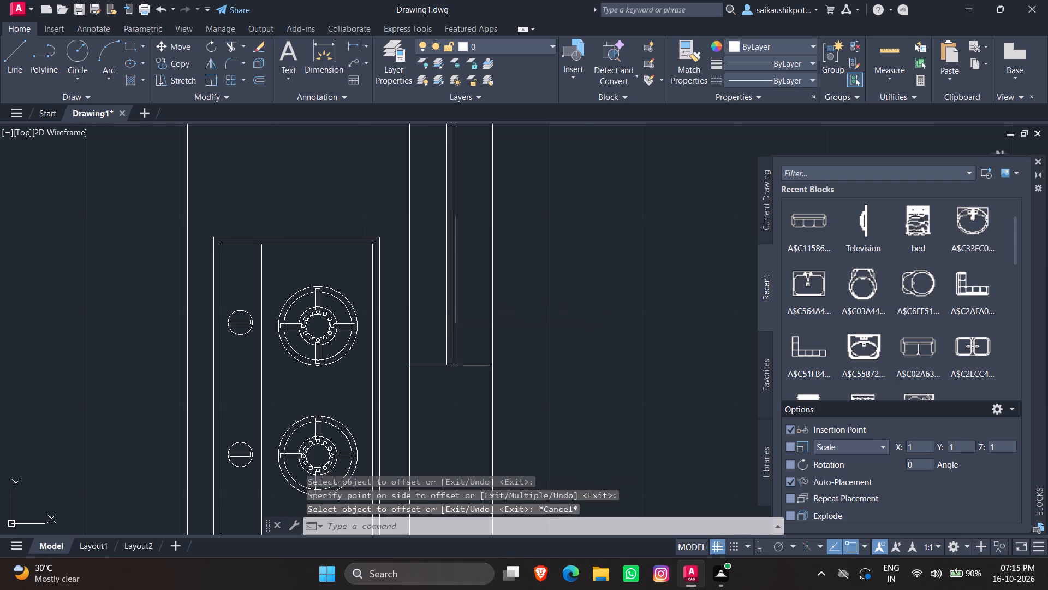
# Erase the original centerline between the two offset glazing lines beside the two-burner cooktop.
pyautogui.scroll(1, 415, 311)
pyautogui.click(472, 339)
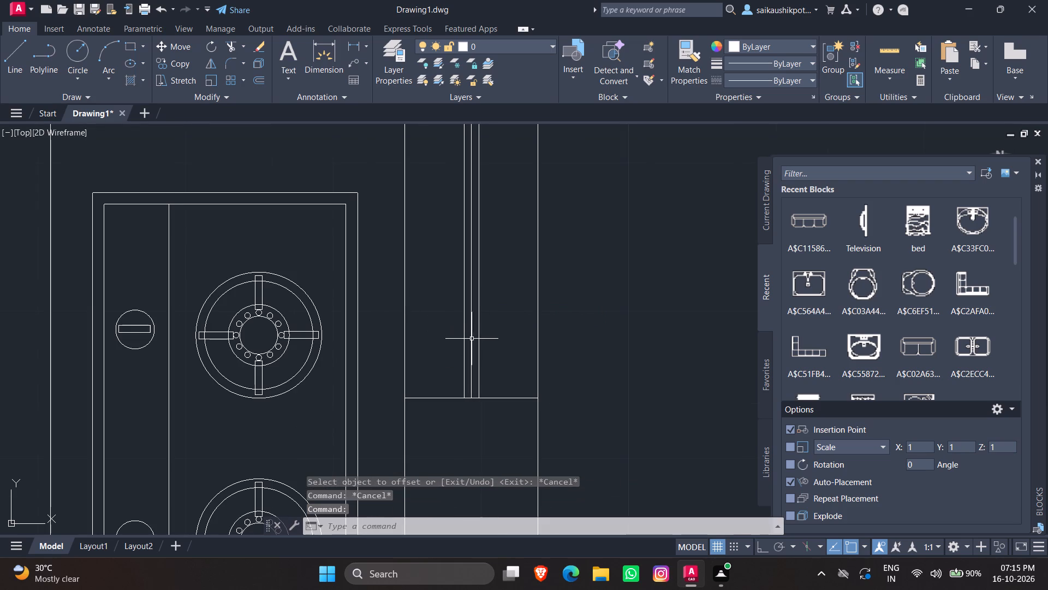
pyautogui.press('Delete')
pyautogui.press('Escape')
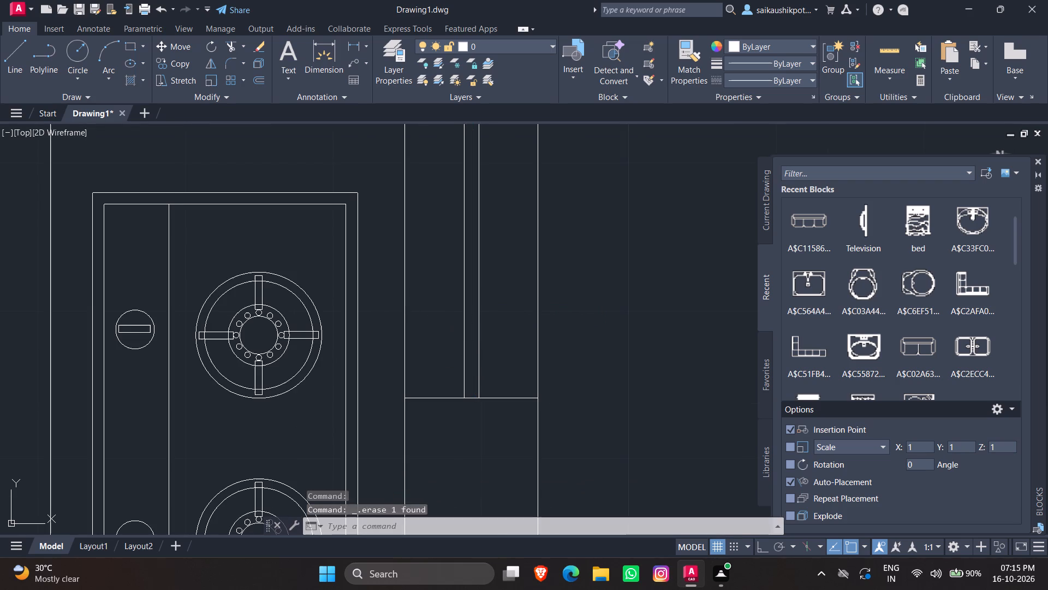
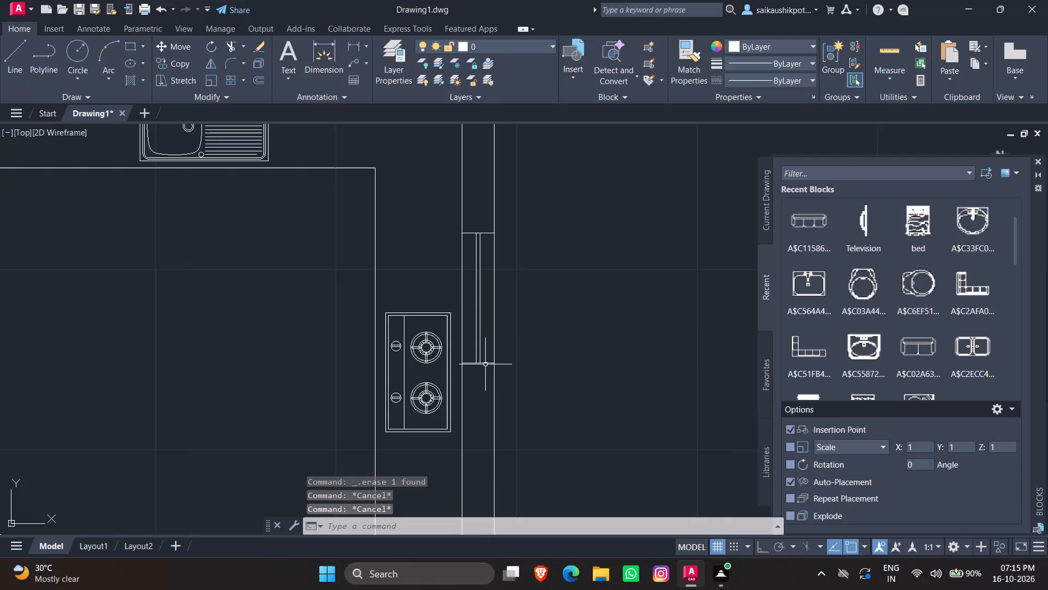
# Draw a line across the kitchen wall behind the sink, from the inner wall line's midpoint perpendicular to the outer wall line.
pyautogui.press('Escape')
pyautogui.scroll(-2, 511, 397)
pyautogui.press('Escape')
pyautogui.scroll(2, 415, 254)
pyautogui.press('Escape')
pyautogui.press('Escape')
pyautogui.press('l')
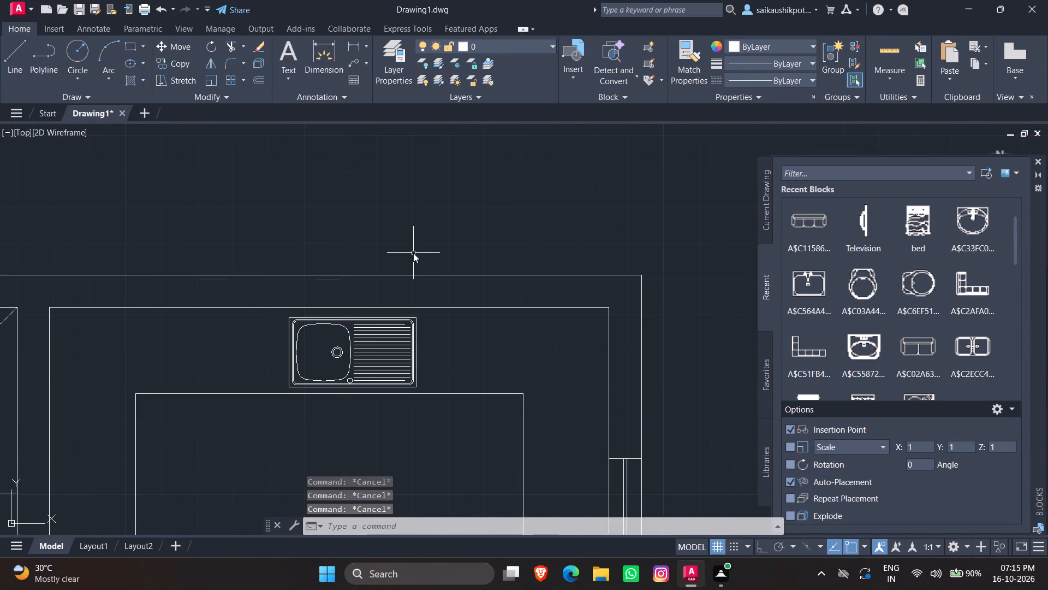
pyautogui.press('Return')
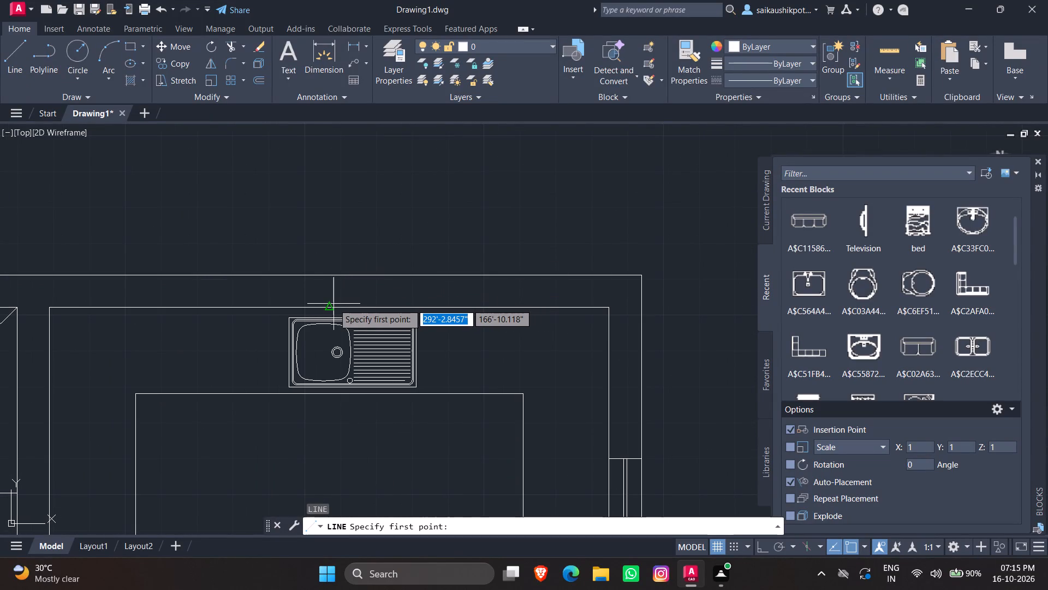
pyautogui.click(333, 304)
pyautogui.click(330, 273)
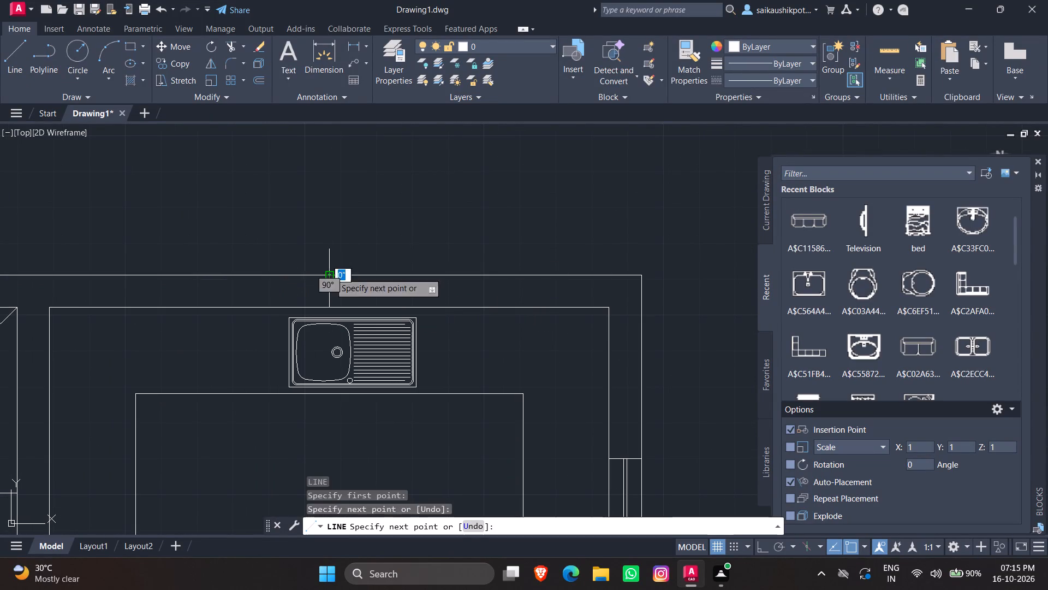
pyautogui.press('Escape')
pyautogui.press('Escape')
pyautogui.press('Escape')
# Offset the new cross line 2.5' to each side along the kitchen wall to mark the window opening's ends.
pyautogui.press('o')
pyautogui.press('Return')
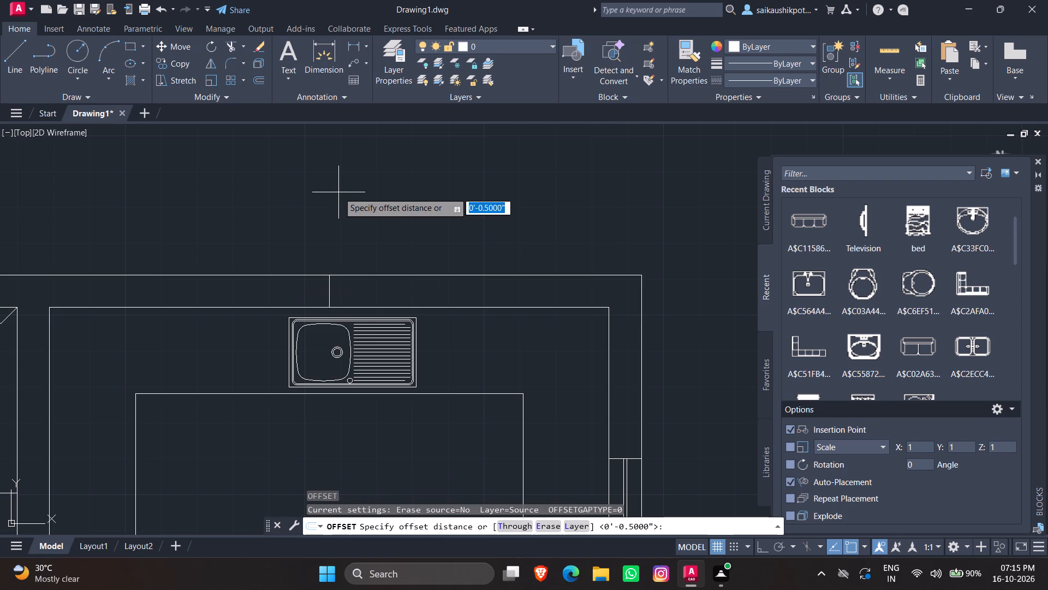
pyautogui.press('2')
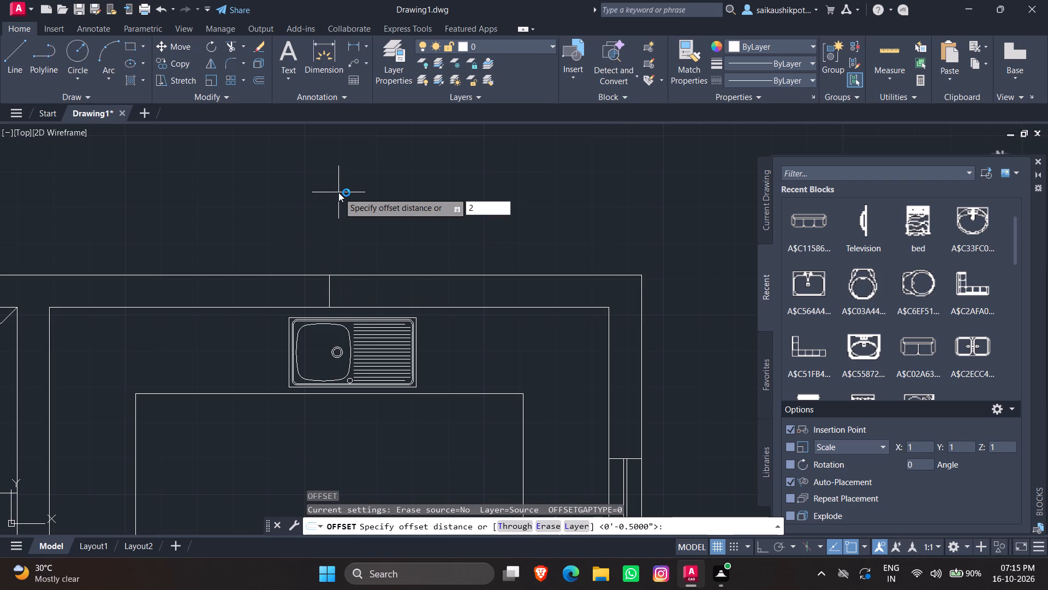
pyautogui.write(".5'")
pyautogui.press('Return')
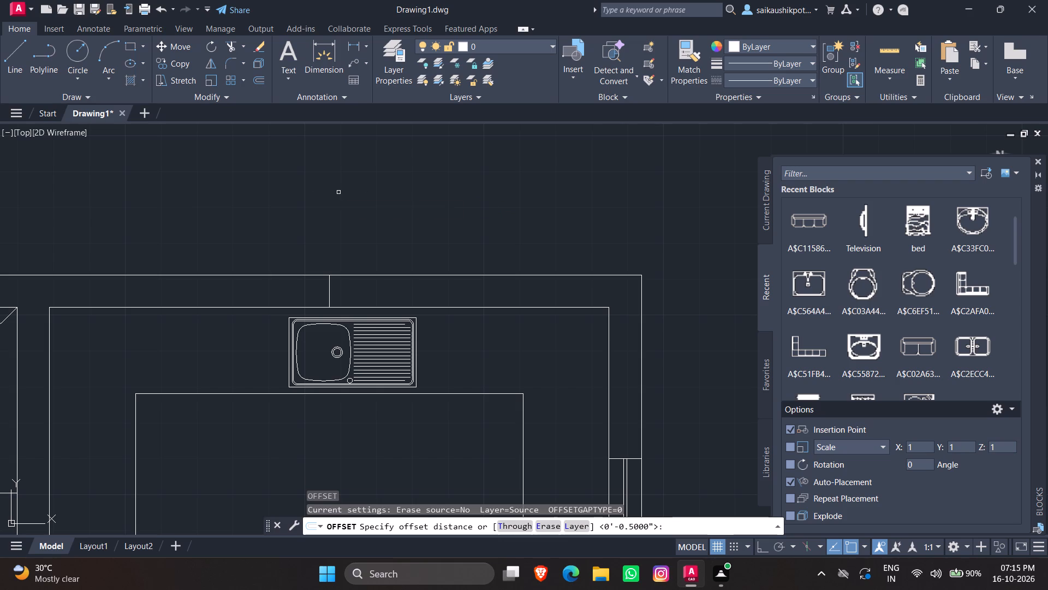
pyautogui.click(328, 288)
pyautogui.click(402, 292)
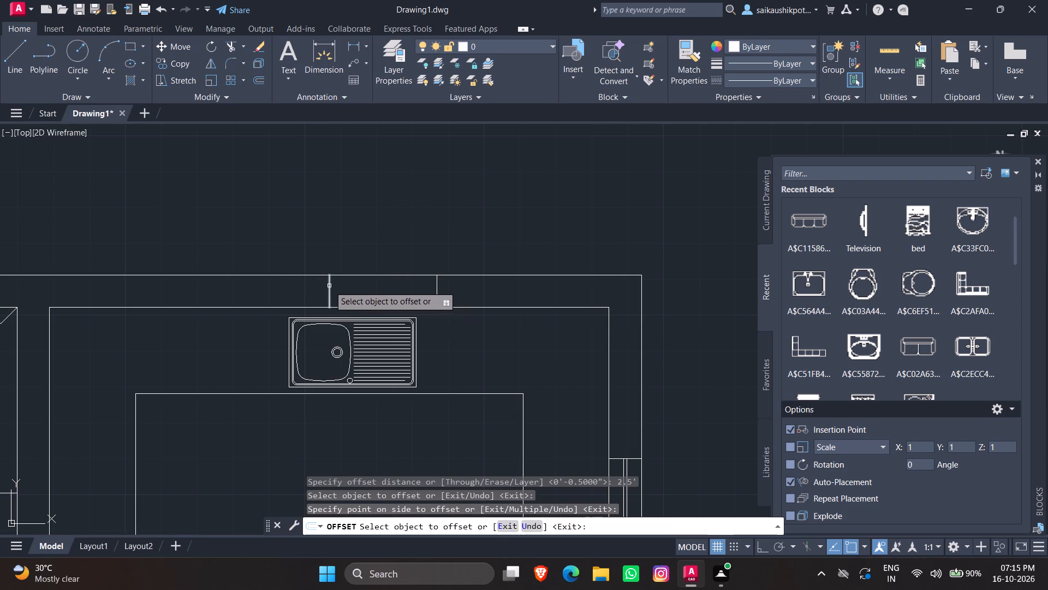
pyautogui.doubleClick(329, 286)
pyautogui.click(168, 290)
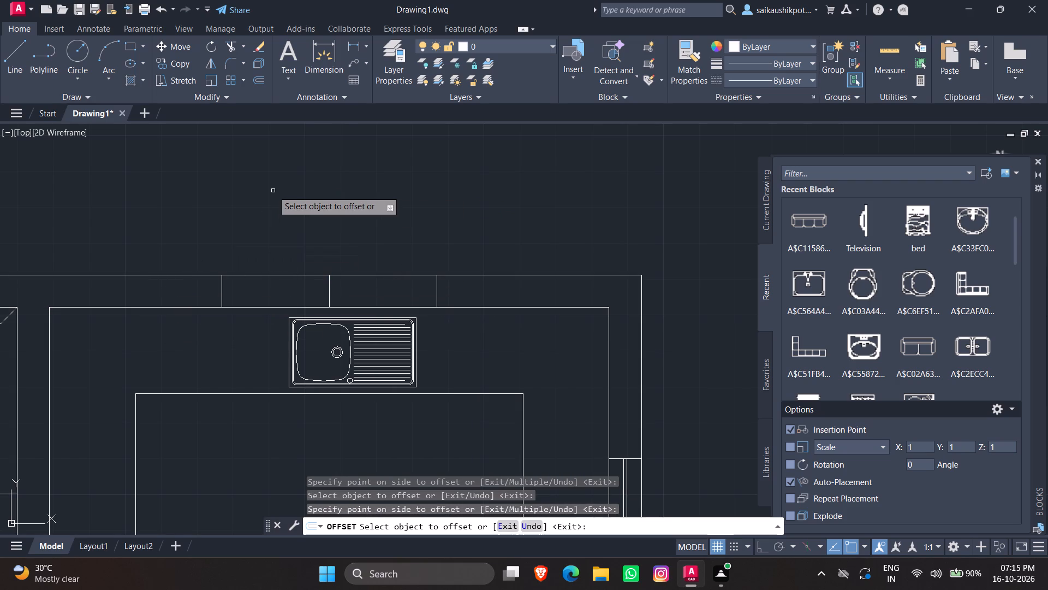
pyautogui.press('Escape')
pyautogui.press('Escape')
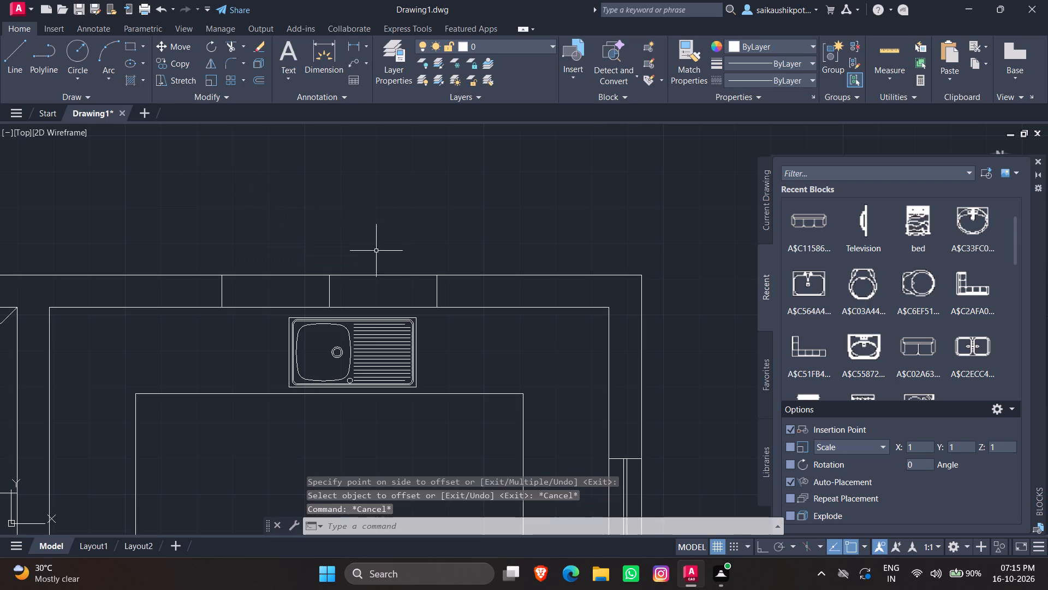
# Delete the centre cross line between the two window end lines behind the sink.
pyautogui.scroll(2, 348, 294)
pyautogui.moveTo(323, 290); pyautogui.dragTo(309, 289)
pyautogui.click(240, 291)
pyautogui.press('Delete')
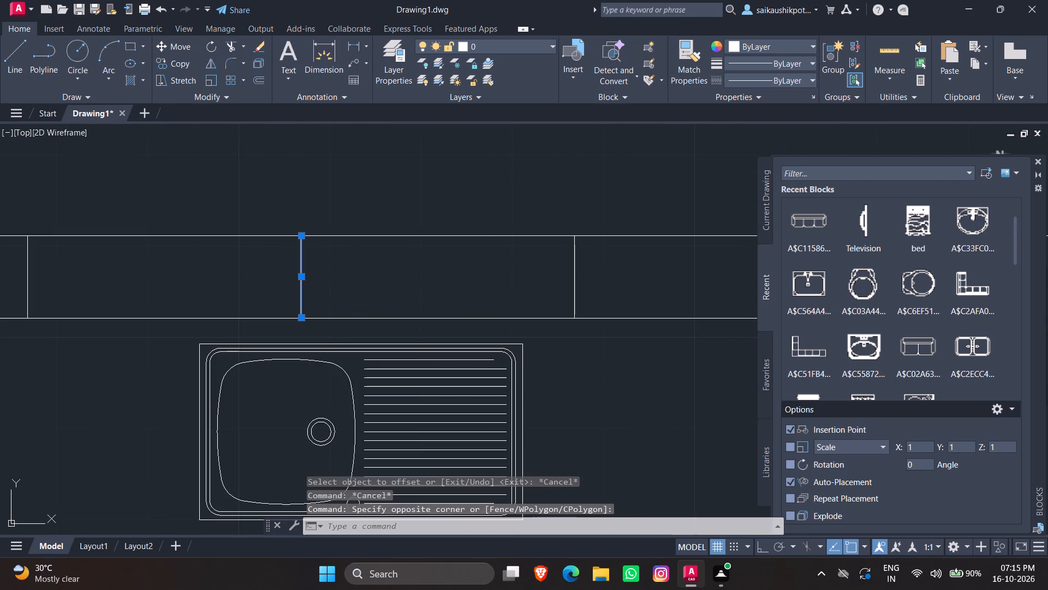
# Draw a line along the middle of the kitchen wall, joining the midpoints of the two window end lines.
pyautogui.press('l')
pyautogui.press('Return')
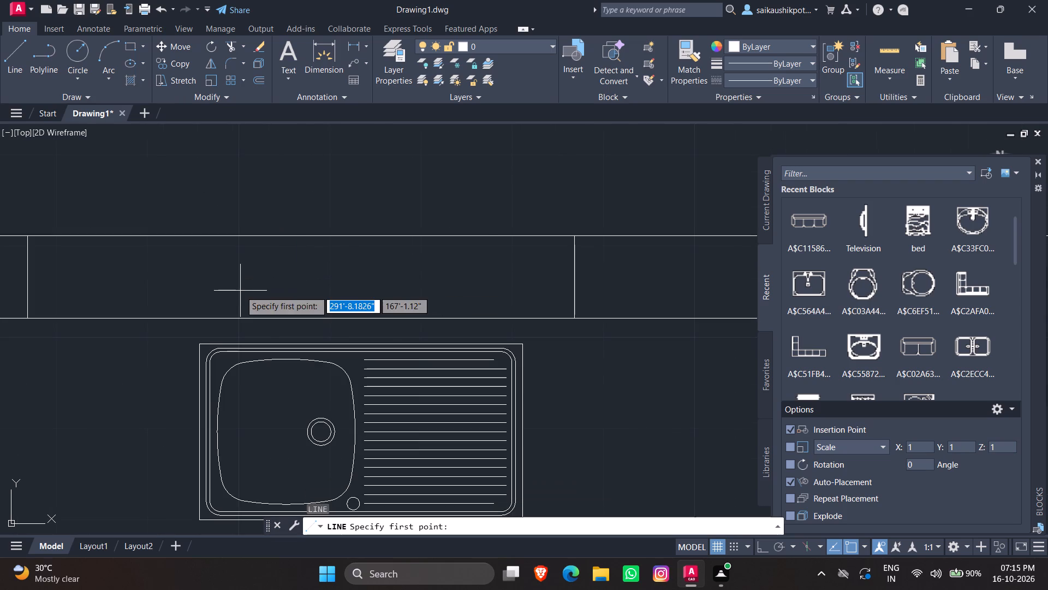
pyautogui.scroll(-2, 182, 315)
pyautogui.scroll(1, 123, 304)
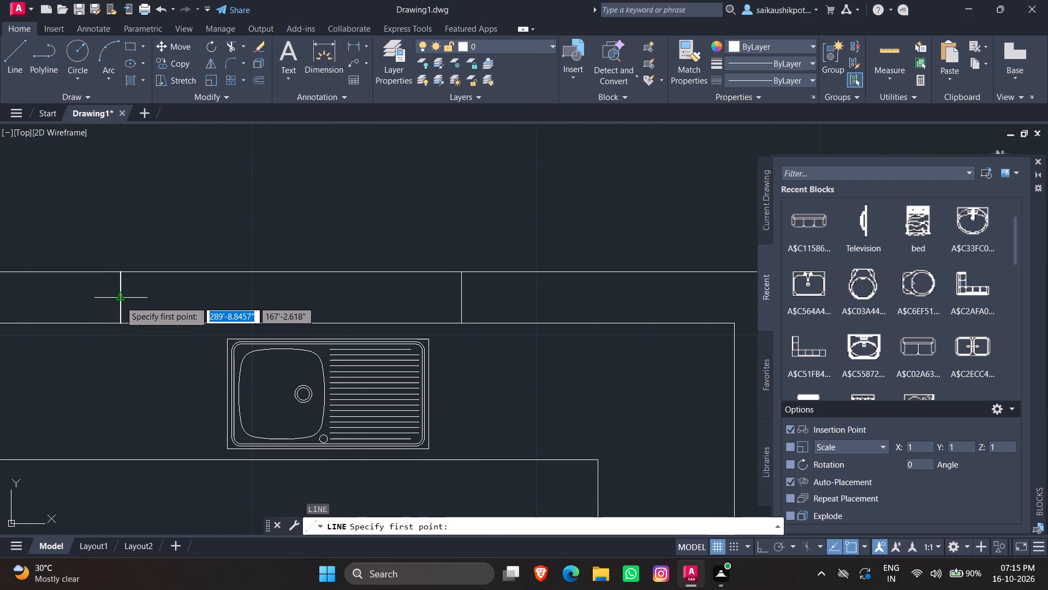
pyautogui.click(120, 301)
pyautogui.click(460, 294)
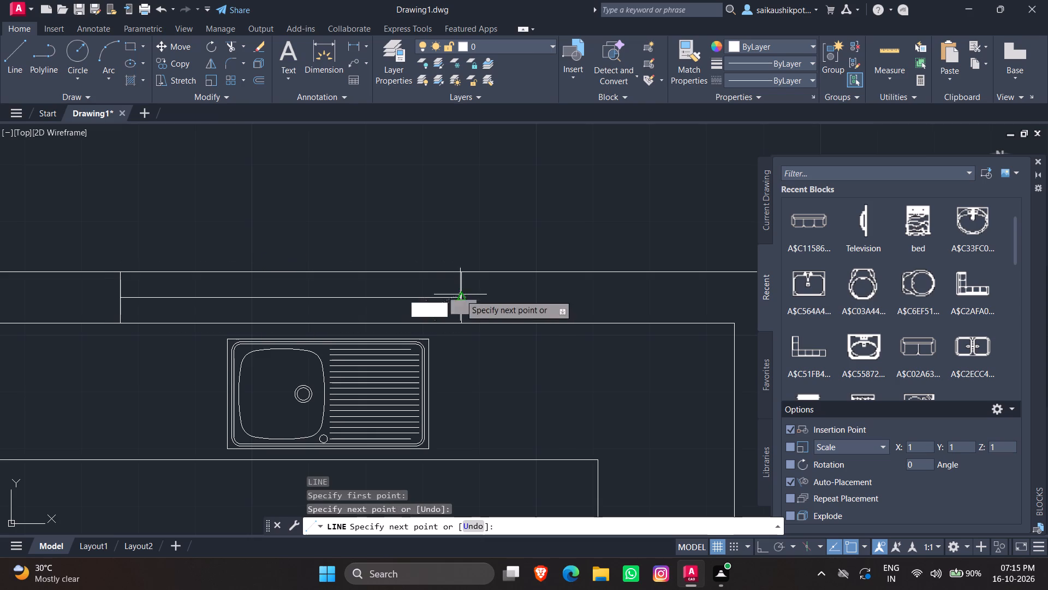
pyautogui.press('Escape')
pyautogui.press('Escape')
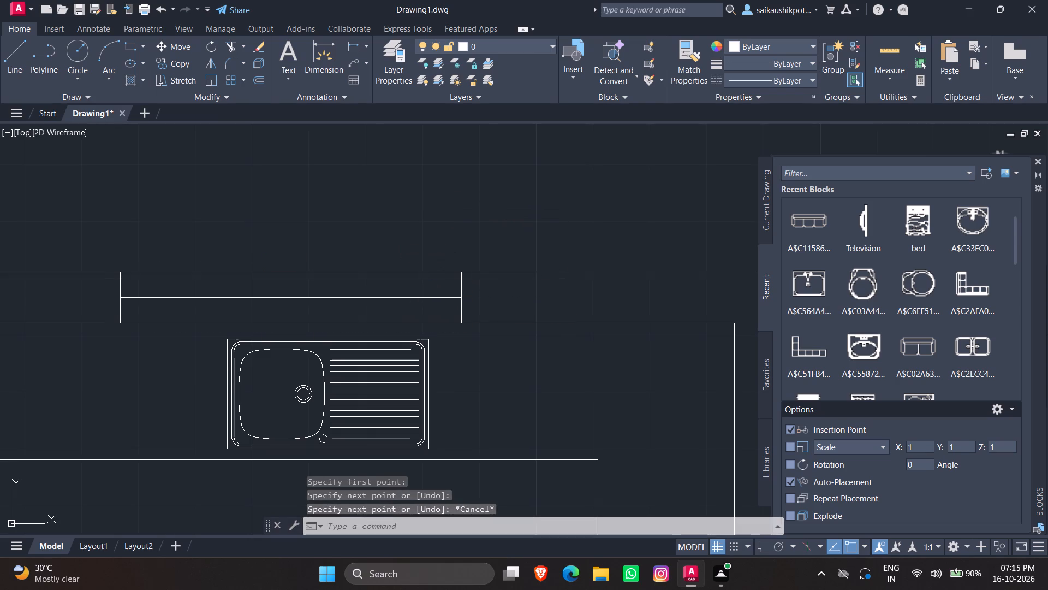
pyautogui.press('Escape')
pyautogui.press('Escape')
pyautogui.press('Escape')
pyautogui.press('Escape')
# Offset the kitchen window's middle line 0.5" to both sides to form the glazing lines.
pyautogui.press('o')
pyautogui.press('Return')
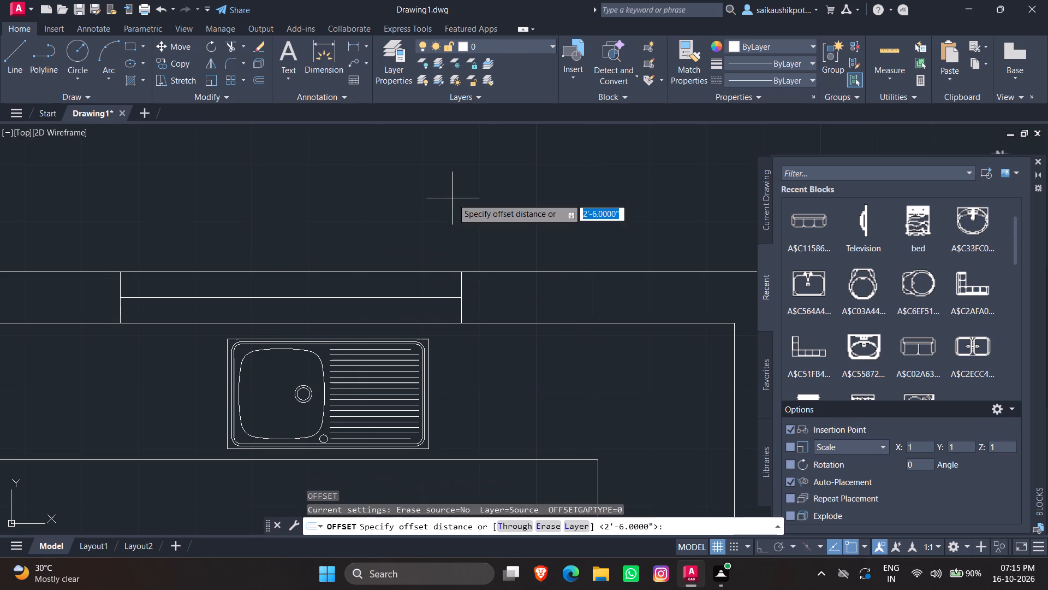
pyautogui.write('0.5"')
pyautogui.press('Return')
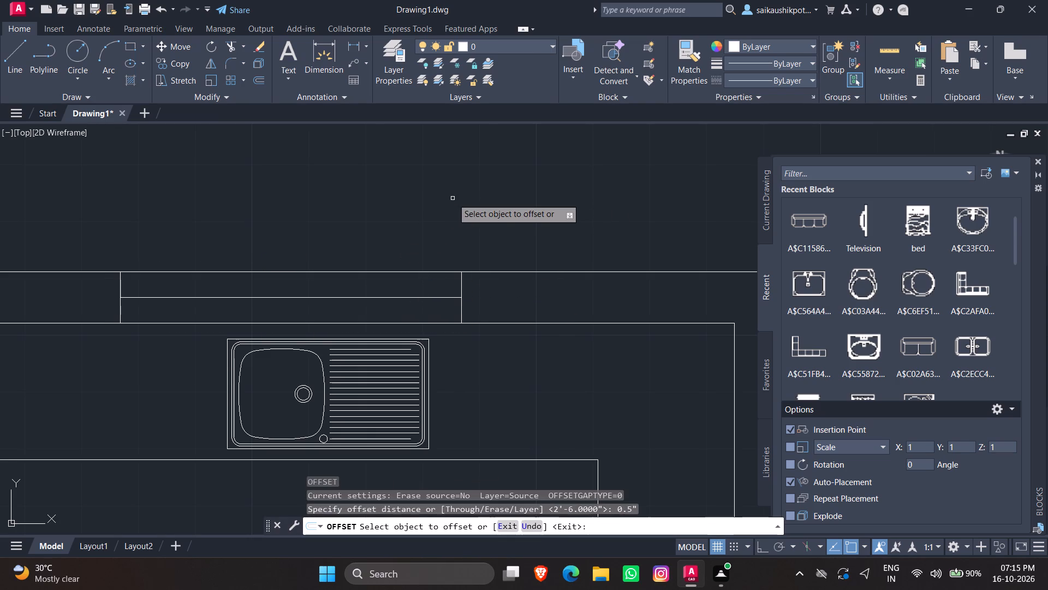
pyautogui.click(383, 296)
pyautogui.click(390, 270)
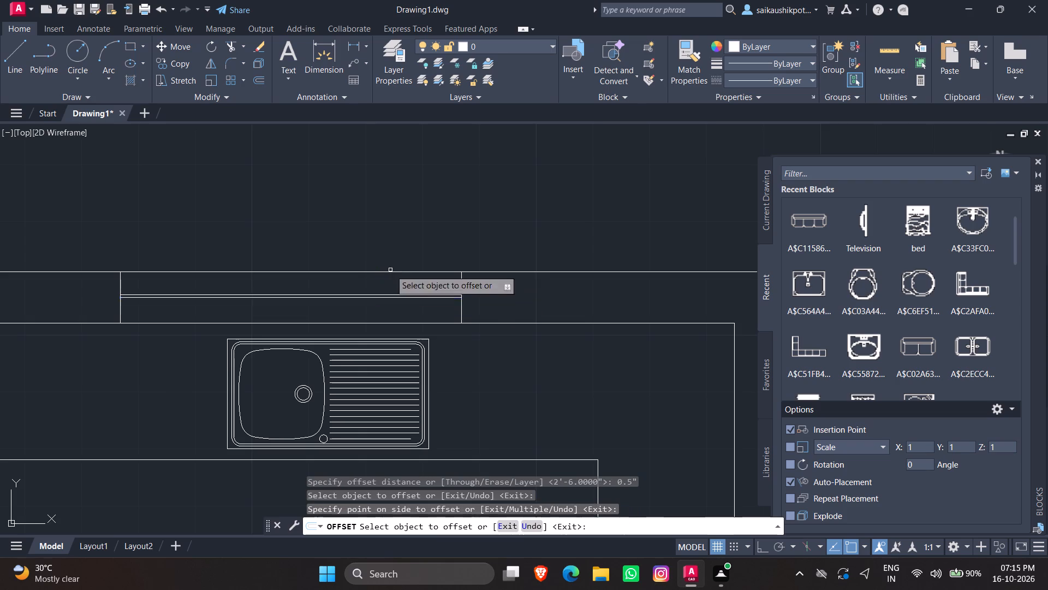
pyautogui.scroll(2, 376, 301)
pyautogui.click(343, 292)
pyautogui.click(349, 329)
pyautogui.press('Escape')
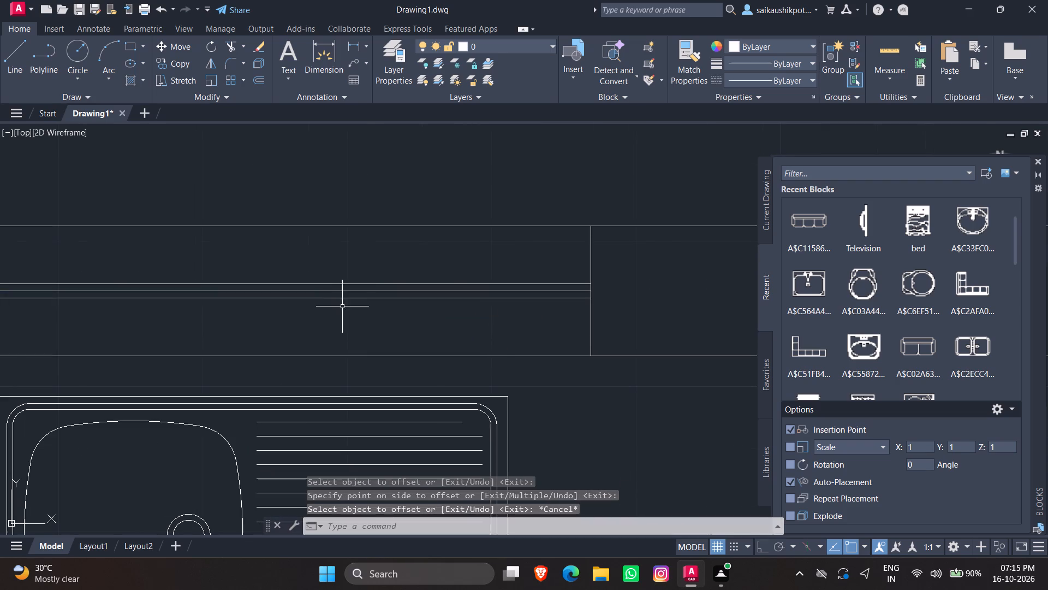
# Delete the original middle line between the two glazing lines of the kitchen window.
pyautogui.click(333, 292)
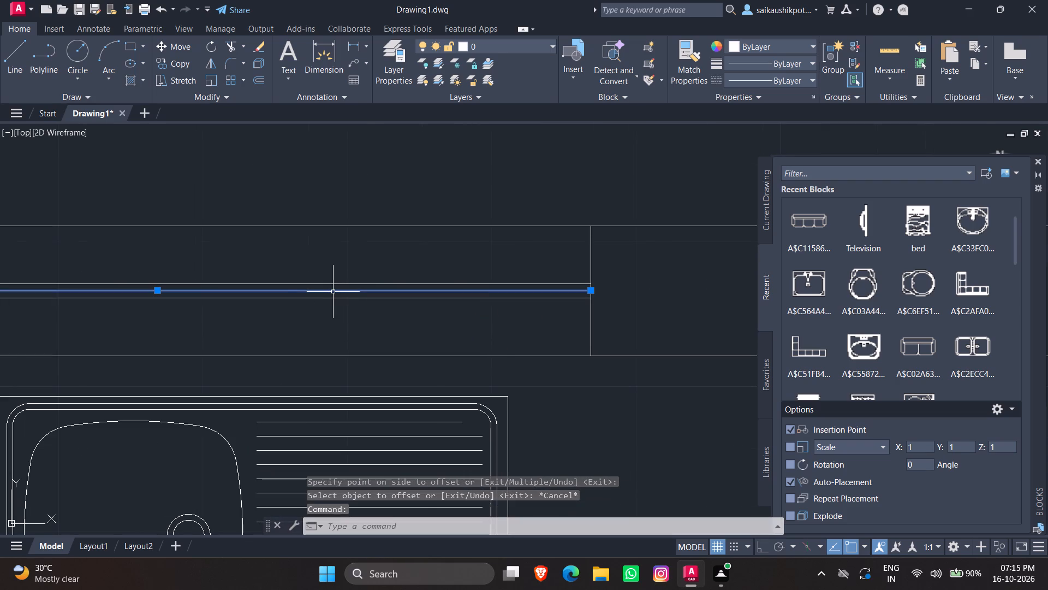
pyautogui.press('Delete')
pyautogui.press('Escape')
pyautogui.press('Escape')
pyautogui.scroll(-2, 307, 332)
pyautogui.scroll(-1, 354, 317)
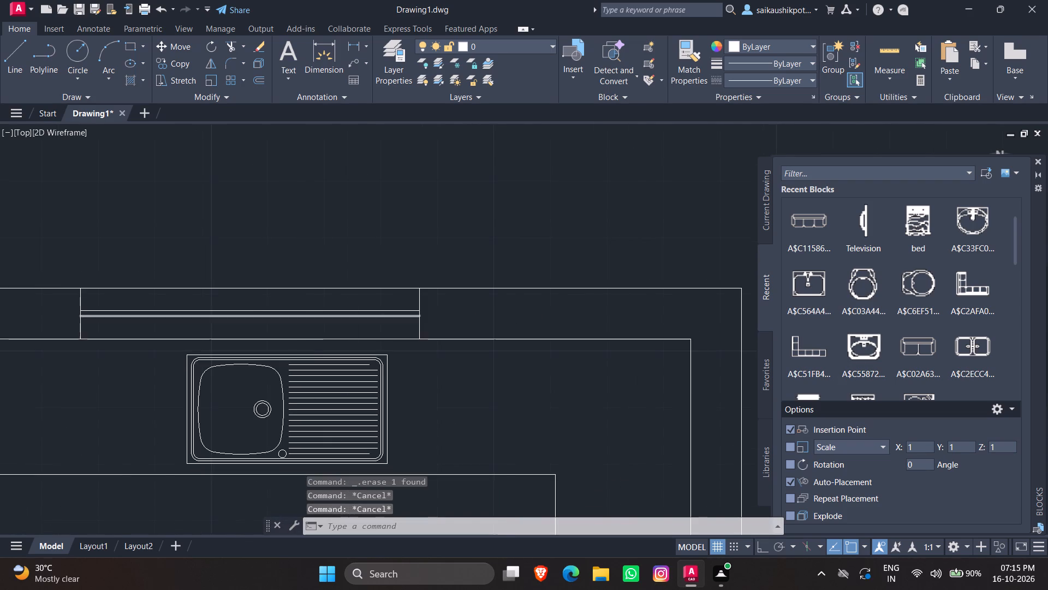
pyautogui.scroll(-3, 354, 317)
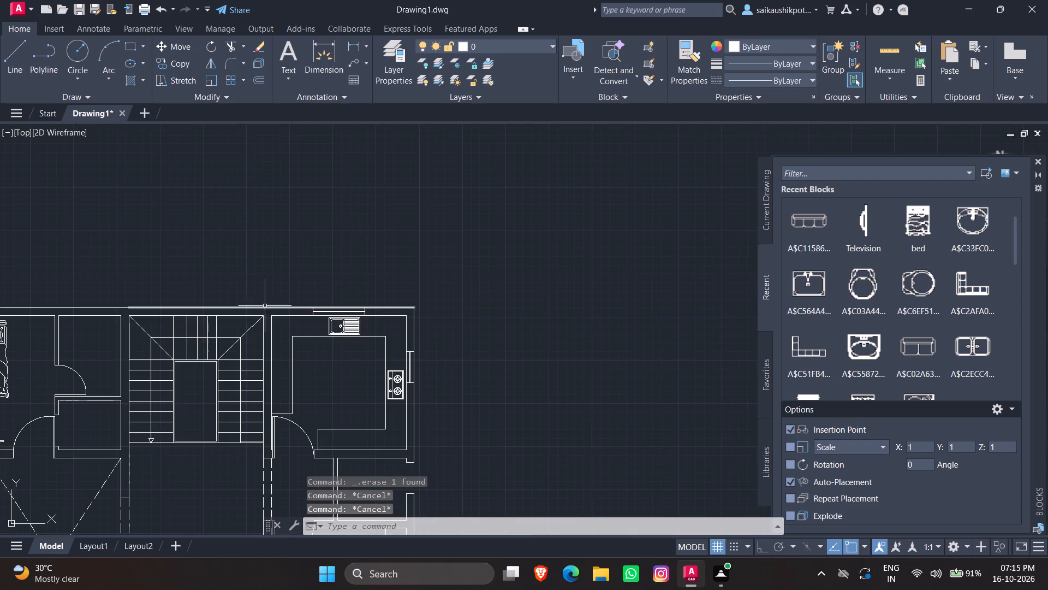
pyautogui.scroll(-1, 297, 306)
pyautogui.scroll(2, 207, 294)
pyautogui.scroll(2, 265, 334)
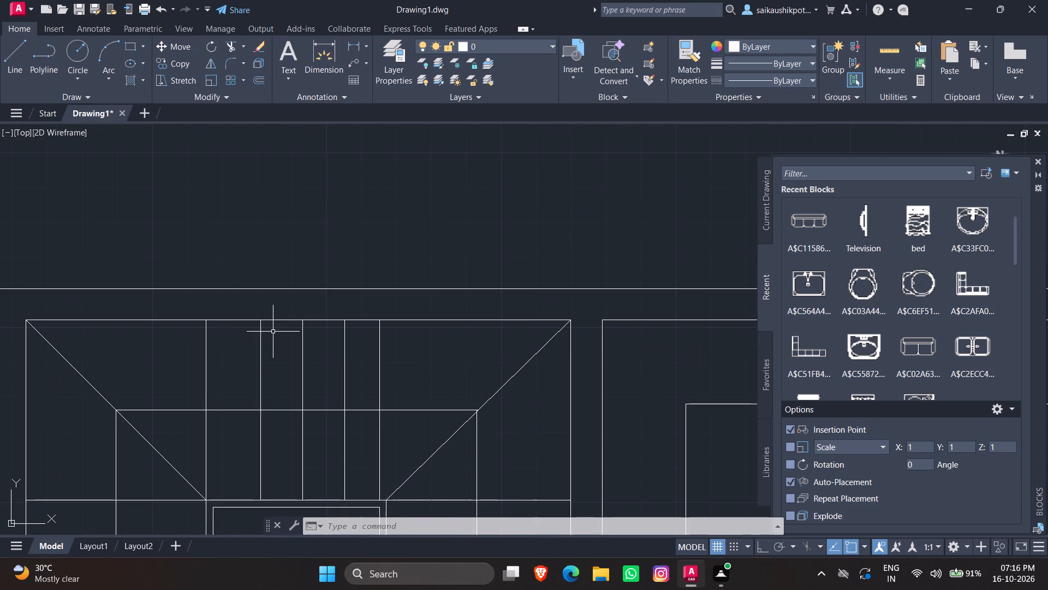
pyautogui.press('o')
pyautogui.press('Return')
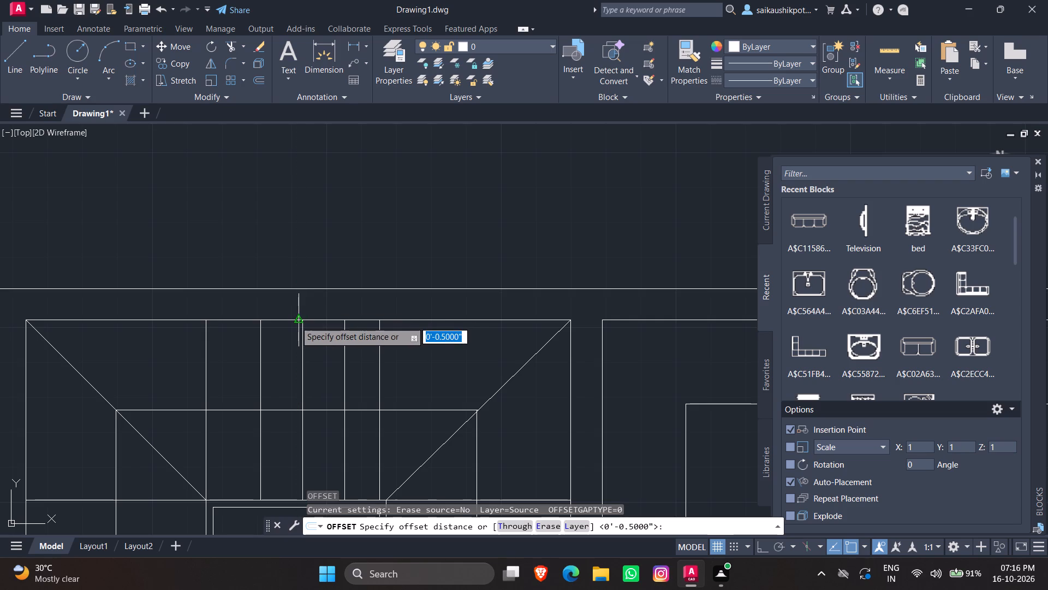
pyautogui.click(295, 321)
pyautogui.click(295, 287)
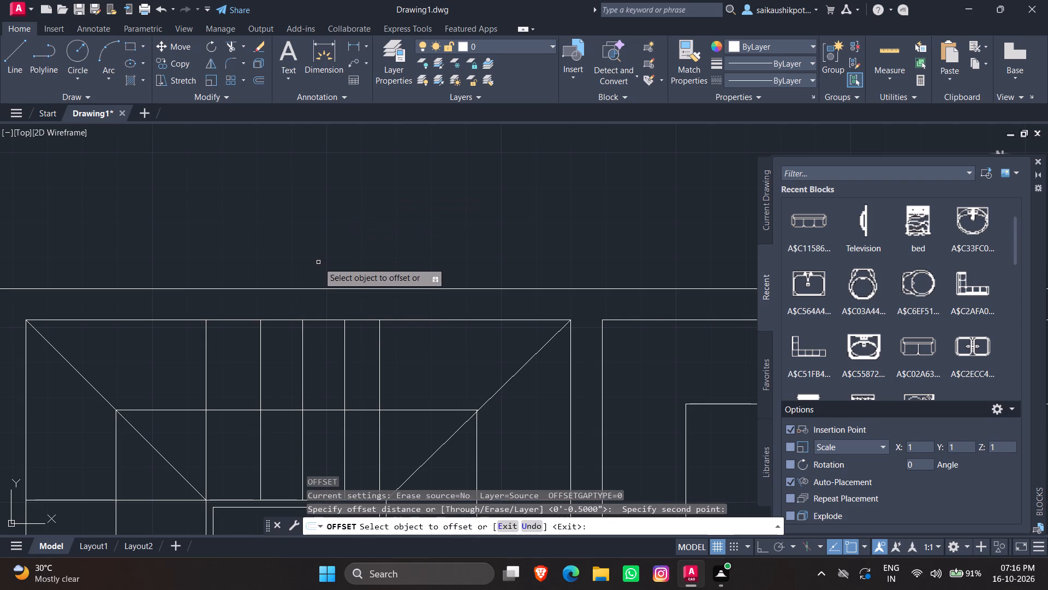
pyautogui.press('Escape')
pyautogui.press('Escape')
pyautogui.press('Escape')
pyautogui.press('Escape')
# Draw a line across the outer wall behind the staircase, from the inner wall line's midpoint straight to the outer wall line.
pyautogui.press('l')
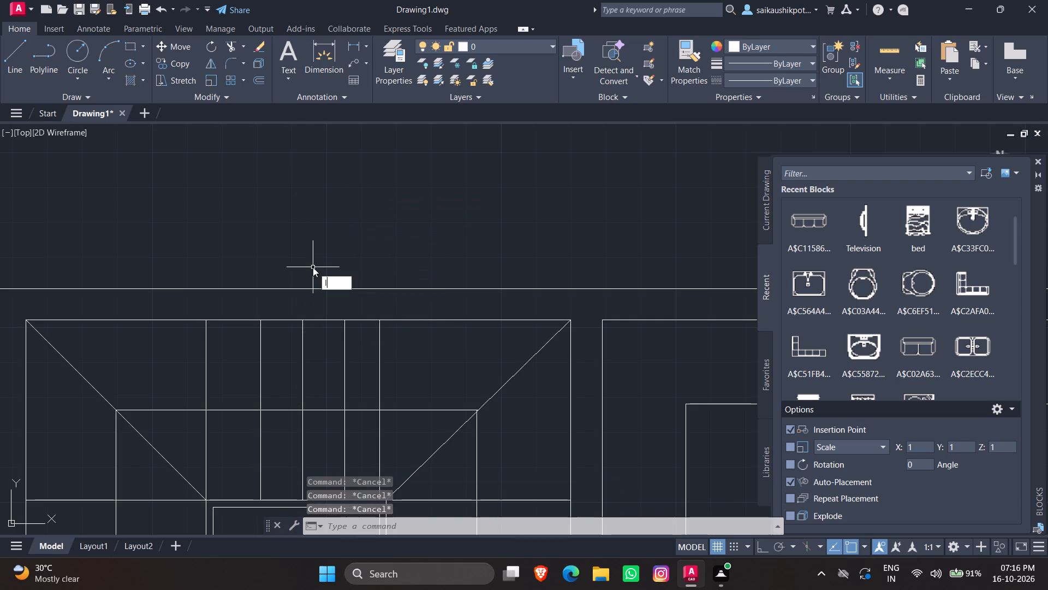
pyautogui.press('Return')
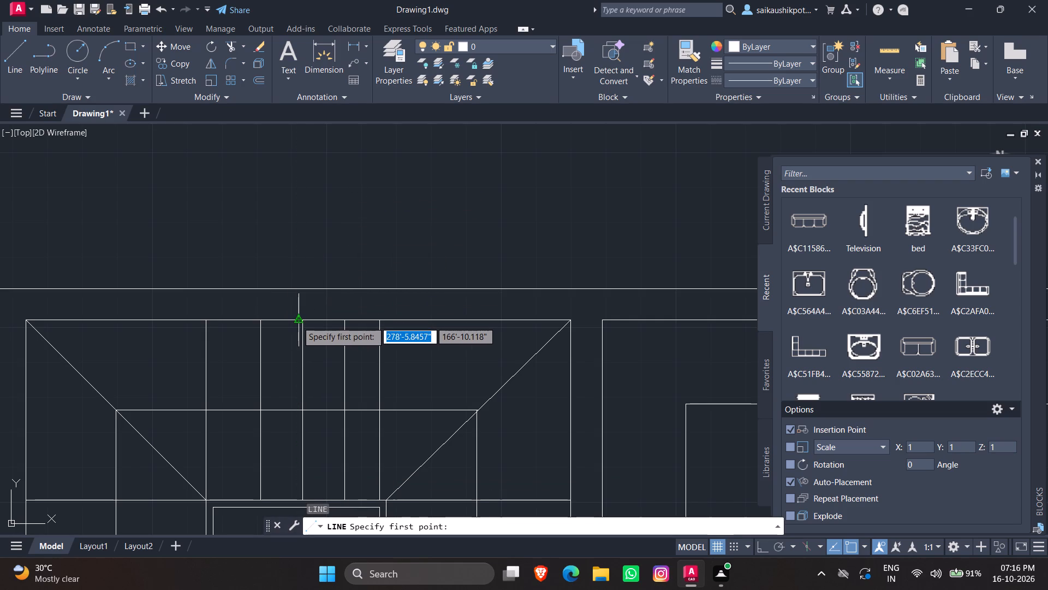
pyautogui.doubleClick(296, 321)
pyautogui.click(298, 289)
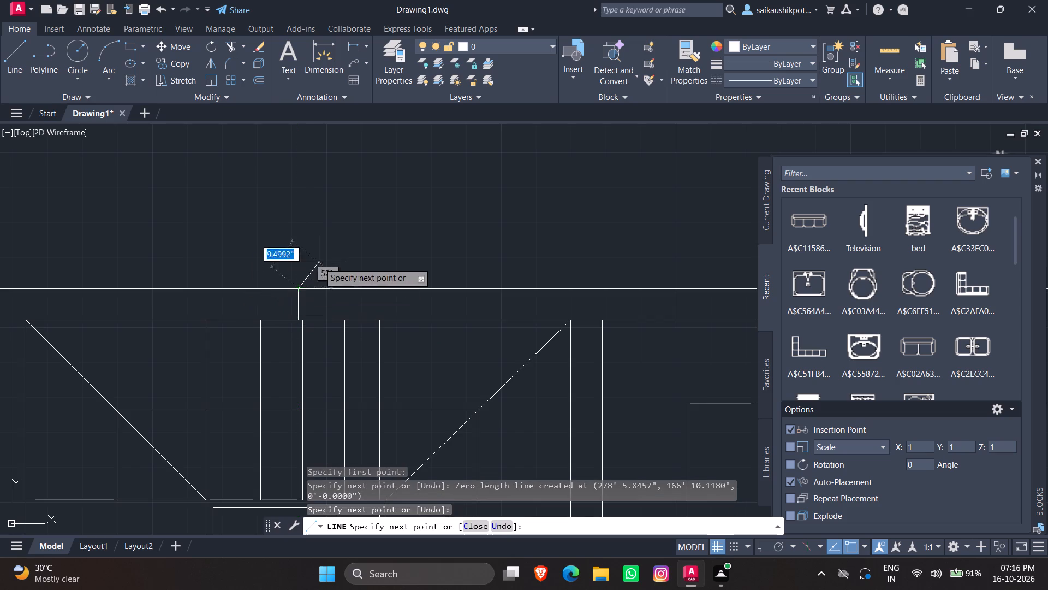
pyautogui.press('Escape')
pyautogui.press('Escape')
pyautogui.press('Escape')
pyautogui.press('Escape')
# Offset the staircase wall's cross line 2.5' to each side to mark the window opening's ends.
pyautogui.press('o')
pyautogui.press('Return')
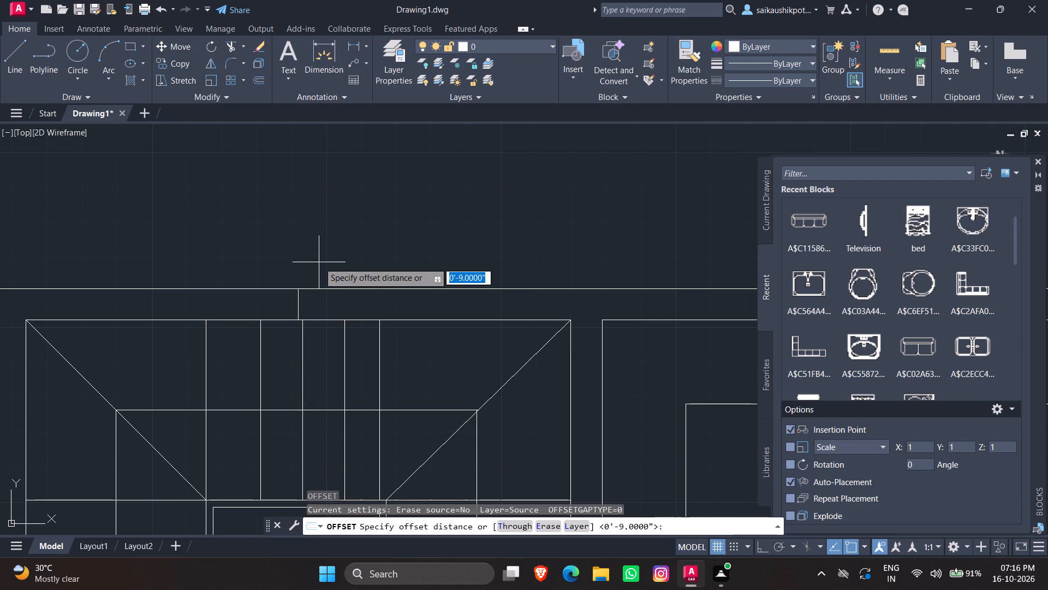
pyautogui.write('0.')
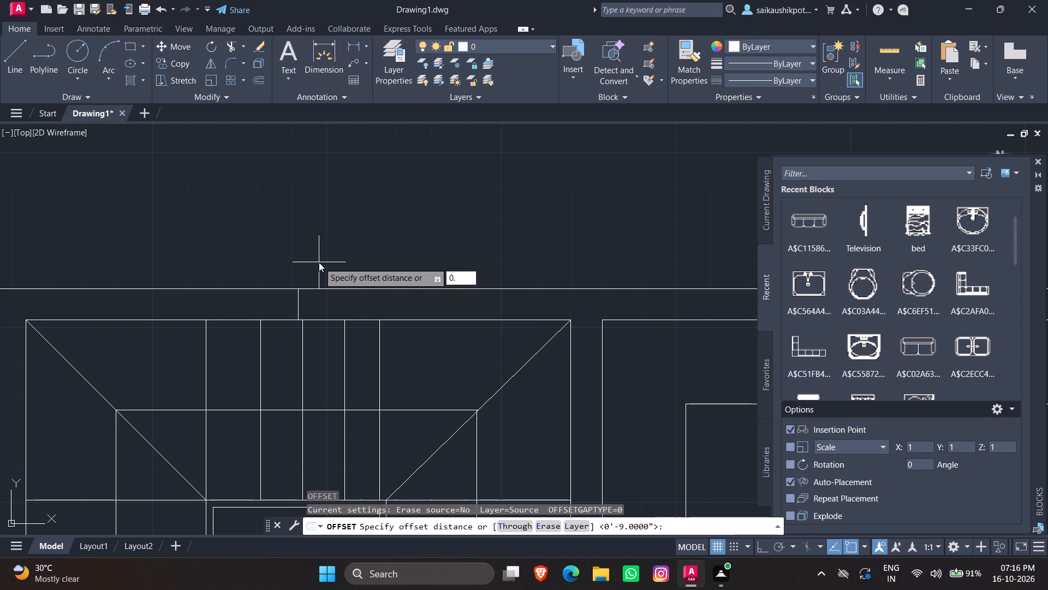
pyautogui.press('BackSpace')
pyautogui.press('BackSpace')
pyautogui.press('BackSpace')
pyautogui.press('BackSpace')
pyautogui.press('BackSpace')
pyautogui.press('BackSpace')
pyautogui.press('BackSpace')
pyautogui.write("2.5'")
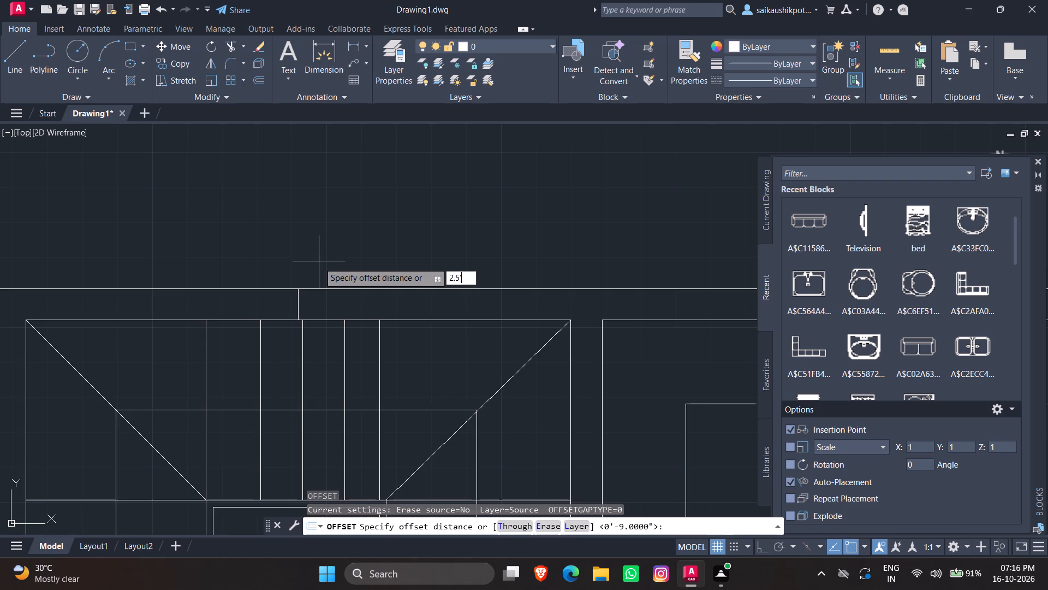
pyautogui.press('Return')
pyautogui.scroll(1, 319, 262)
pyautogui.click(284, 322)
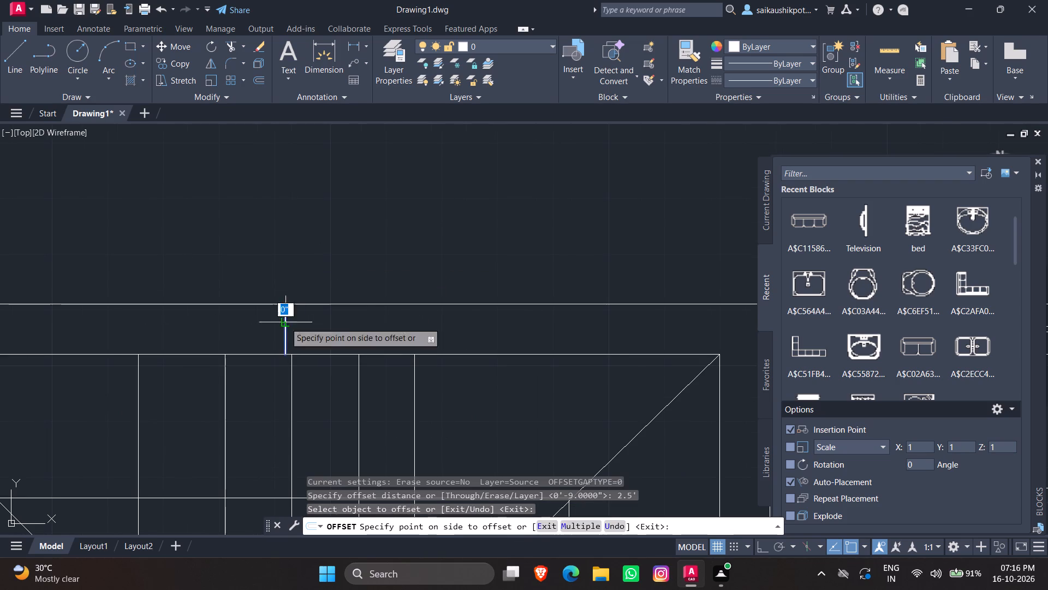
pyautogui.click(479, 352)
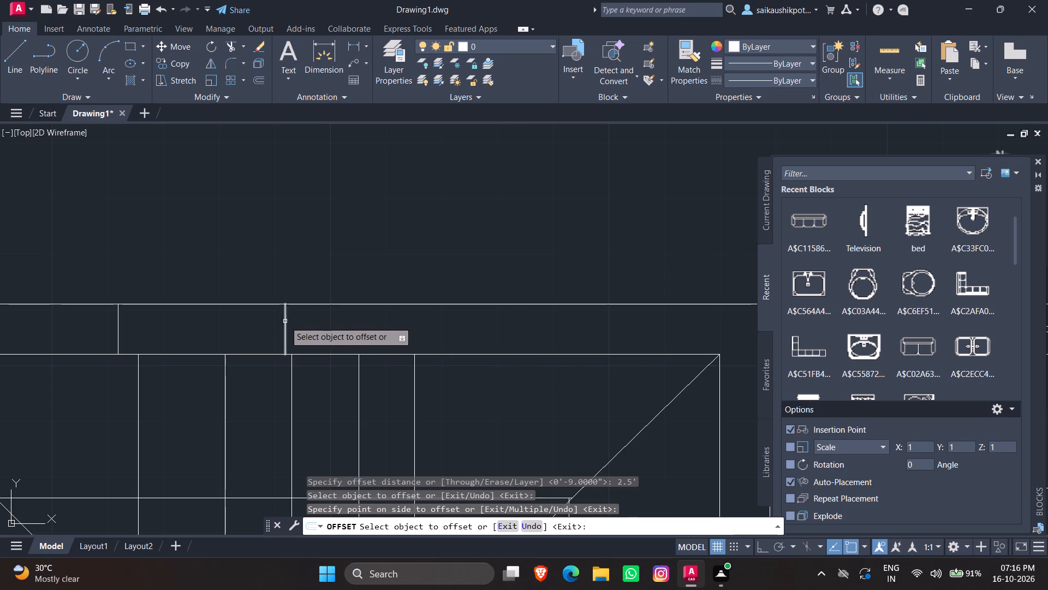
pyautogui.click(285, 321)
pyautogui.click(485, 332)
pyautogui.press('Escape')
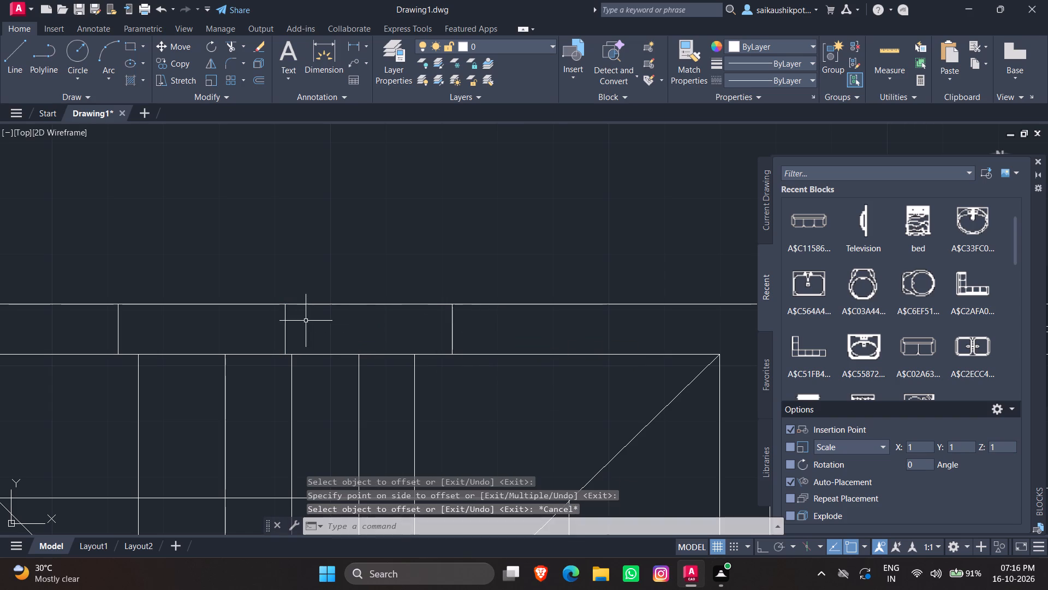
# Delete the centre cross line between the two window end lines behind the staircase.
pyautogui.click(301, 327)
pyautogui.click(239, 335)
pyautogui.press('Delete')
pyautogui.press('Escape')
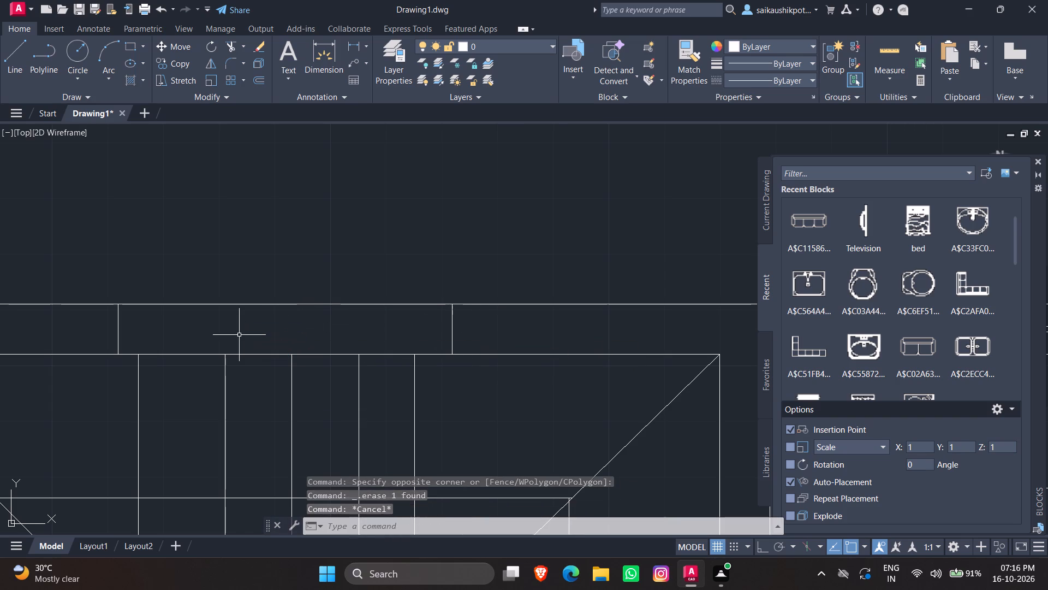
# Draw a line along the middle of the staircase window opening, joining the midpoints of its two end lines.
pyautogui.press('Escape')
pyautogui.press('Escape')
pyautogui.press('Escape')
pyautogui.press('l')
pyautogui.press('Return')
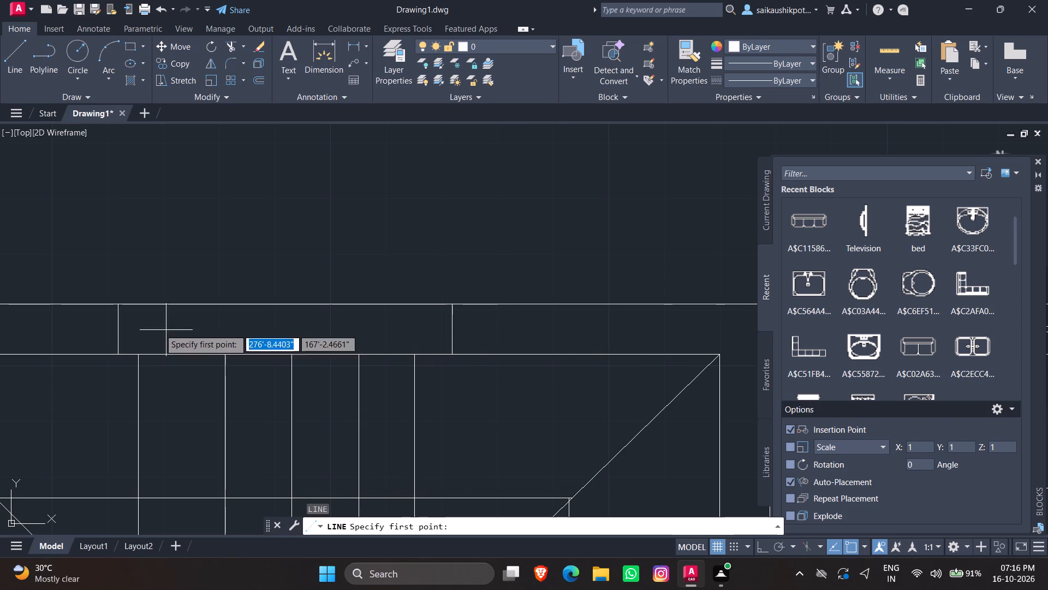
pyautogui.click(118, 328)
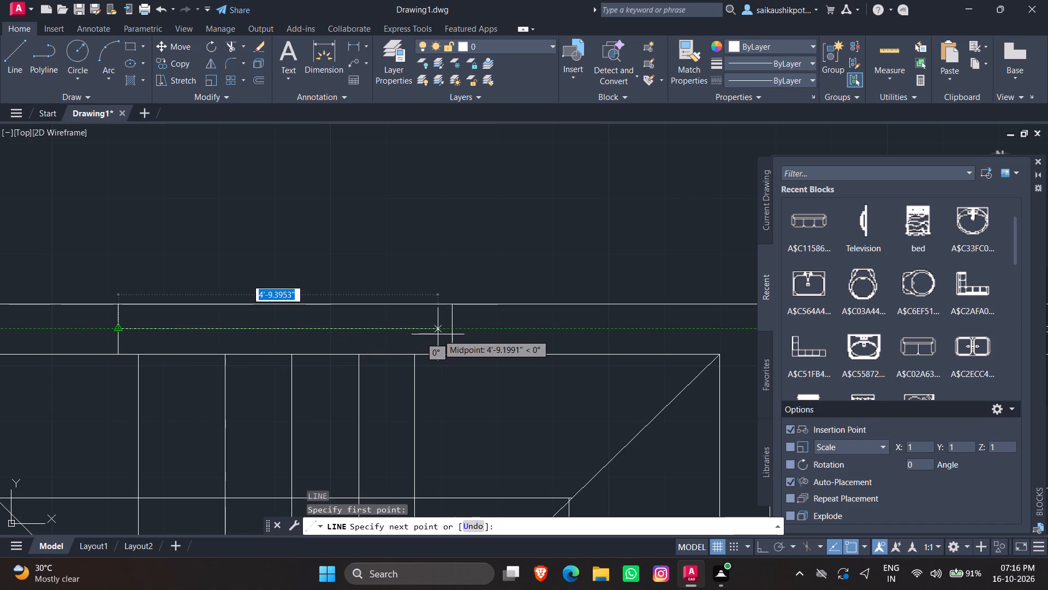
pyautogui.click(456, 326)
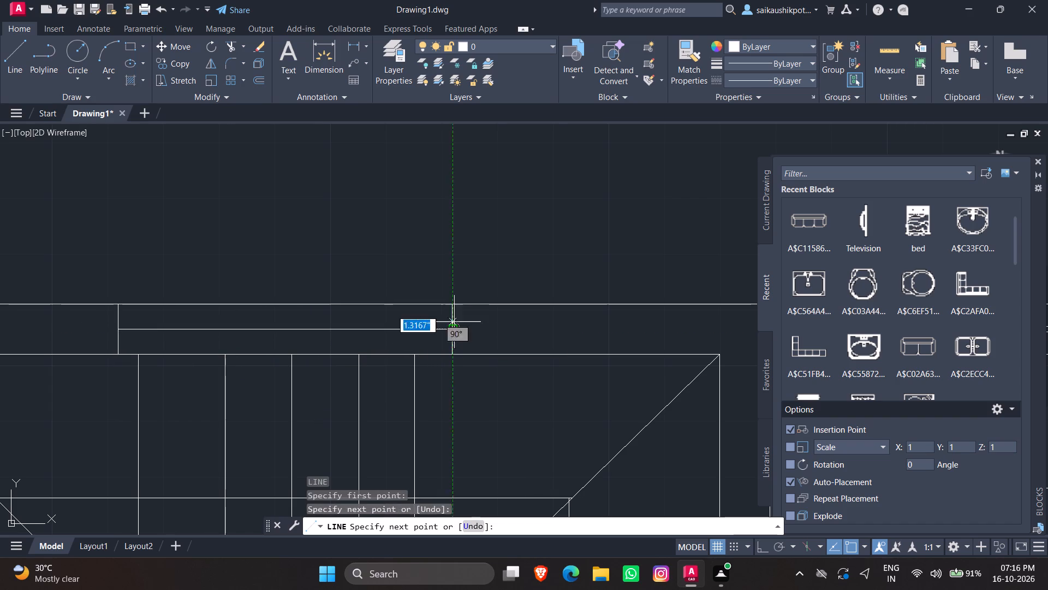
pyautogui.press('Escape')
pyautogui.press('Escape')
pyautogui.press('Escape')
pyautogui.press('Escape')
pyautogui.press('Escape')
# Offset the staircase window's middle line 0.5" to each side to form the two glazing lines.
pyautogui.press('o')
pyautogui.press('Return')
pyautogui.write('0.')
pyautogui.write('5"')
pyautogui.press('Return')
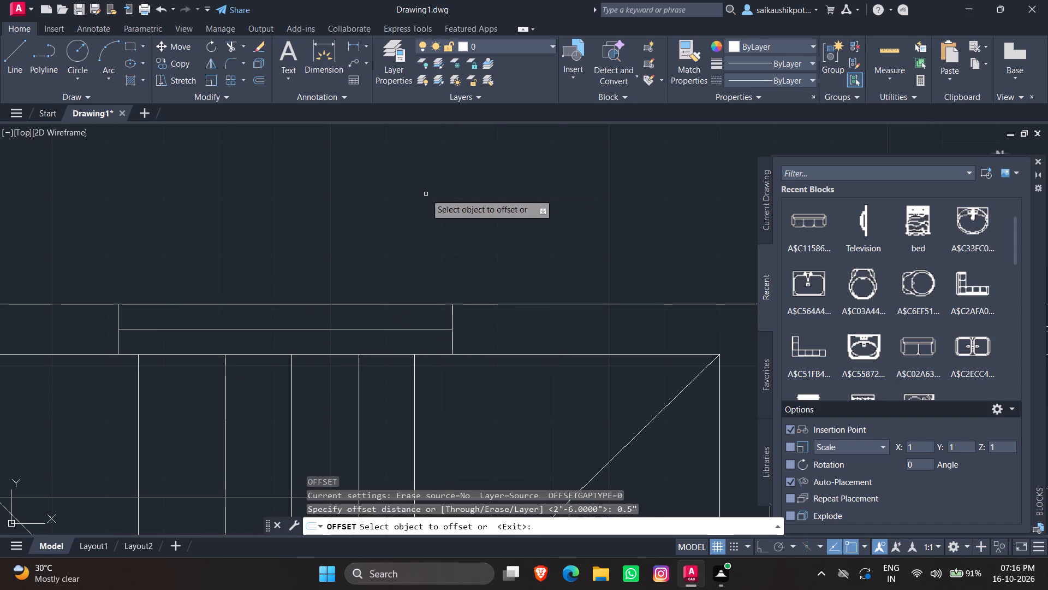
pyautogui.click(273, 328)
pyautogui.click(298, 272)
pyautogui.scroll(1, 269, 341)
pyautogui.click(271, 323)
pyautogui.click(270, 364)
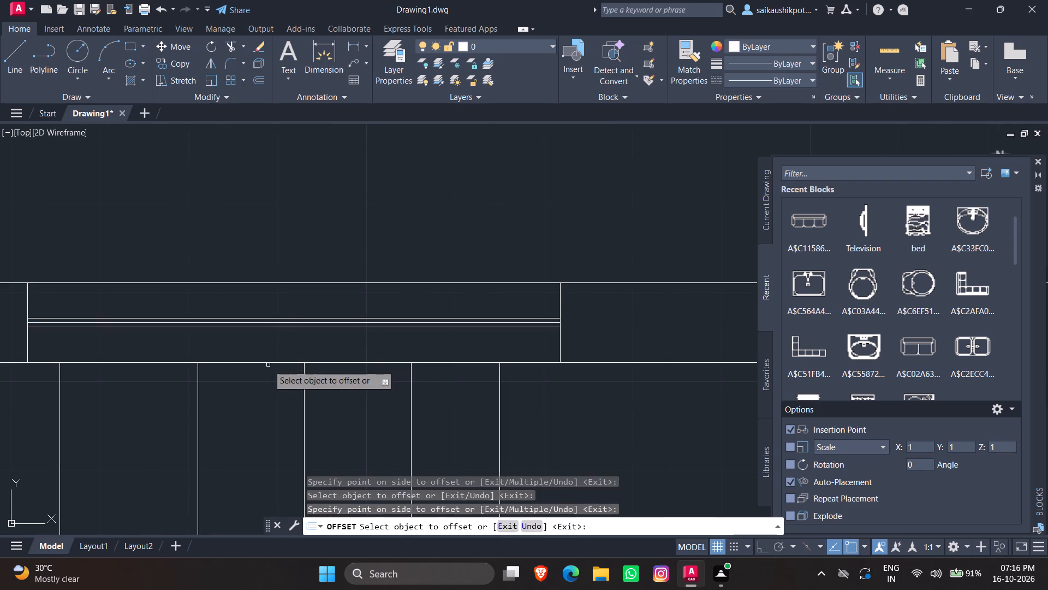
pyautogui.press('Escape')
# Delete the original middle line between the two glazing lines of the staircase window.
pyautogui.scroll(2, 273, 337)
pyautogui.click(271, 304)
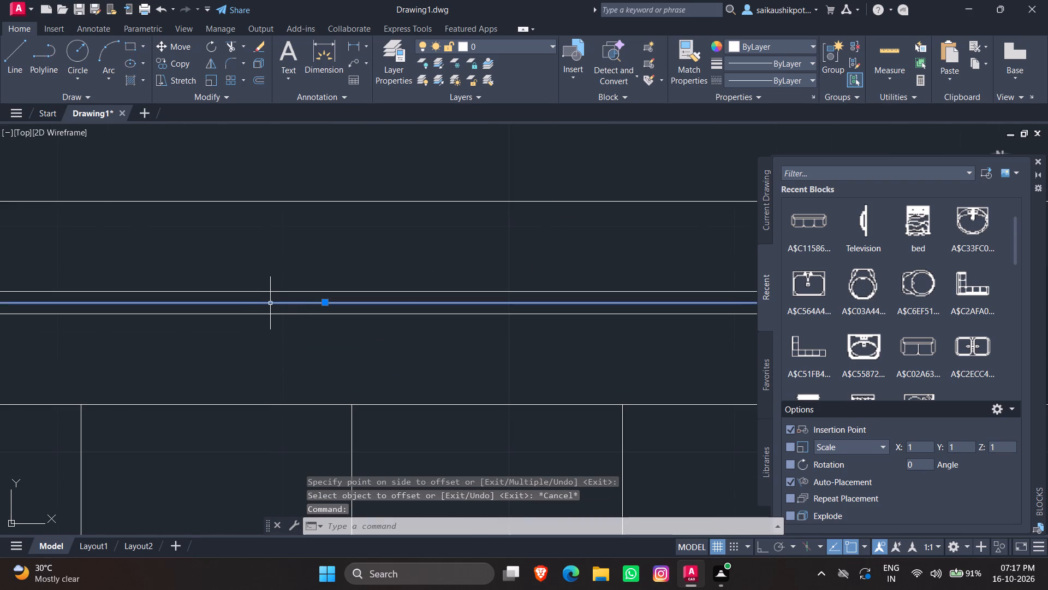
pyautogui.press('Delete')
pyautogui.press('Escape')
pyautogui.press('Escape')
pyautogui.scroll(-4, 376, 314)
pyautogui.press('Escape')
pyautogui.press('Escape')
pyautogui.press('Escape')
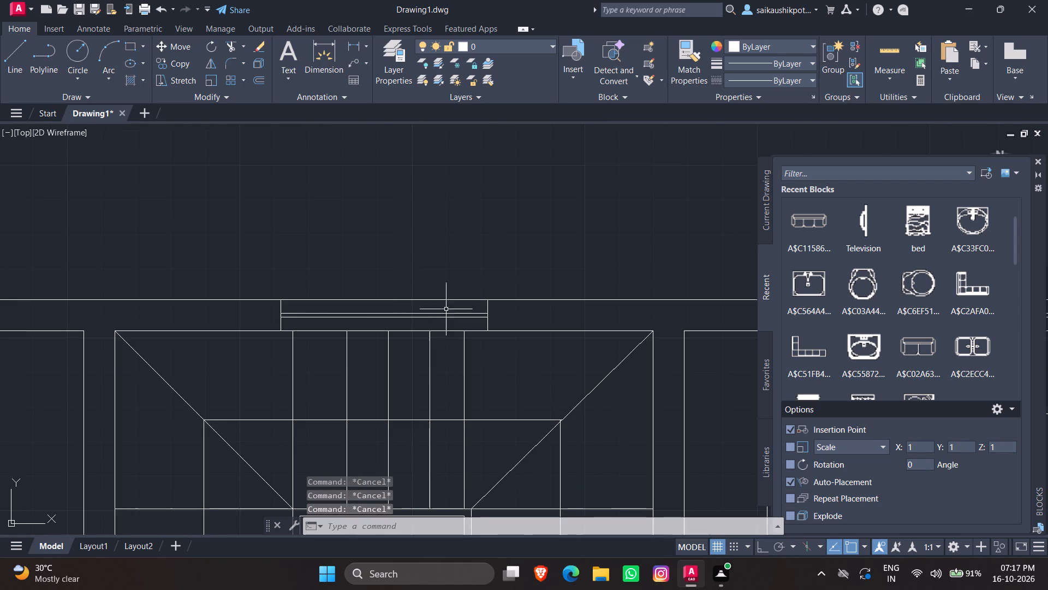
pyautogui.press('Escape')
# Draw a line across the outer wall of the small room between bedroom and staircase, from the inner wall line's midpoint to the outer line.
pyautogui.scroll(-4, 501, 231)
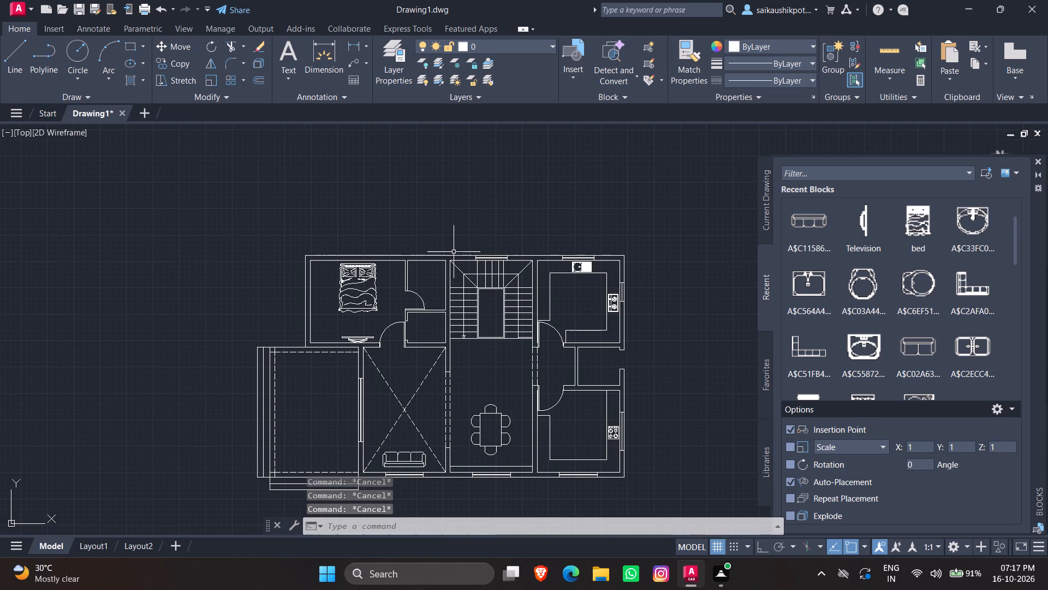
pyautogui.scroll(5, 432, 242)
pyautogui.scroll(1, 423, 295)
pyautogui.press('l')
pyautogui.press('Return')
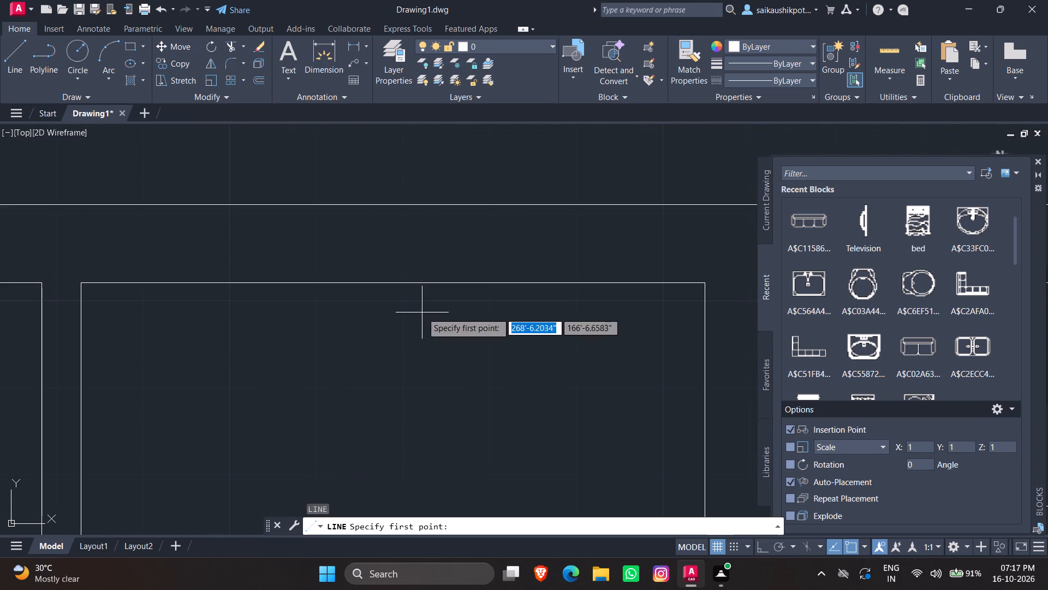
pyautogui.click(392, 282)
pyautogui.click(392, 206)
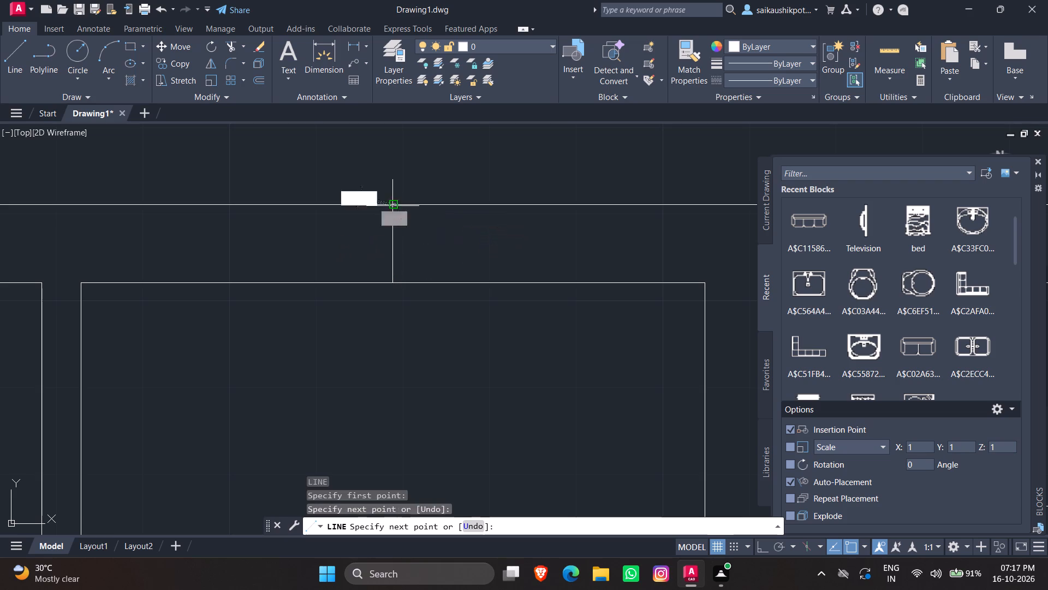
pyautogui.press('Escape')
pyautogui.press('Escape')
pyautogui.press('Escape')
# Offset the small room's cross line 1.5' to each side to mark the window opening's ends.
pyautogui.press('o')
pyautogui.press('Return')
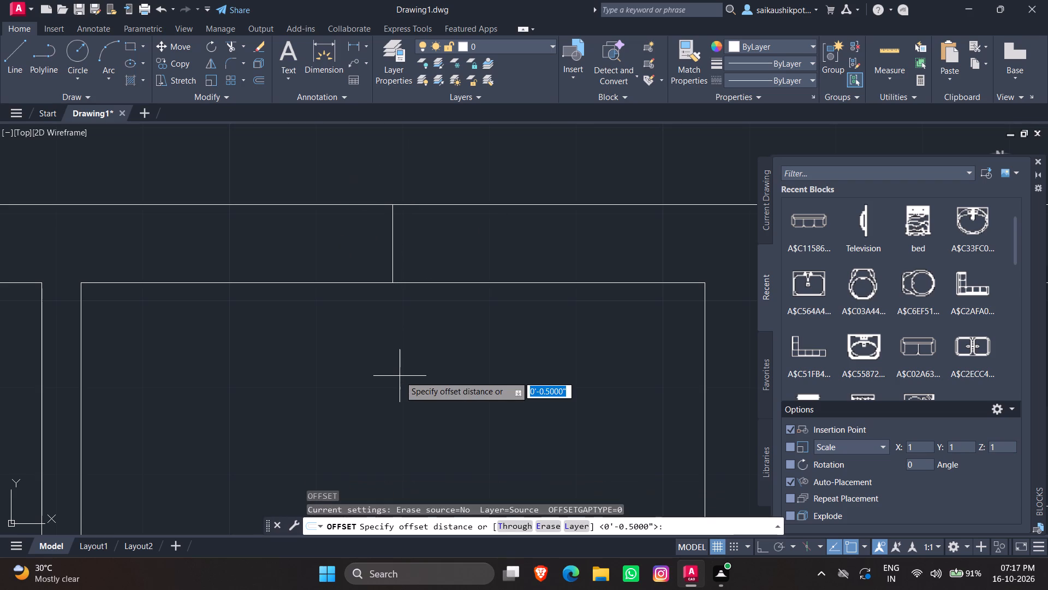
pyautogui.press('2')
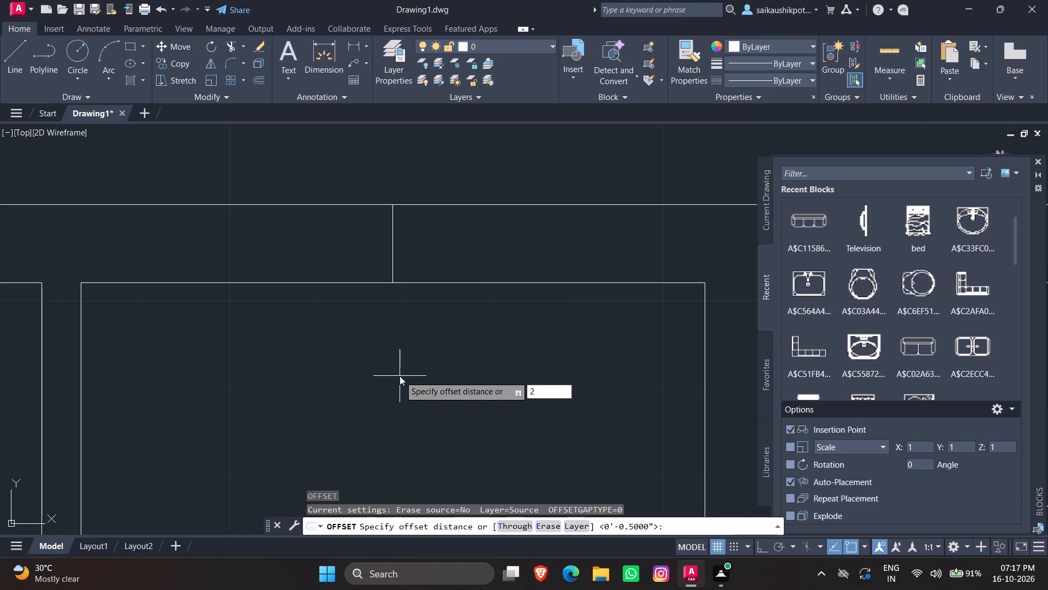
pyautogui.press("'")
pyautogui.press('Return')
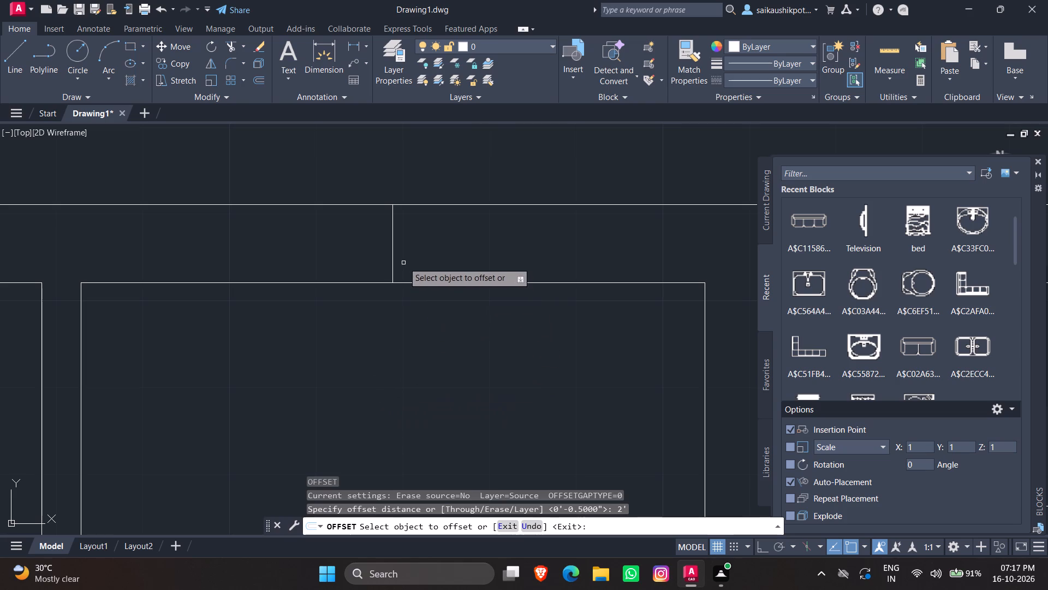
pyautogui.click(394, 258)
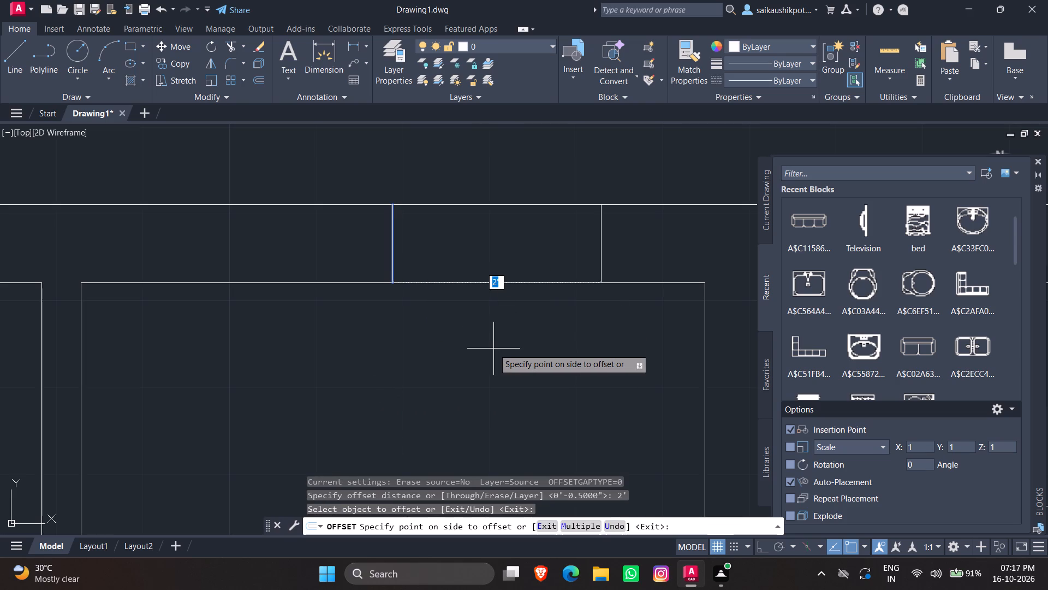
pyautogui.write("1.5'")
pyautogui.press('Return')
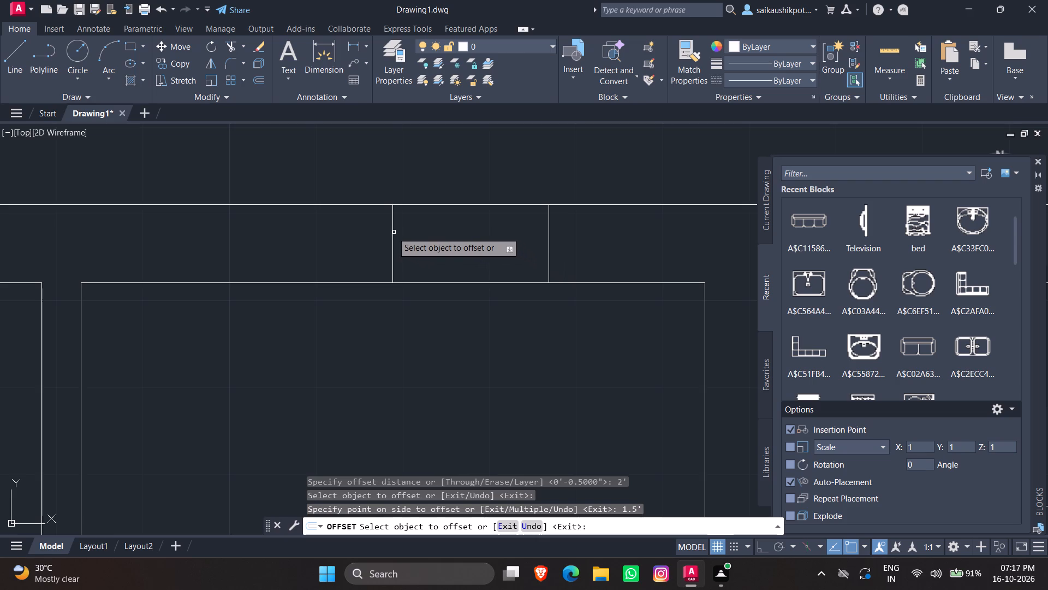
pyautogui.click(392, 232)
pyautogui.write("1.5'")
pyautogui.press('Return')
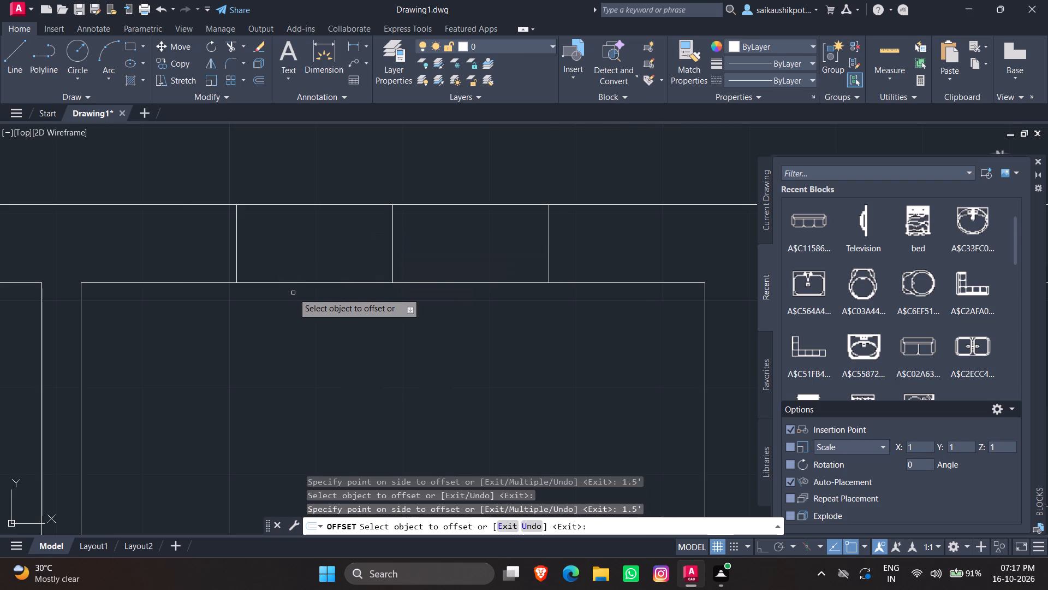
pyautogui.press('Escape')
pyautogui.press('Escape')
# Delete the centre cross line between the two window end lines of the small room.
pyautogui.click(421, 250)
pyautogui.click(371, 256)
pyautogui.press('Delete')
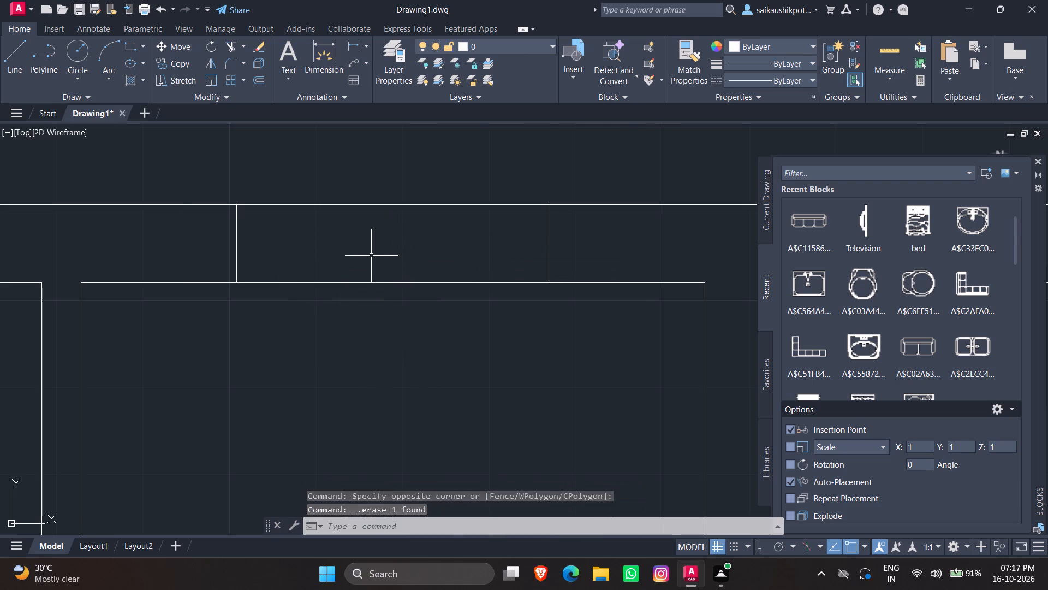
pyautogui.press('Escape')
pyautogui.press('Escape')
# Draw a line along the middle of the small room's window opening, joining the midpoints of its two end lines.
pyautogui.press('l')
pyautogui.press('Return')
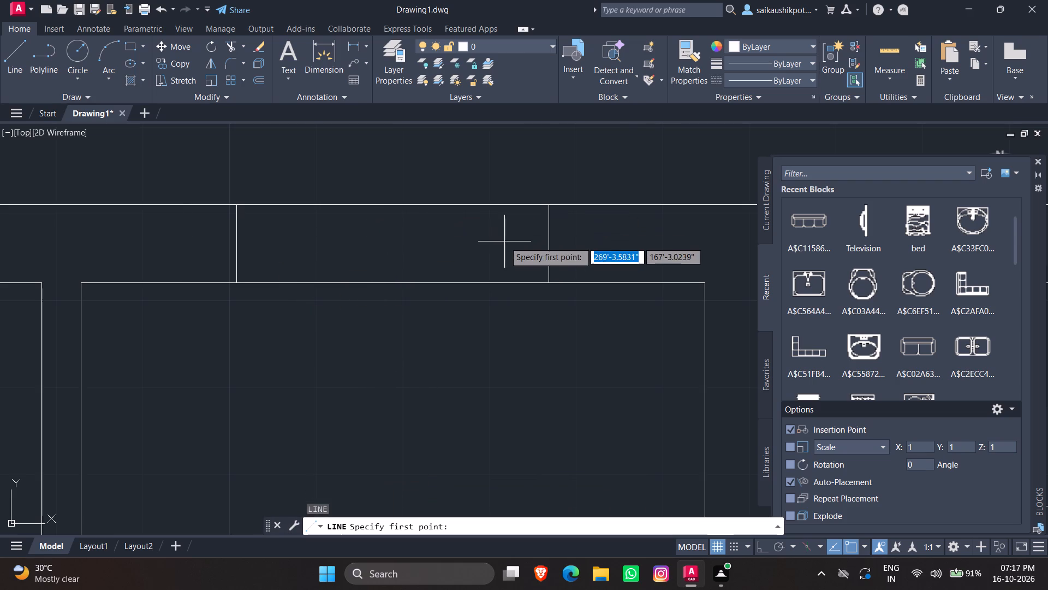
pyautogui.moveTo(549, 243); pyautogui.dragTo(539, 241)
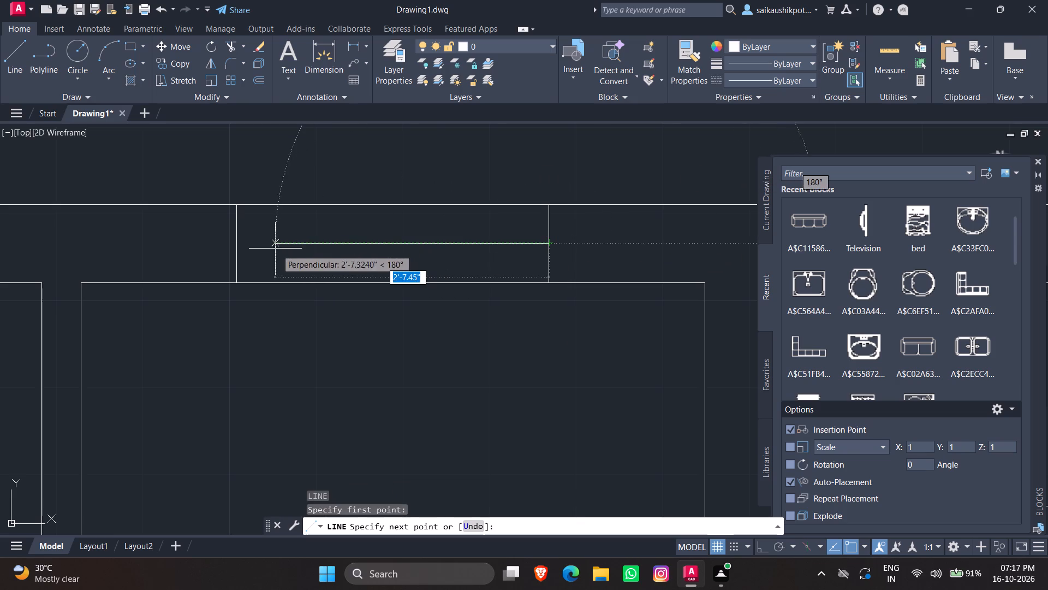
pyautogui.click(237, 241)
pyautogui.press('Escape')
pyautogui.press('Escape')
pyautogui.press('Escape')
pyautogui.press('Escape')
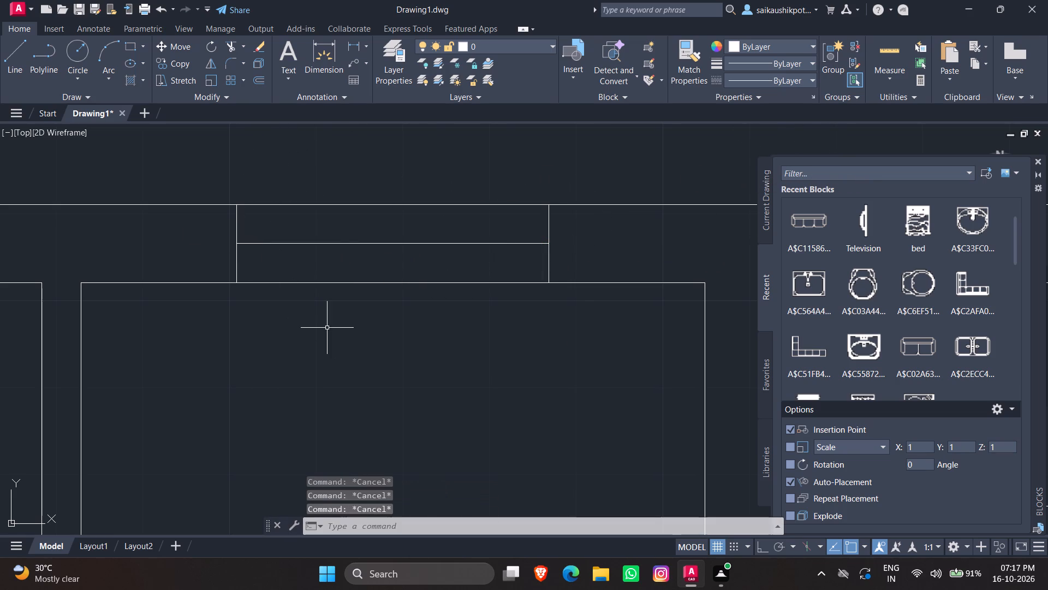
pyautogui.press('Escape')
pyautogui.press('Escape')
pyautogui.press('Escape')
pyautogui.press('Escape')
# Offset the small room window's middle line 0.5" to each side to form the two glazing lines.
pyautogui.press('o')
pyautogui.press('Return')
pyautogui.write('0.5"')
pyautogui.press('Return')
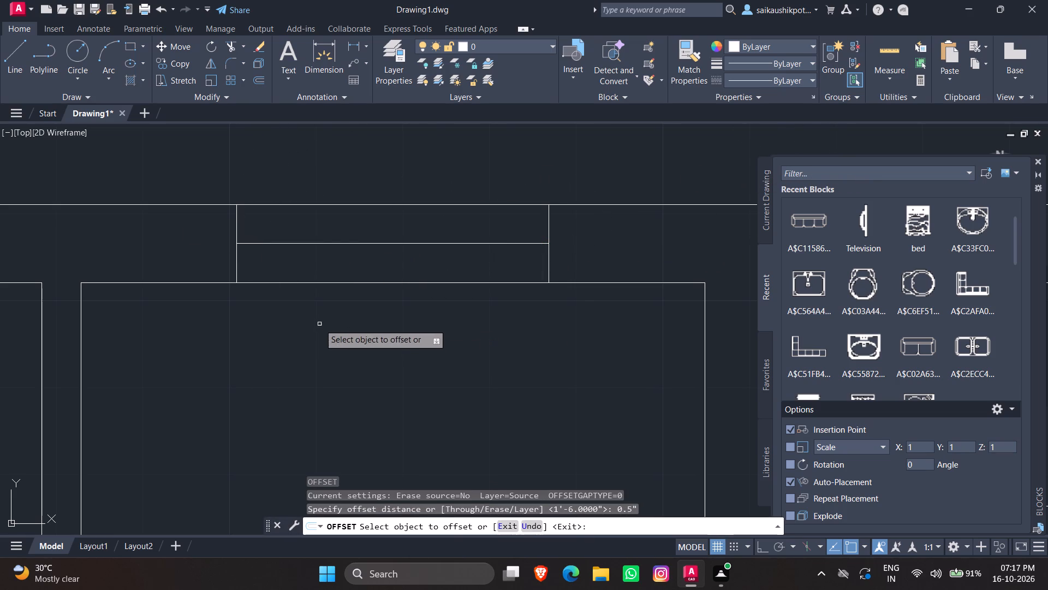
pyautogui.click(343, 244)
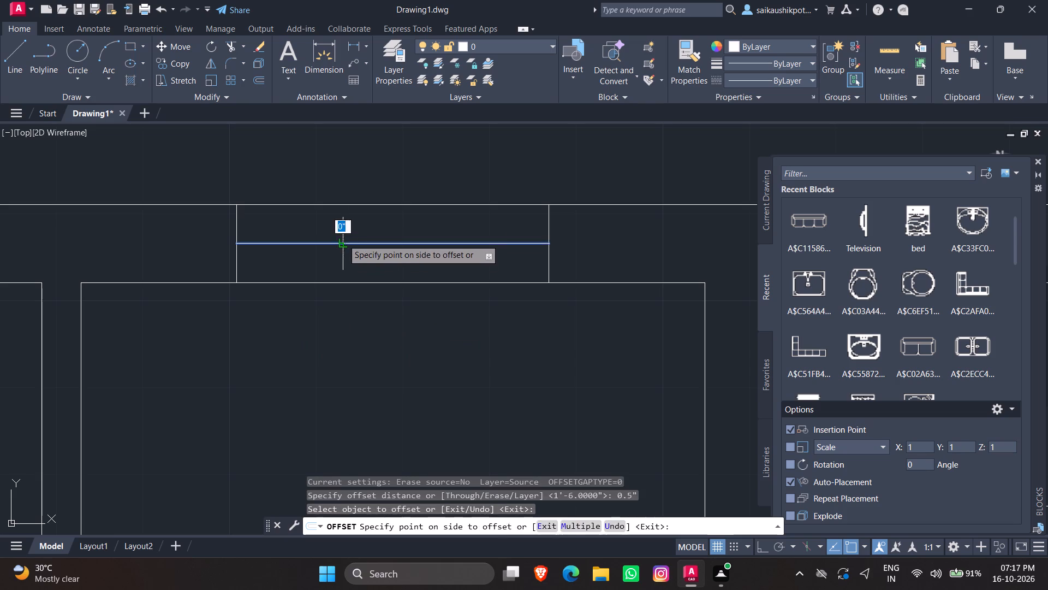
pyautogui.click(354, 213)
pyautogui.click(346, 243)
pyautogui.click(340, 275)
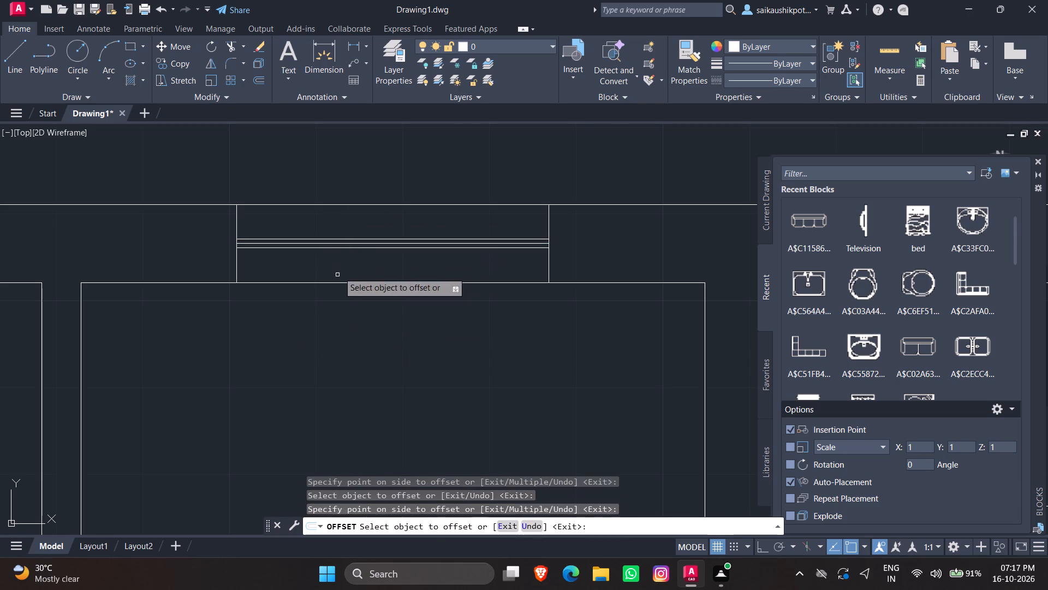
pyautogui.press('Escape')
# Delete the original middle line between the two glazing lines of the small room's window.
pyautogui.scroll(2, 346, 251)
pyautogui.click(332, 229)
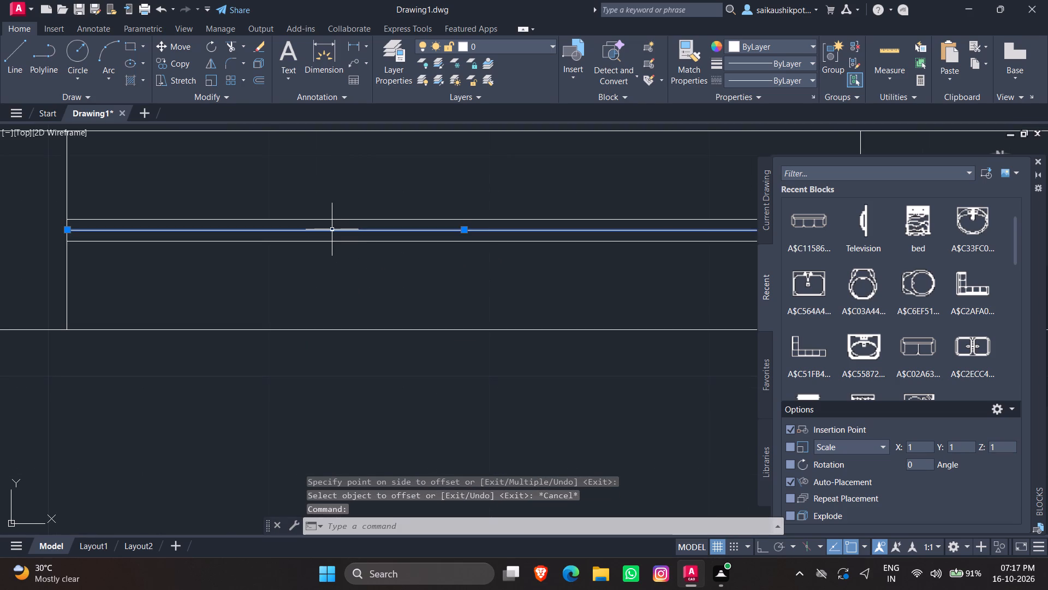
pyautogui.press('Delete')
pyautogui.press('Escape')
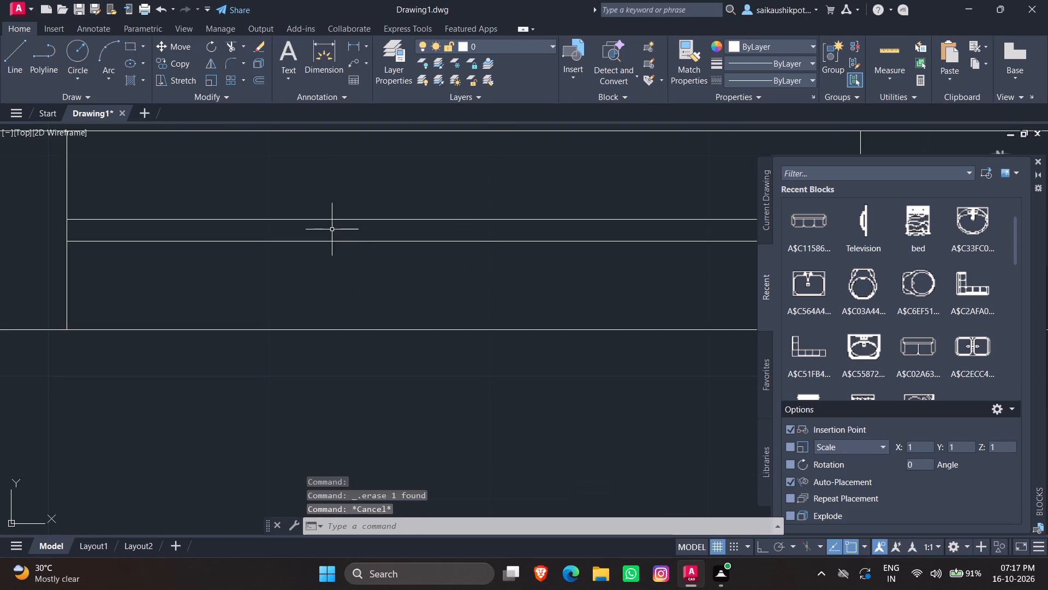
# Draw a line across the bedroom's outer side wall beside the bed, from the inner wall line's midpoint straight to the outer wall line.
pyautogui.scroll(-4, 294, 356)
pyautogui.scroll(-2, 573, 334)
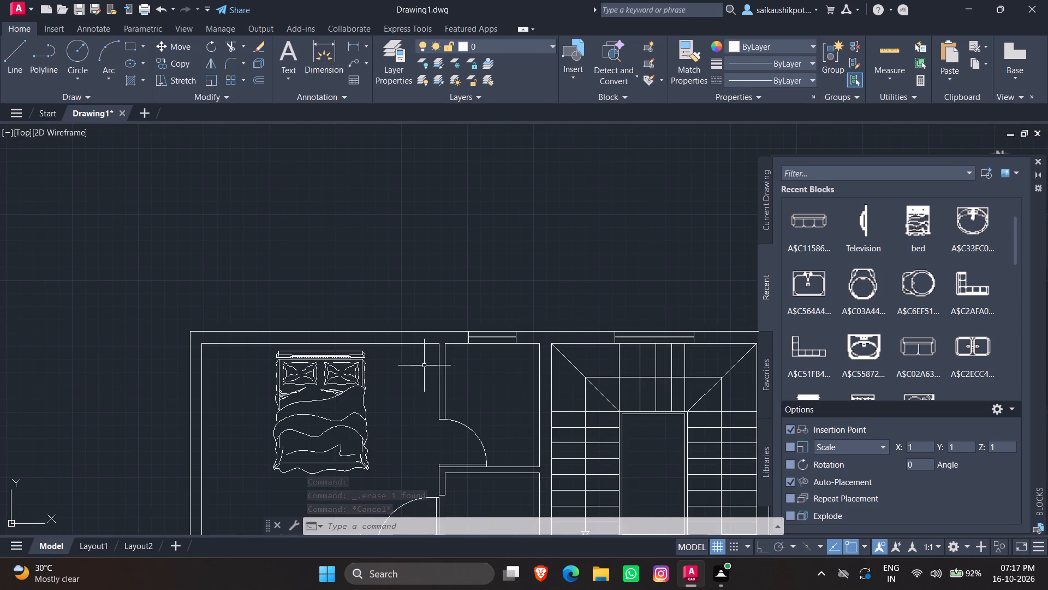
pyautogui.scroll(-3, 454, 284)
pyautogui.scroll(3, 397, 314)
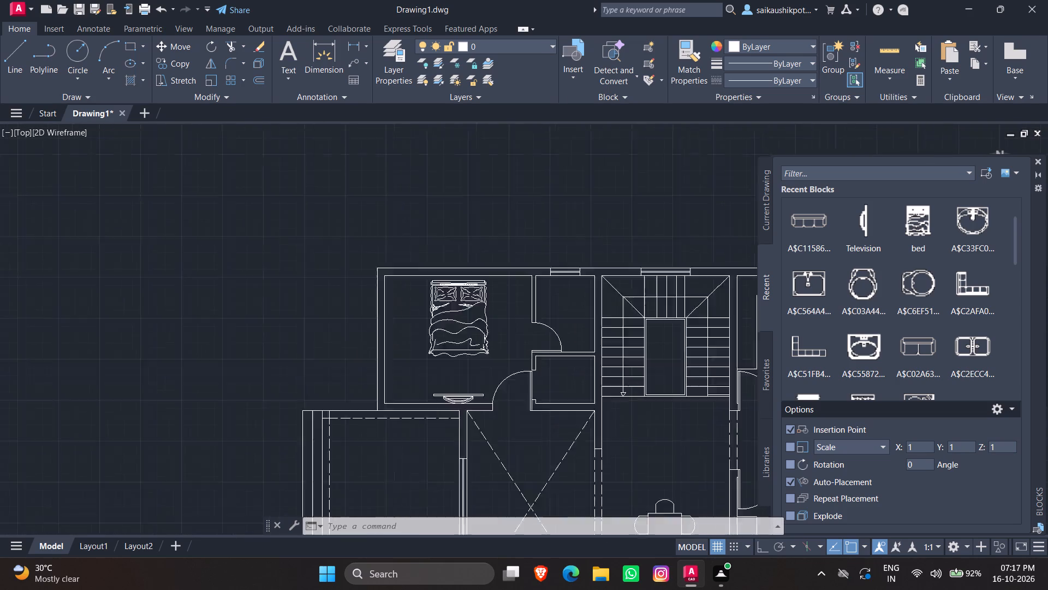
pyautogui.scroll(1, 397, 314)
pyautogui.scroll(-3, 404, 362)
pyautogui.scroll(2, 393, 390)
pyautogui.press('Escape')
pyautogui.press('Escape')
pyautogui.press('Escape')
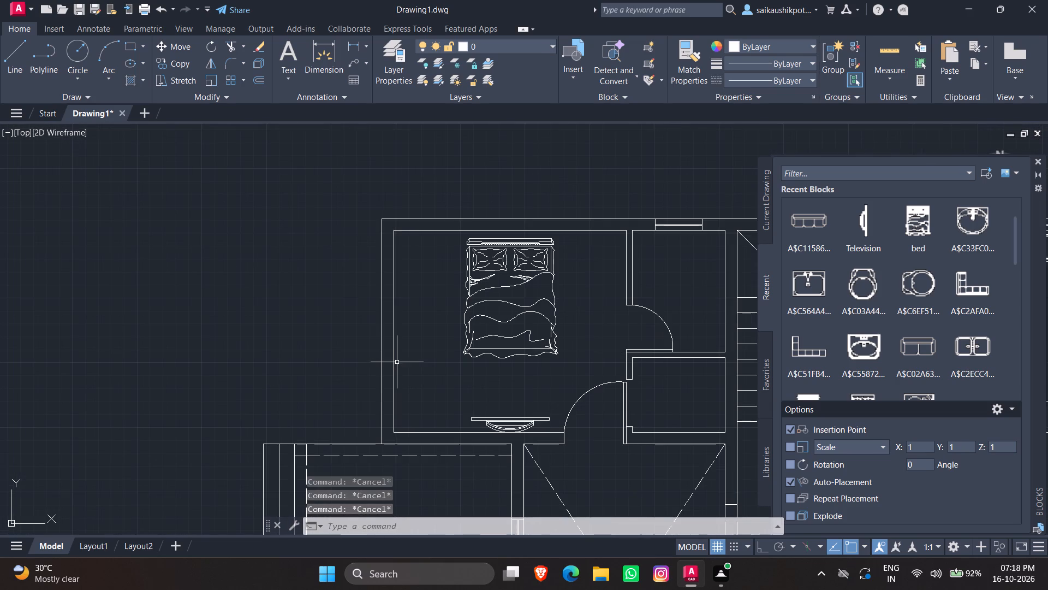
pyautogui.press('l')
pyautogui.press('Return')
pyautogui.scroll(2, 405, 337)
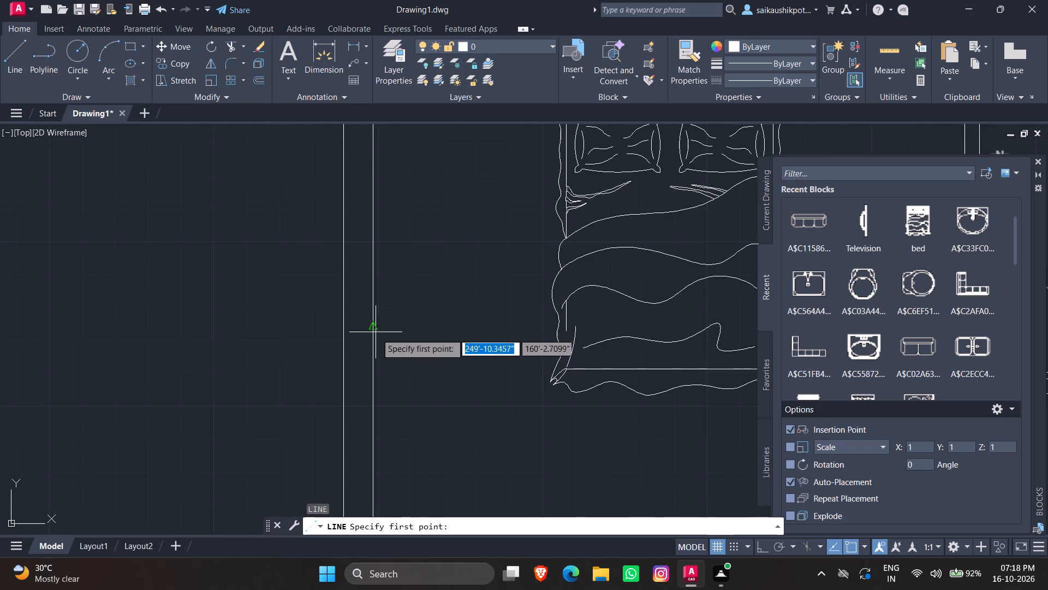
pyautogui.scroll(-1, 378, 334)
pyautogui.click(376, 333)
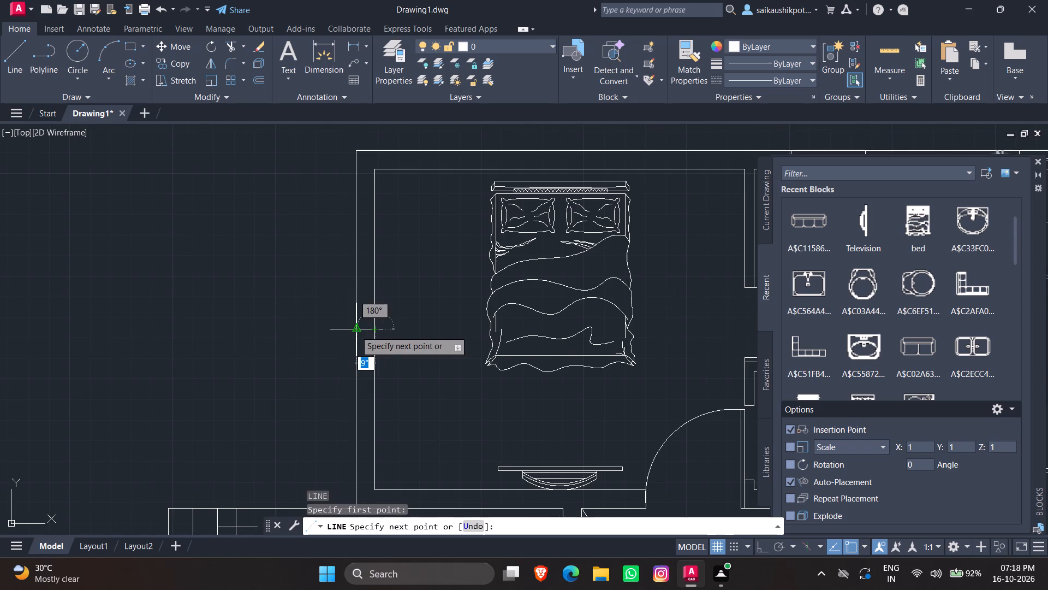
pyautogui.click(355, 331)
pyautogui.press('Escape')
pyautogui.press('Escape')
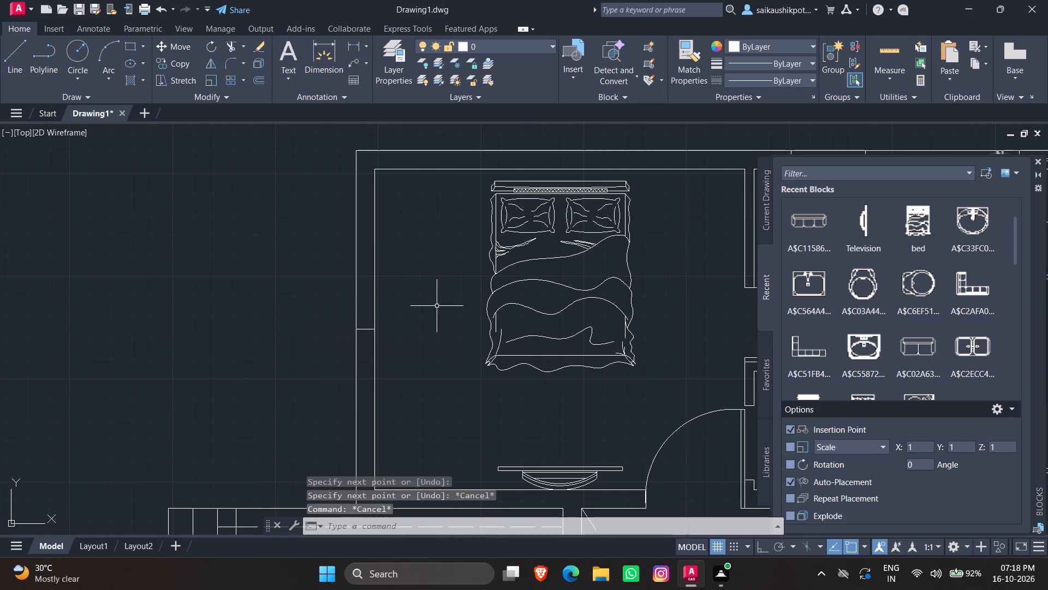
# Offset the line across the bedroom's outer side wall 3' to each side to form the window's two end lines.
pyautogui.press('o')
pyautogui.press('Return')
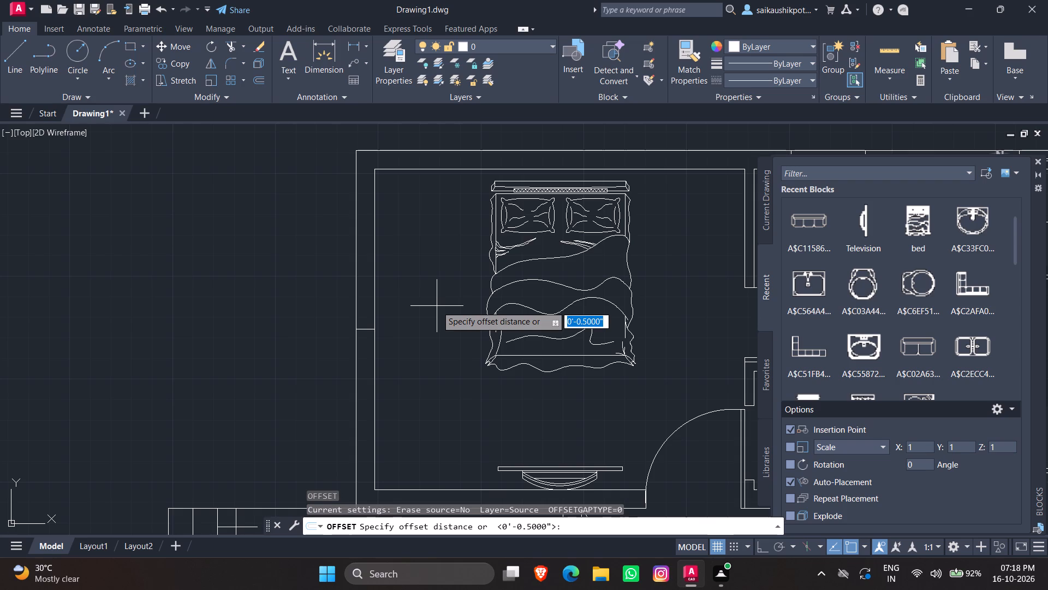
pyautogui.write("3'")
pyautogui.press('Return')
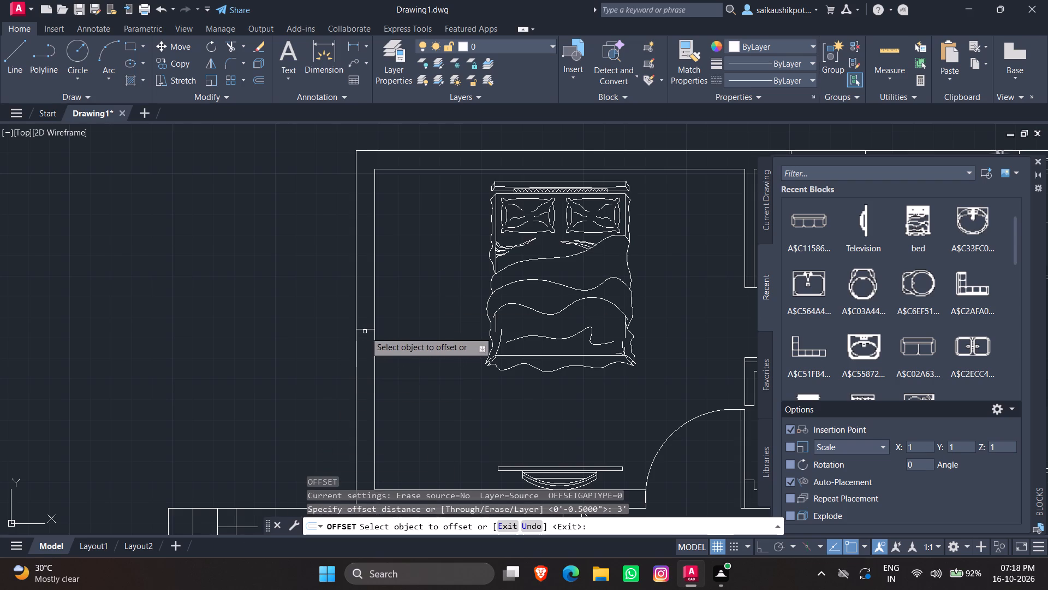
pyautogui.click(367, 328)
pyautogui.click(422, 285)
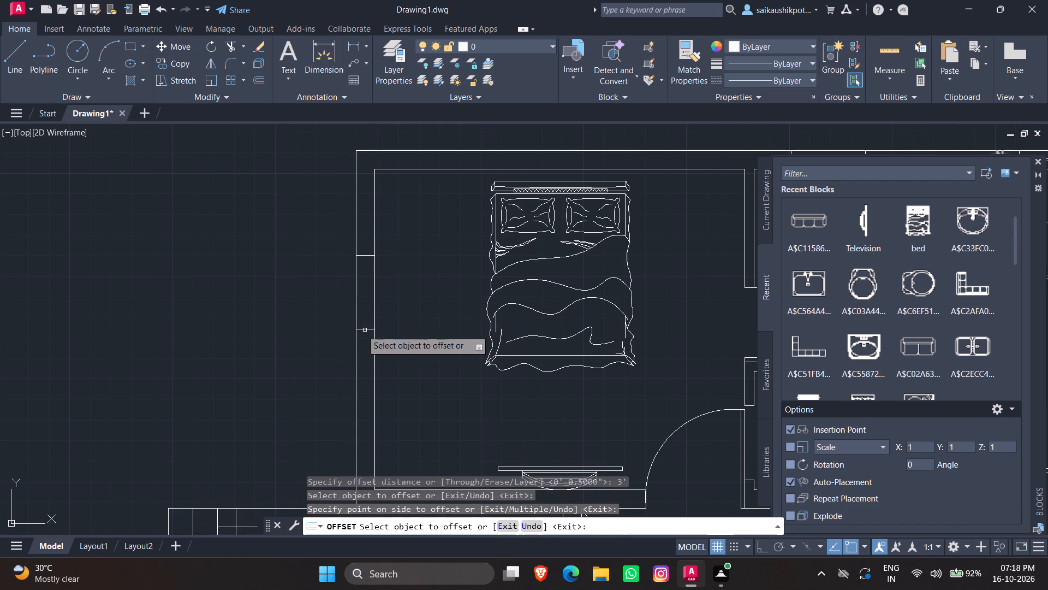
pyautogui.click(364, 329)
pyautogui.click(430, 450)
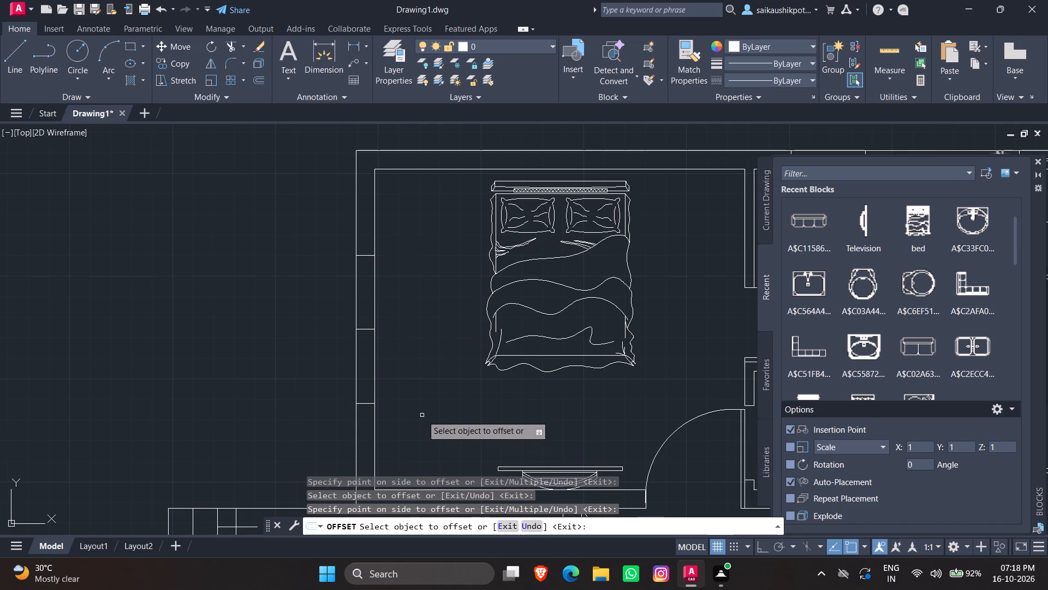
pyautogui.press('Escape')
pyautogui.press('Escape')
# Remove the original cross line midway between the bedroom window's two end lines using Trim.
pyautogui.write('tr')
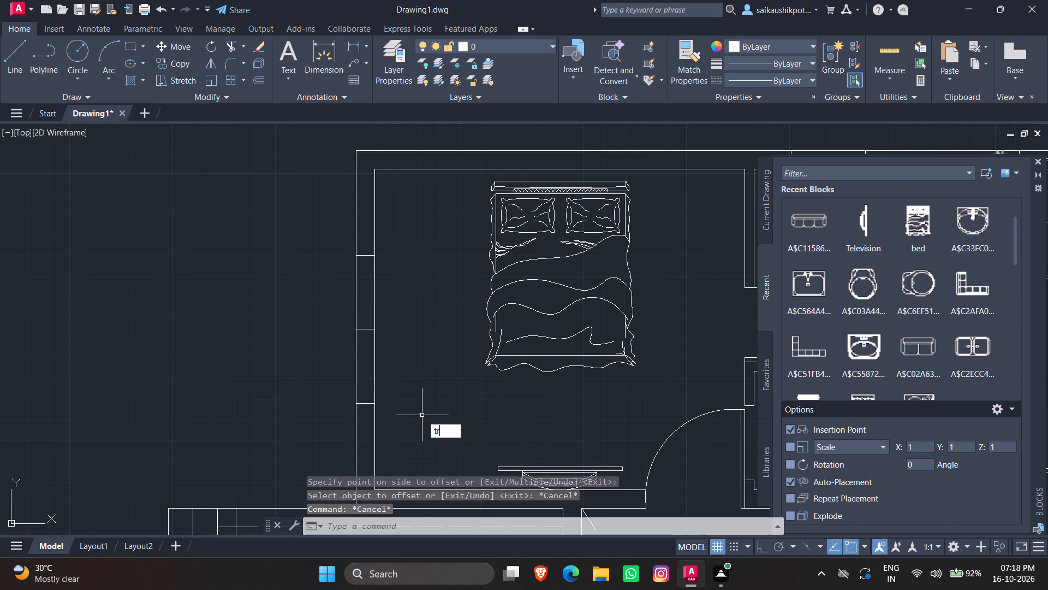
pyautogui.press('Return')
pyautogui.press('Return')
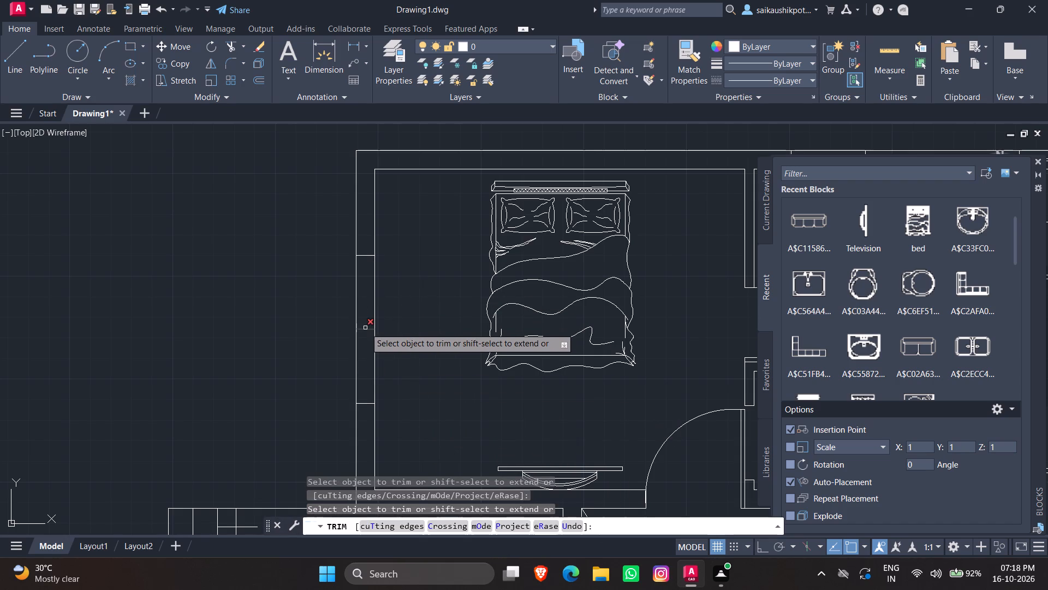
pyautogui.click(365, 329)
pyautogui.press('Escape')
pyautogui.press('Escape')
pyautogui.press('Escape')
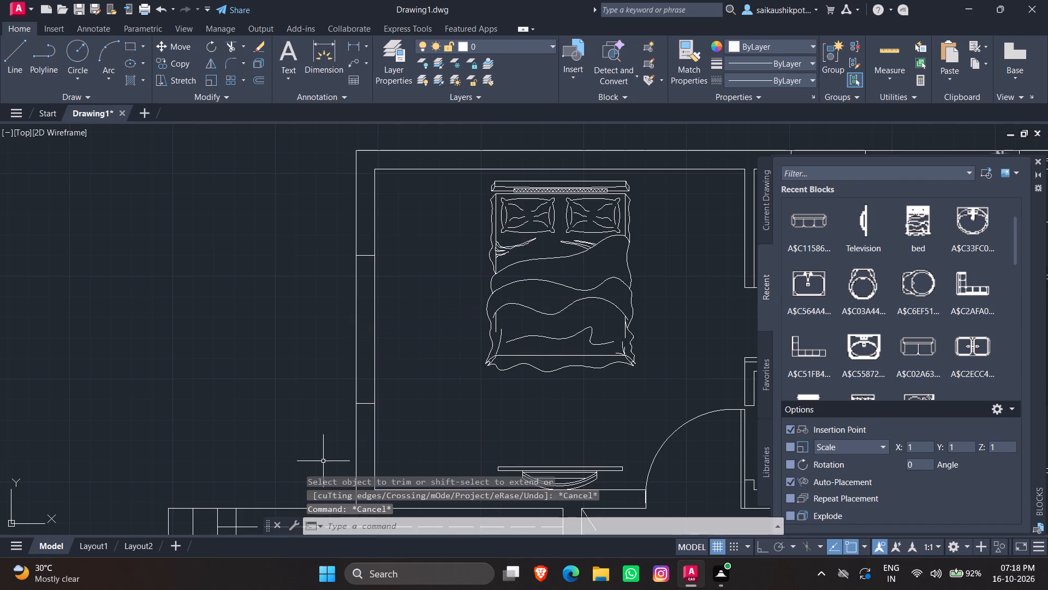
# Draw a line along the middle of the bedroom's window opening, joining the midpoints of its two end lines.
pyautogui.press('l')
pyautogui.press('Return')
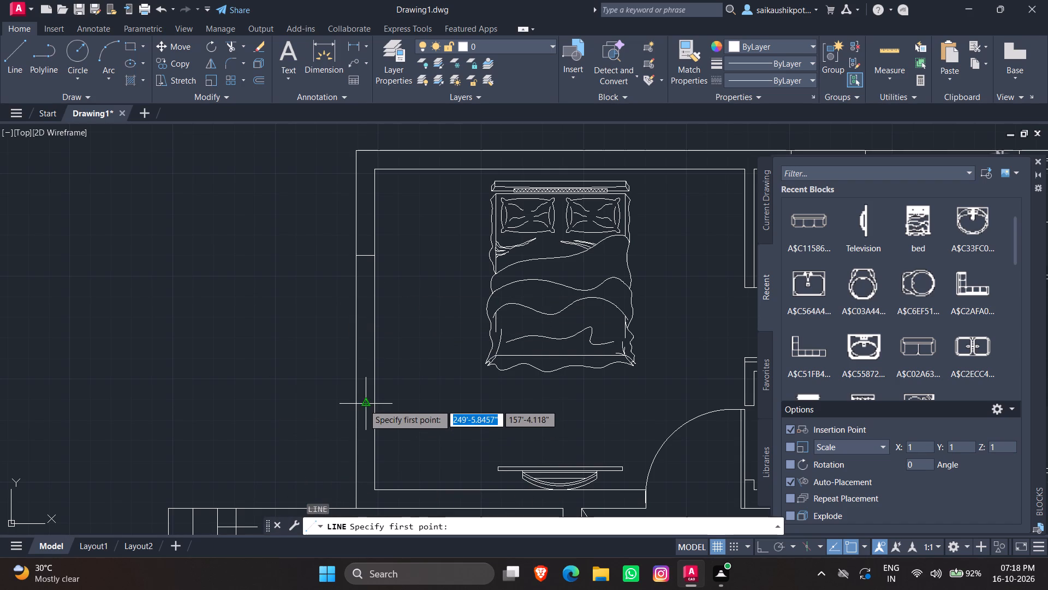
pyautogui.click(364, 404)
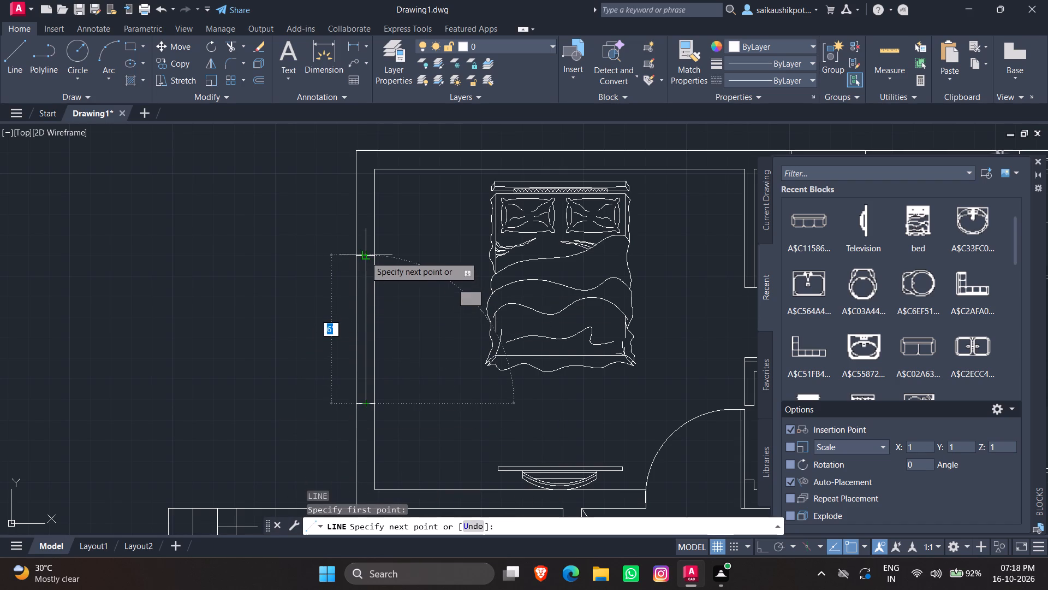
pyautogui.click(365, 256)
pyautogui.press('Escape')
pyautogui.press('Escape')
pyautogui.press('Escape')
pyautogui.press('Escape')
pyautogui.press('Escape')
pyautogui.press('Escape')
pyautogui.press('Escape')
pyautogui.press('Escape')
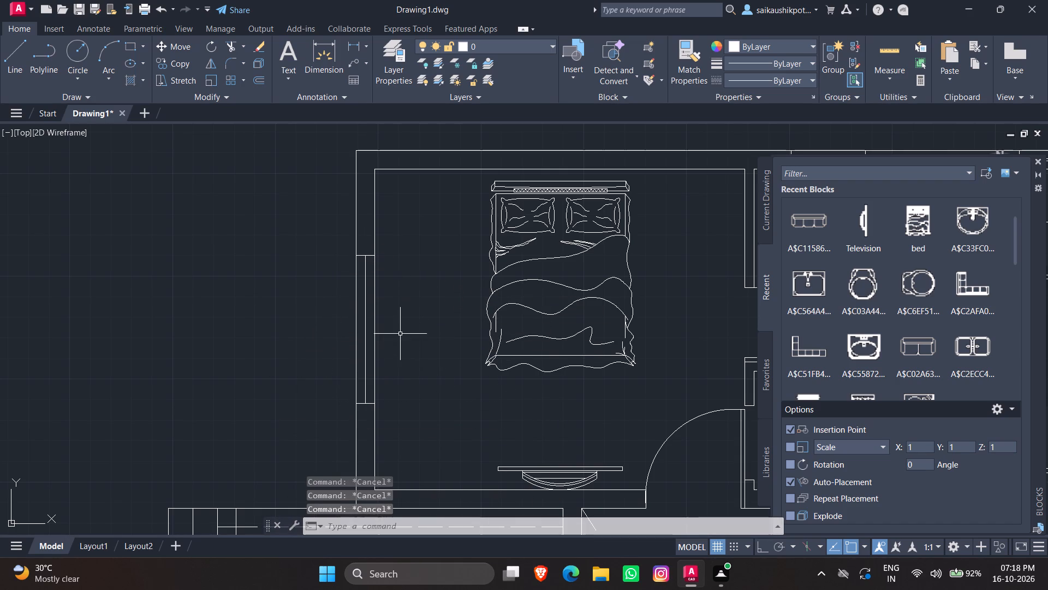
pyautogui.press('Escape')
pyautogui.press('Escape')
pyautogui.press('Escape')
pyautogui.press('Escape')
pyautogui.press('Escape')
# Offset the bedroom window's middle line 0.5" to each side to form the two glazing lines.
pyautogui.press('o')
pyautogui.press('Return')
pyautogui.write('0.5')
pyautogui.hotkey('shift', '"')
pyautogui.press('Return')
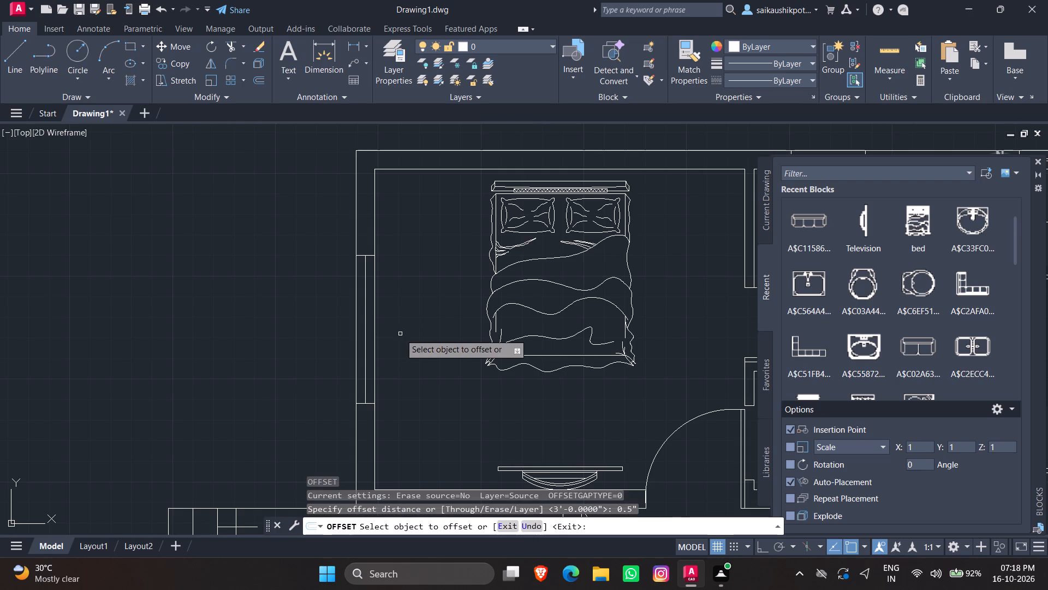
pyautogui.click(365, 337)
pyautogui.click(428, 367)
pyautogui.scroll(1, 309, 362)
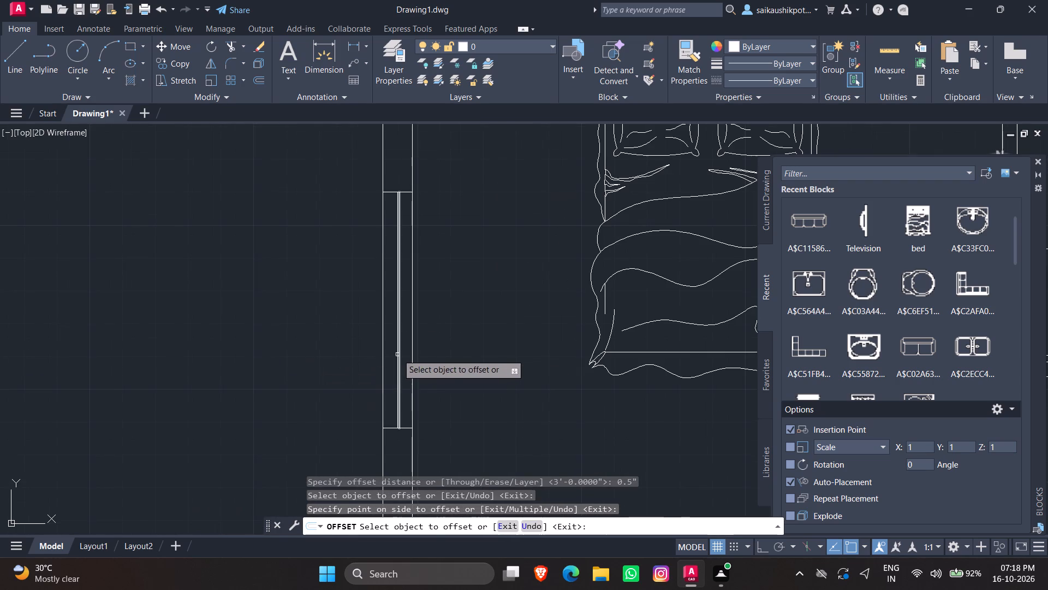
pyautogui.scroll(2, 397, 353)
pyautogui.click(393, 347)
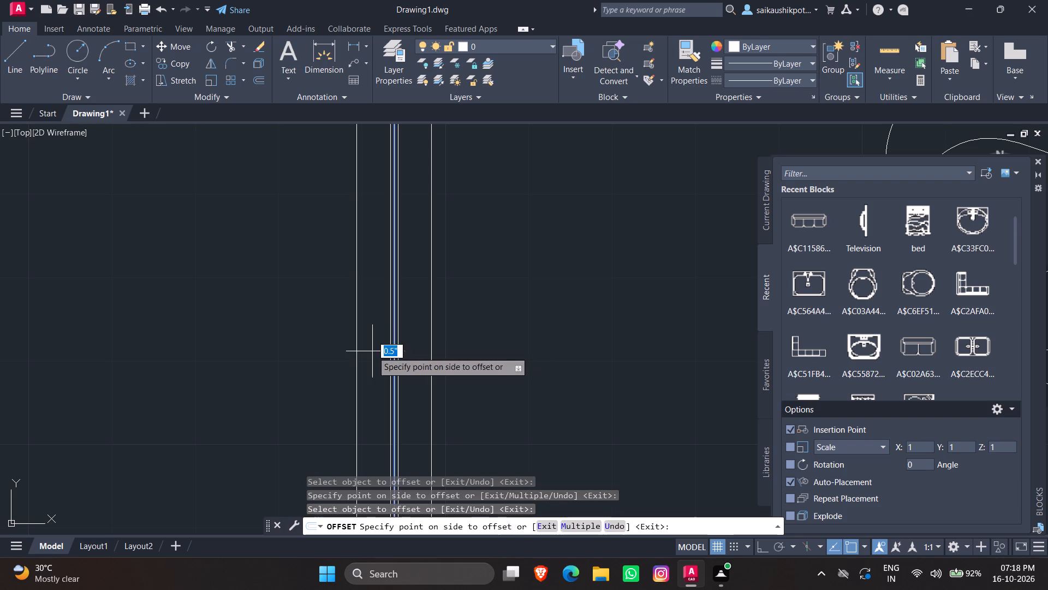
pyautogui.click(372, 351)
pyautogui.press('Escape')
# Delete the original middle line between the two glazing lines of the bedroom's window.
pyautogui.scroll(2, 392, 359)
pyautogui.click(396, 360)
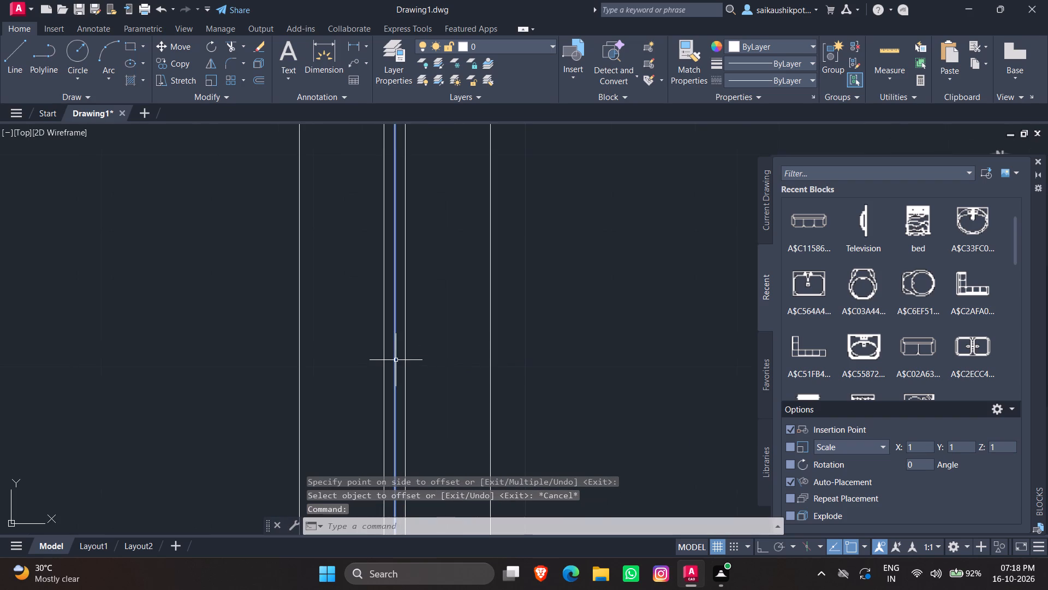
pyautogui.press('Delete')
pyautogui.press('Escape')
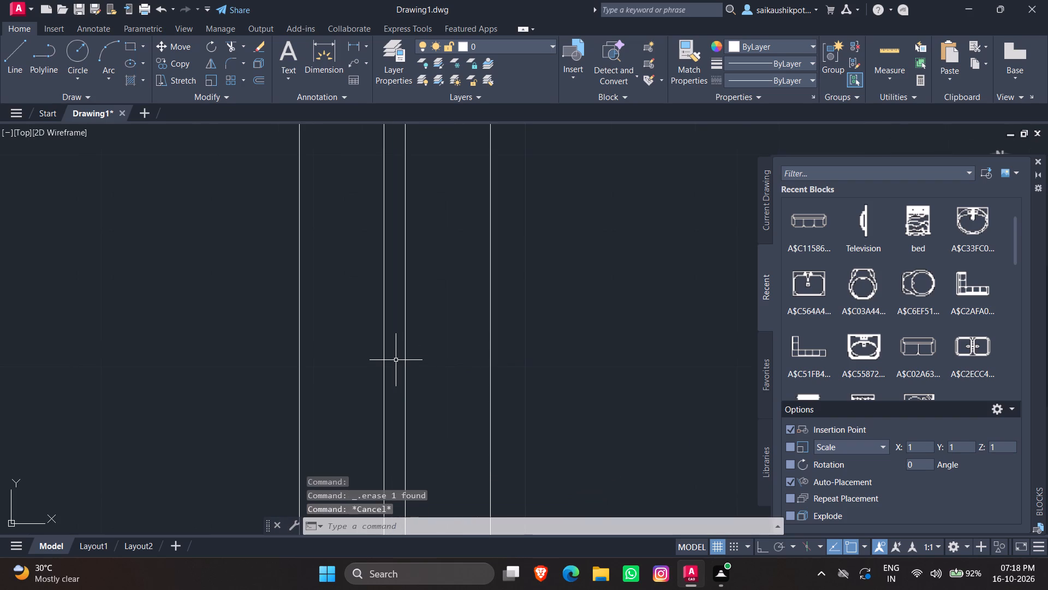
# With Ortho on, draw a three-sided unit outline around the bedroom television, 1.5' deep and about 6' wide, closing against the wall.
pyautogui.scroll(-3, 413, 356)
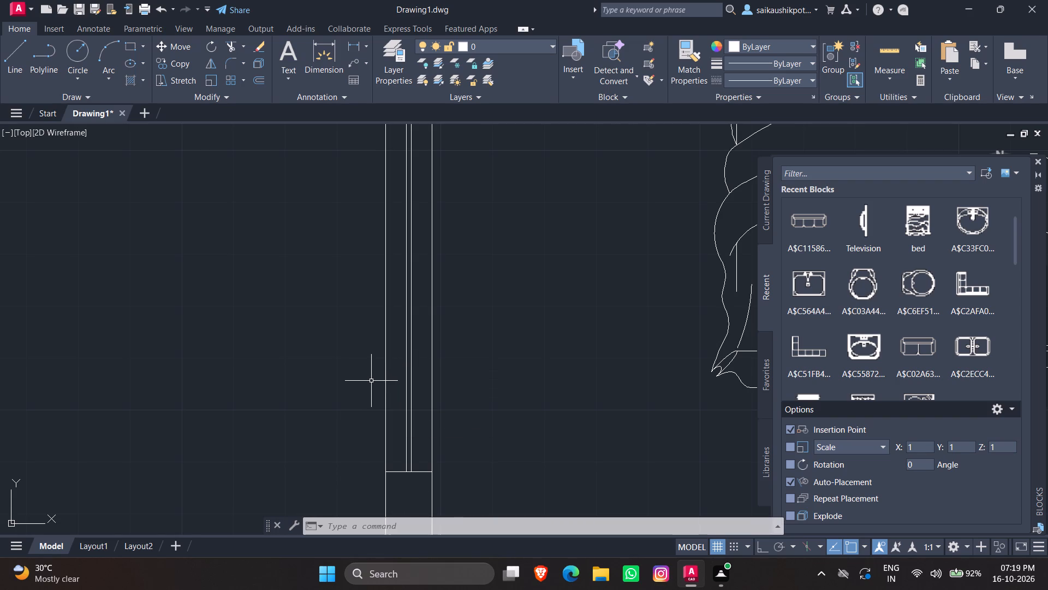
pyautogui.scroll(-3, 372, 390)
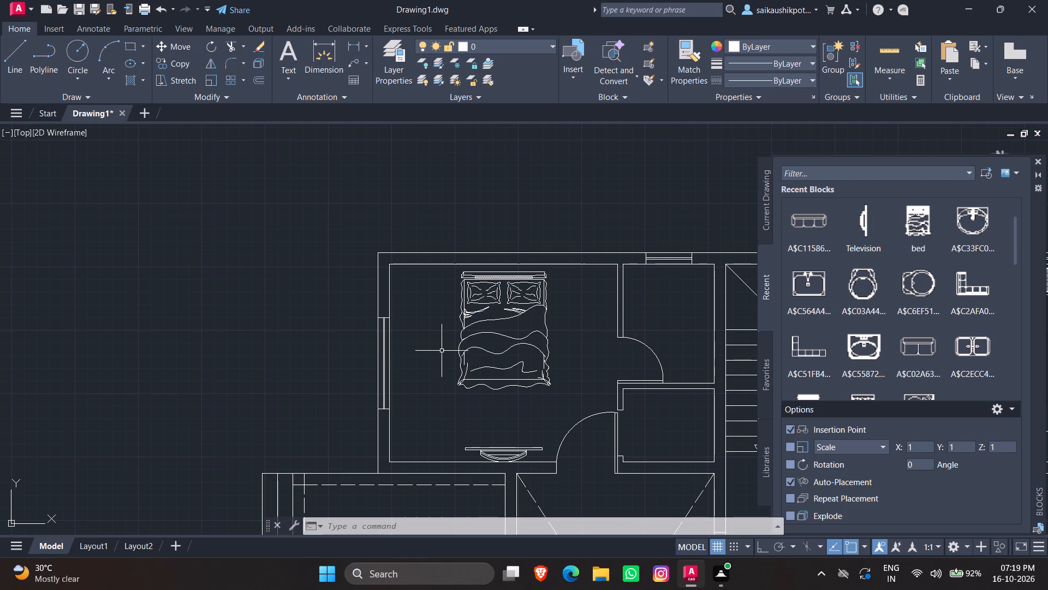
pyautogui.scroll(1, 489, 435)
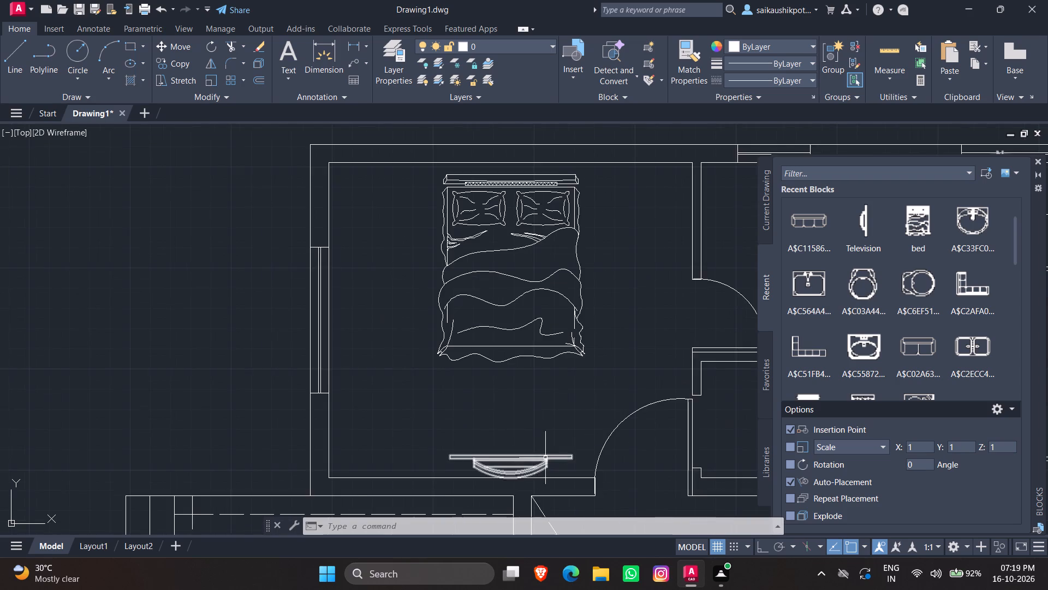
pyautogui.scroll(1, 557, 430)
pyautogui.scroll(-2, 543, 408)
pyautogui.scroll(3, 585, 458)
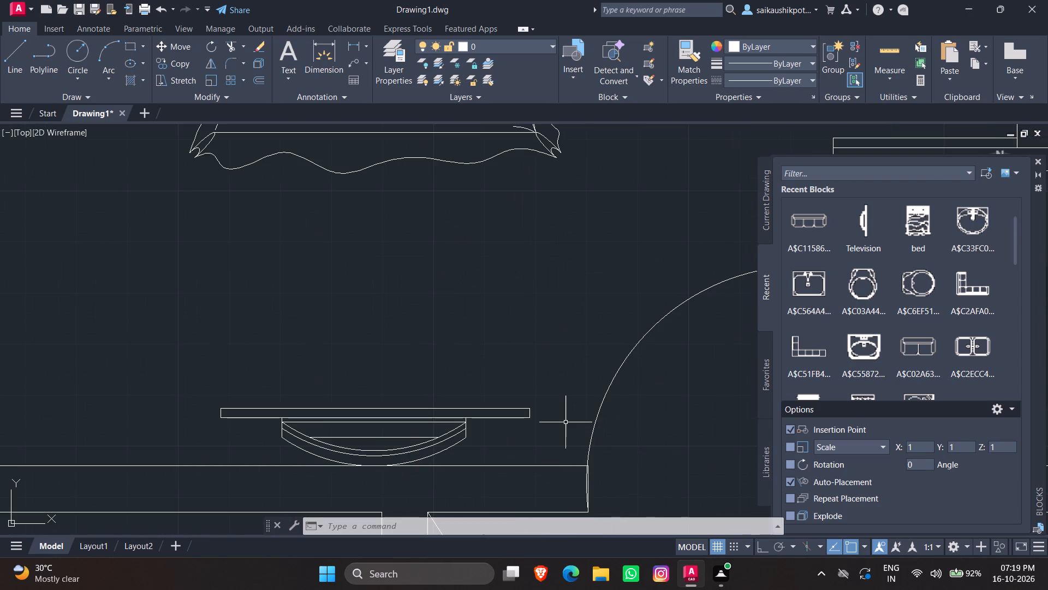
pyautogui.press('l')
pyautogui.press('Return')
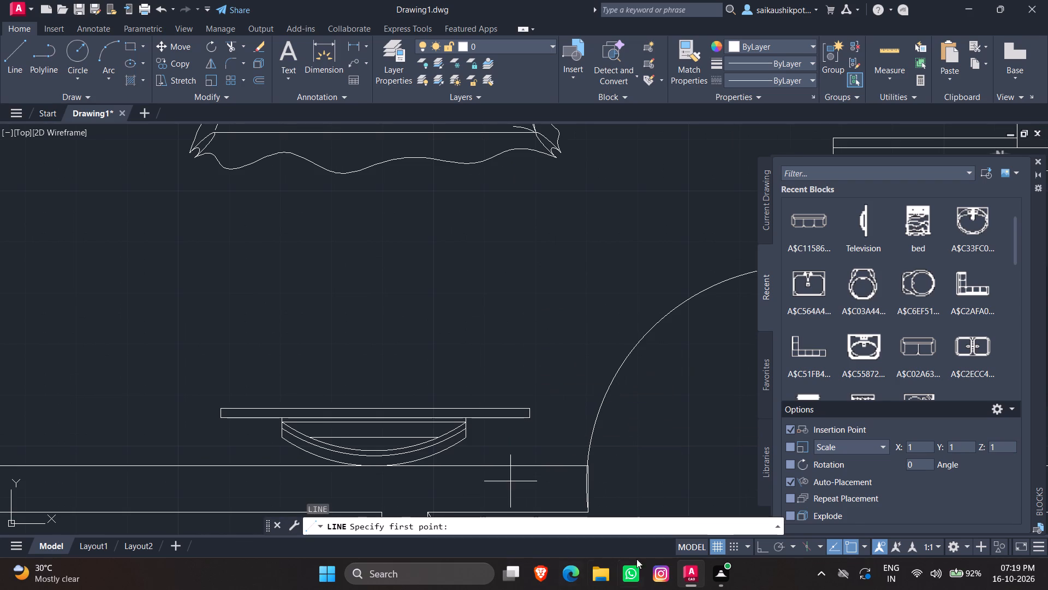
pyautogui.click(557, 465)
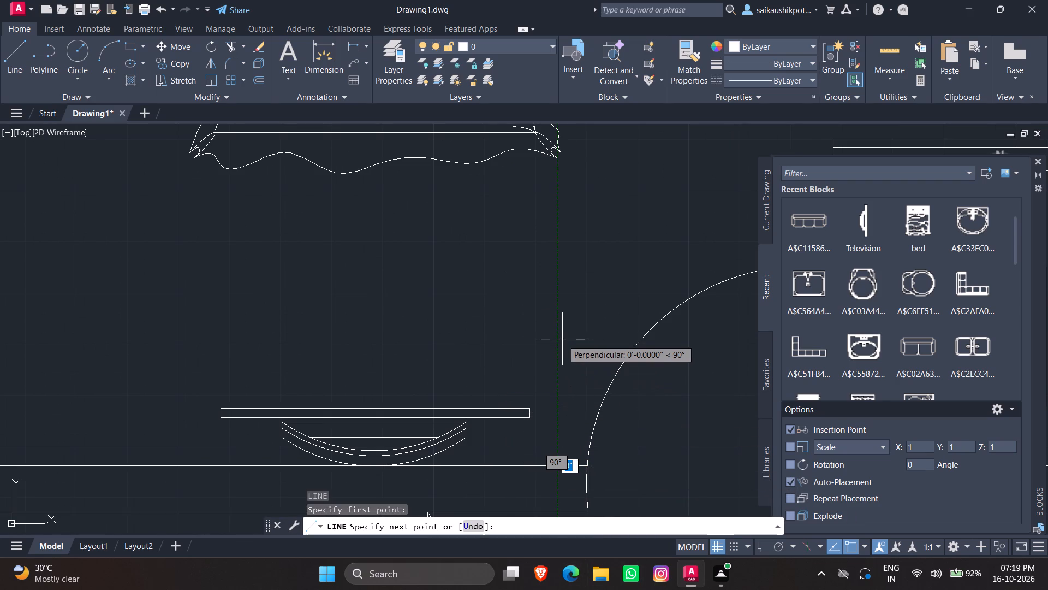
pyautogui.press('F8')
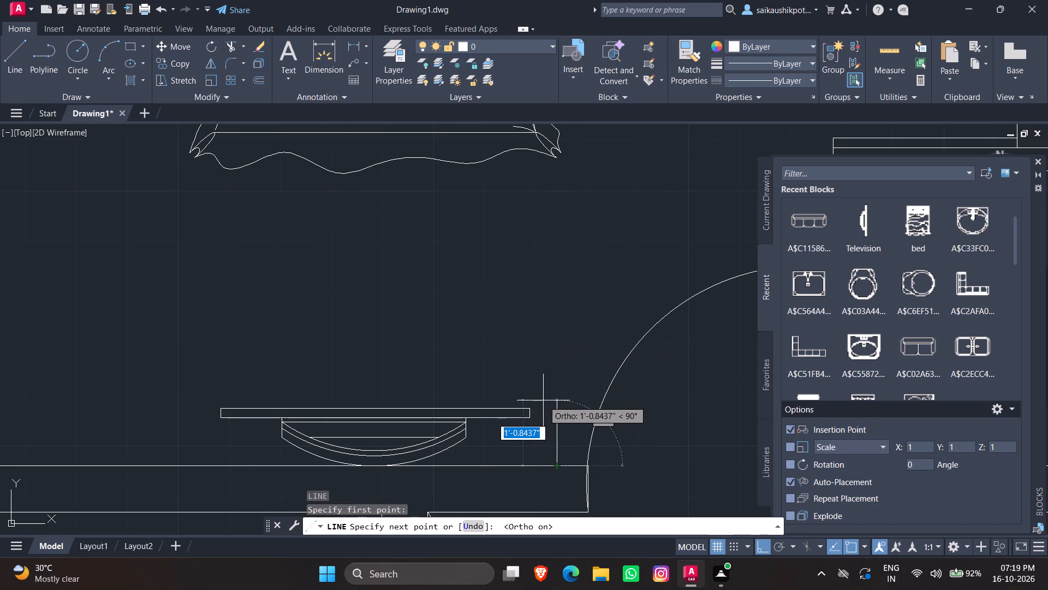
pyautogui.write("1.5'")
pyautogui.press('Return')
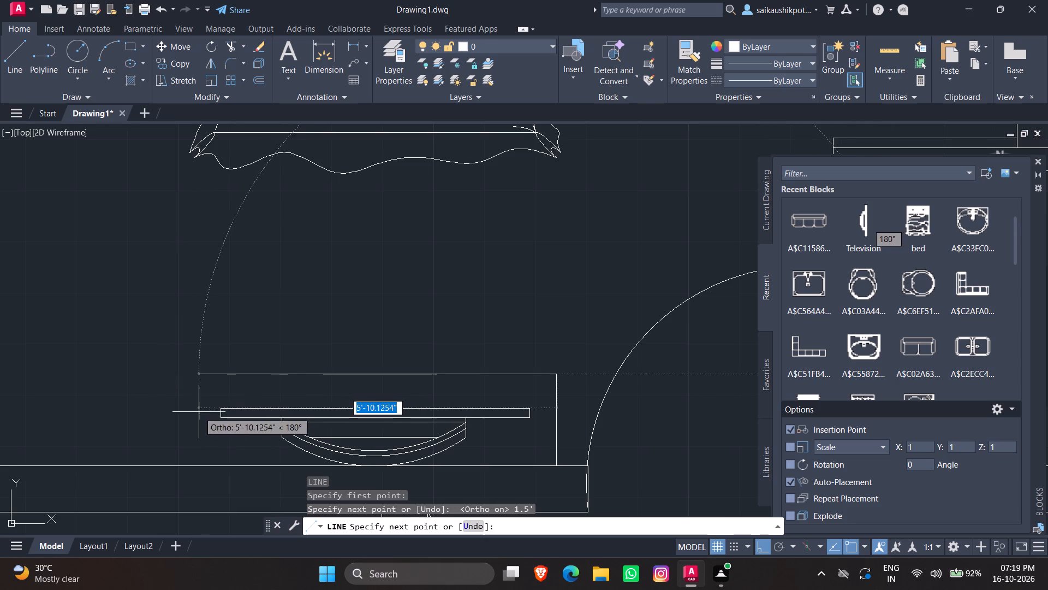
pyautogui.click(186, 376)
pyautogui.click(185, 462)
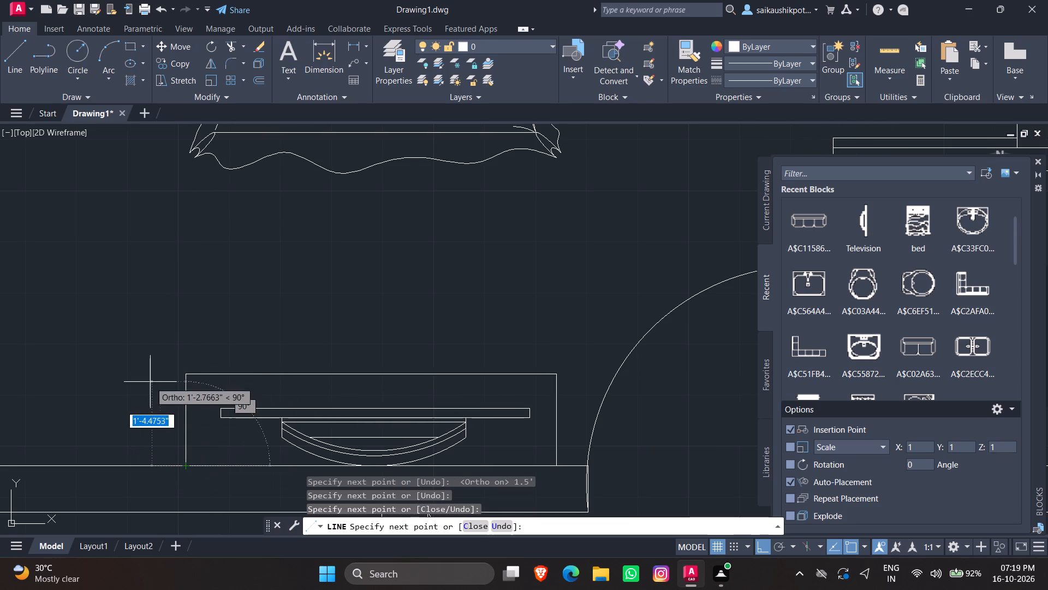
pyautogui.press('Escape')
pyautogui.press('Escape')
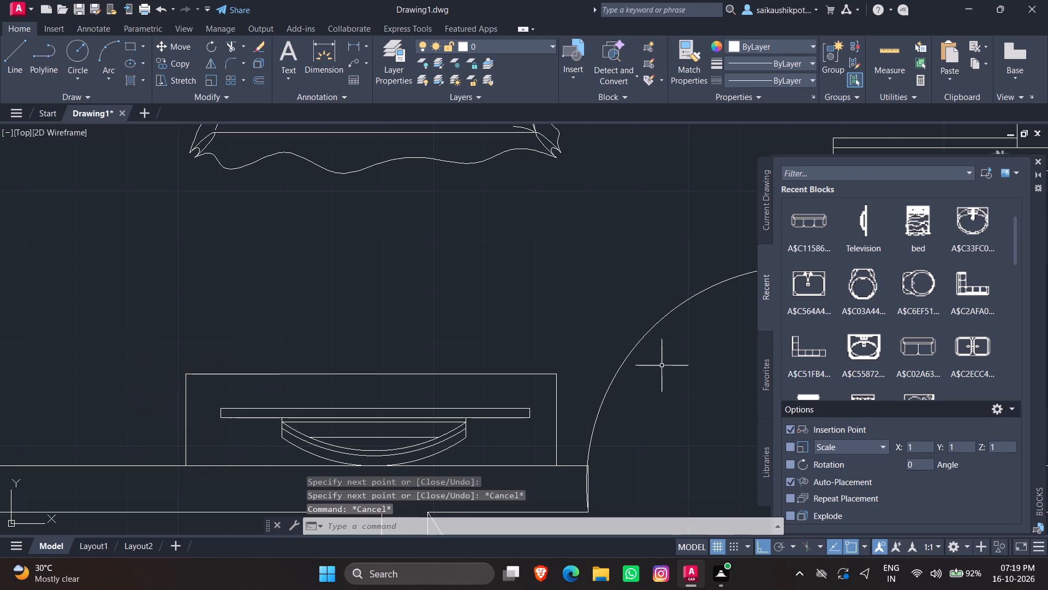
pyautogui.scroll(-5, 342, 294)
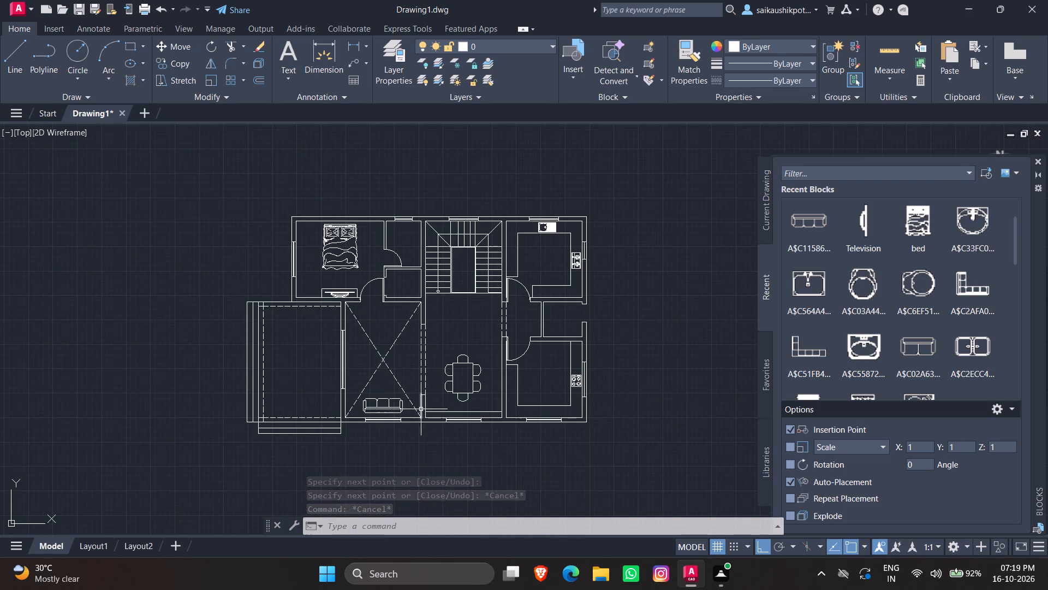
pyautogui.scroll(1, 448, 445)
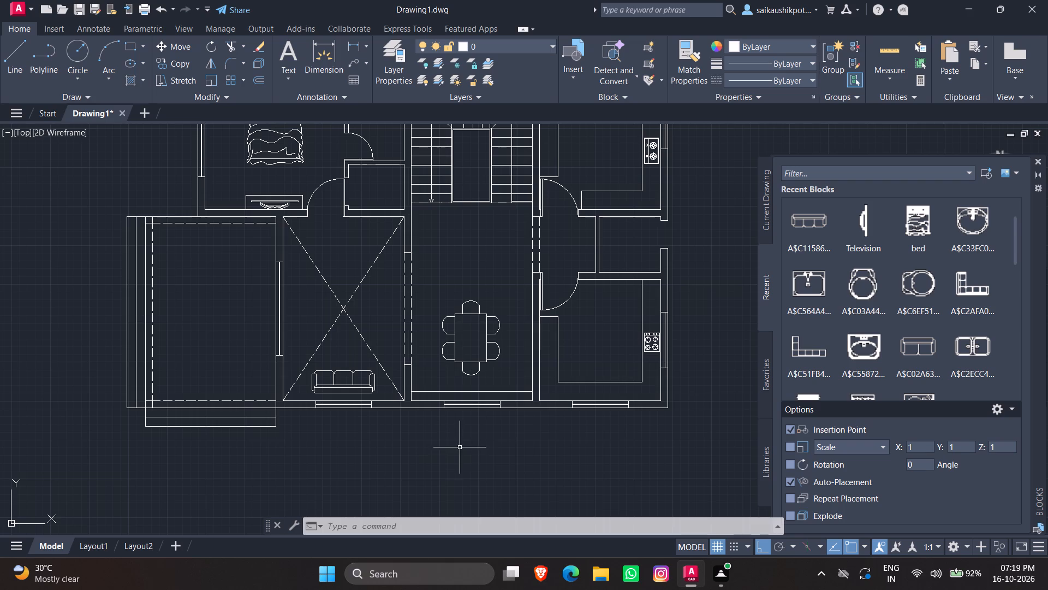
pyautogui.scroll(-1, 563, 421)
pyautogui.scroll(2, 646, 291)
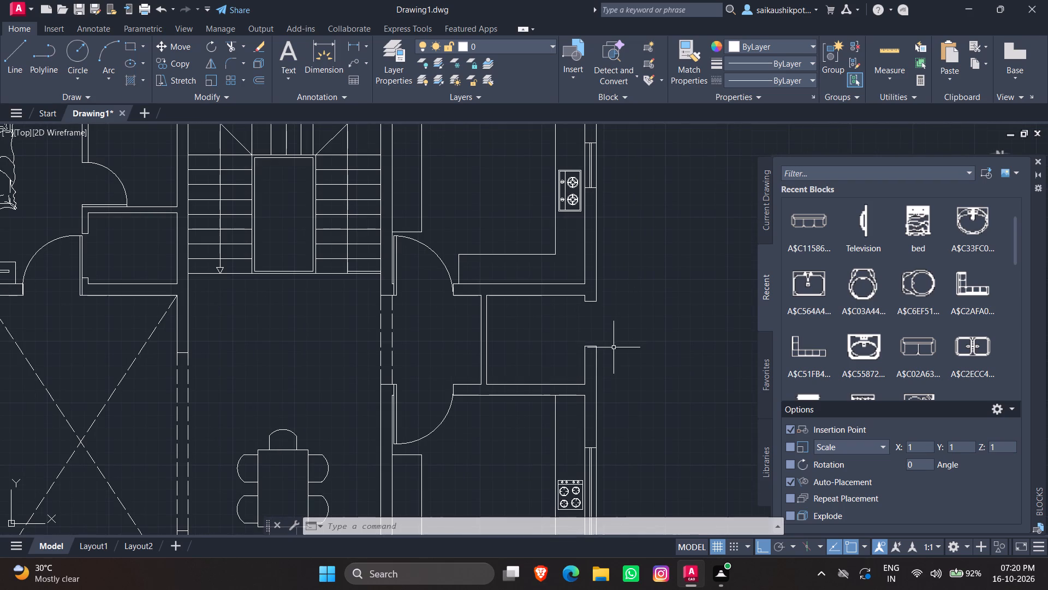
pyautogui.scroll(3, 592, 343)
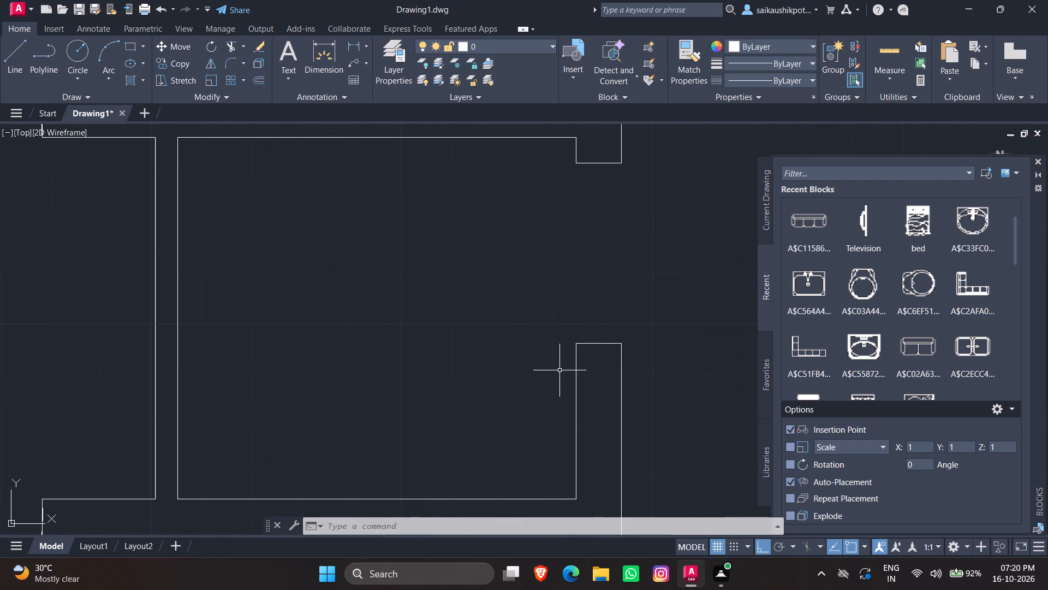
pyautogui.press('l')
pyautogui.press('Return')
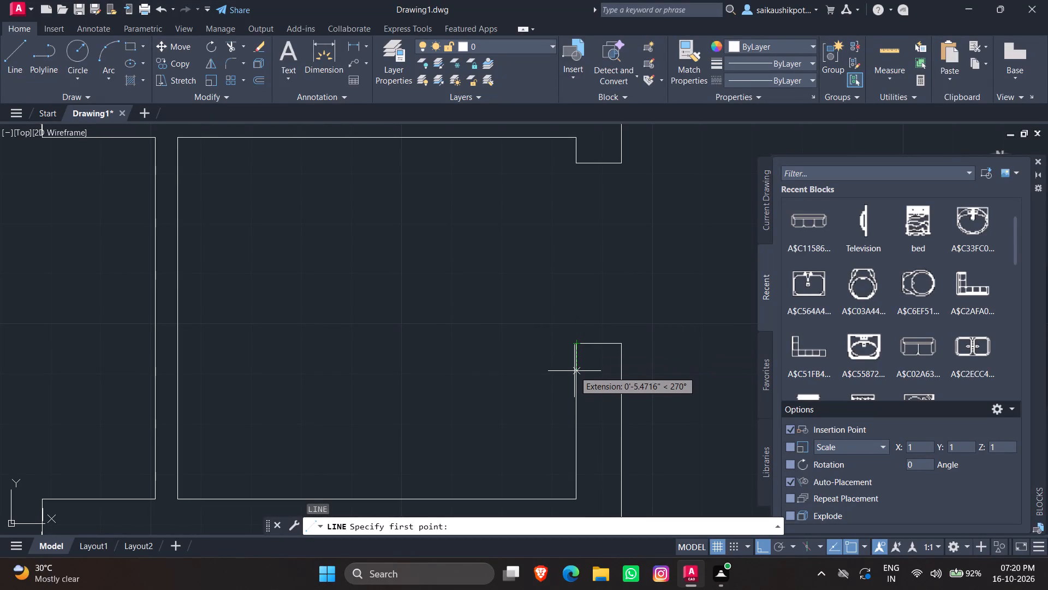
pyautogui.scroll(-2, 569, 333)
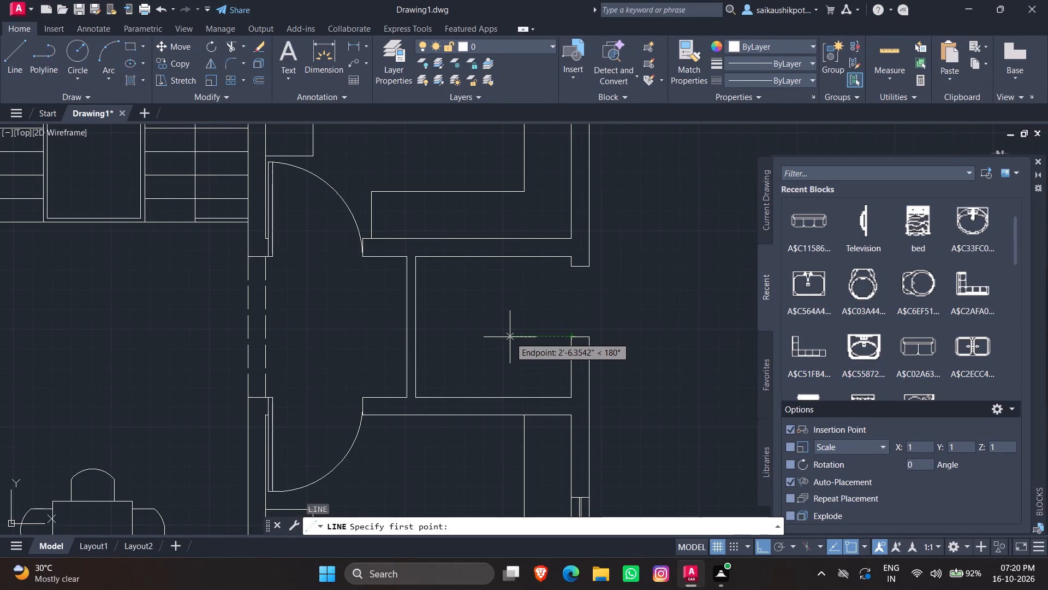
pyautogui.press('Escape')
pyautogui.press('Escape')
# Draw a two-line enclosure, 2' by 2', in the small middle room's lower corner against the outer wall.
pyautogui.press('l')
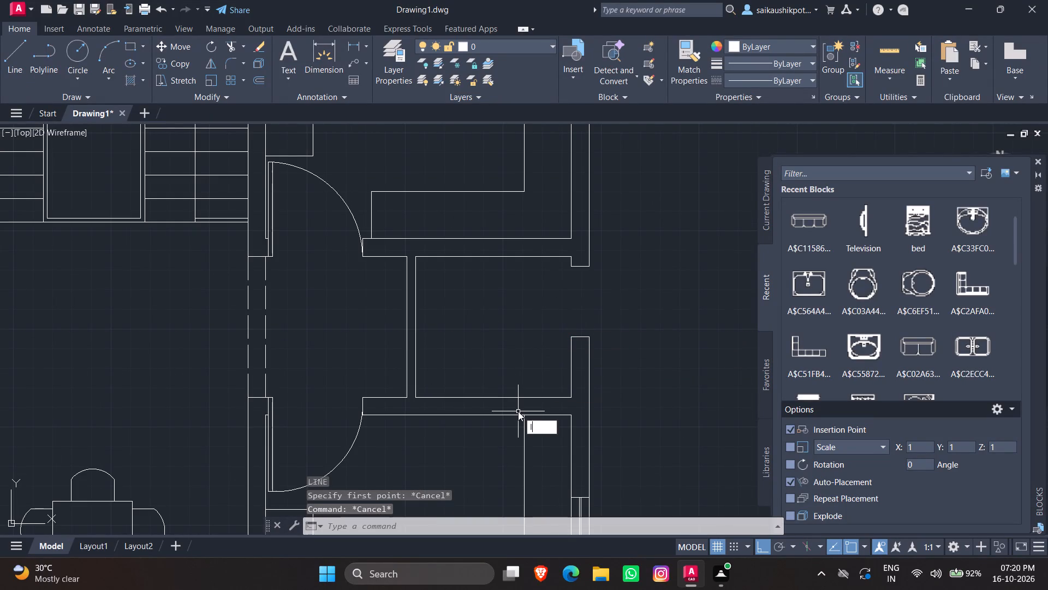
pyautogui.press('Return')
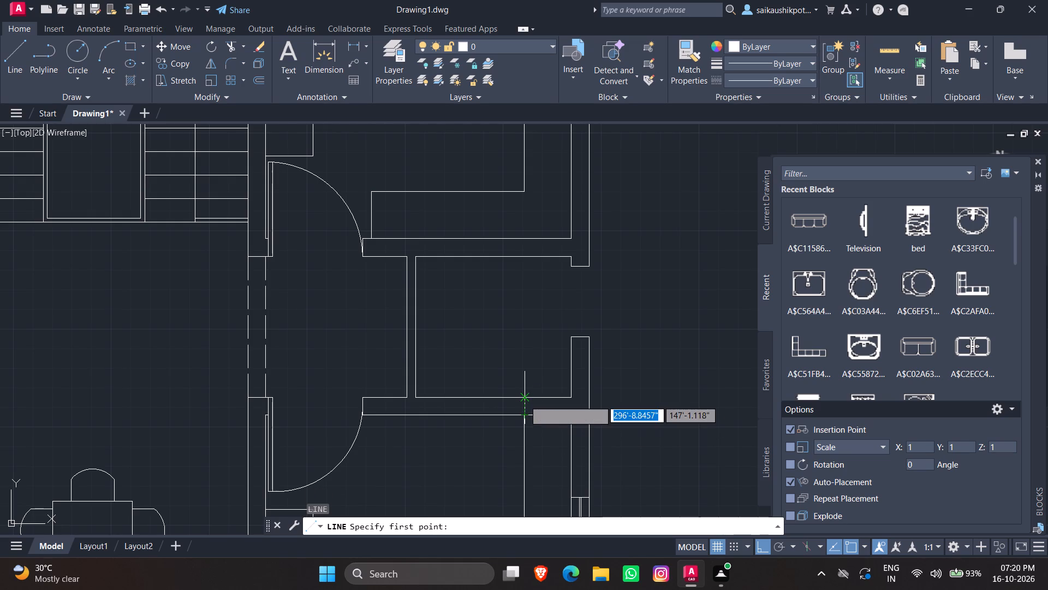
pyautogui.click(524, 400)
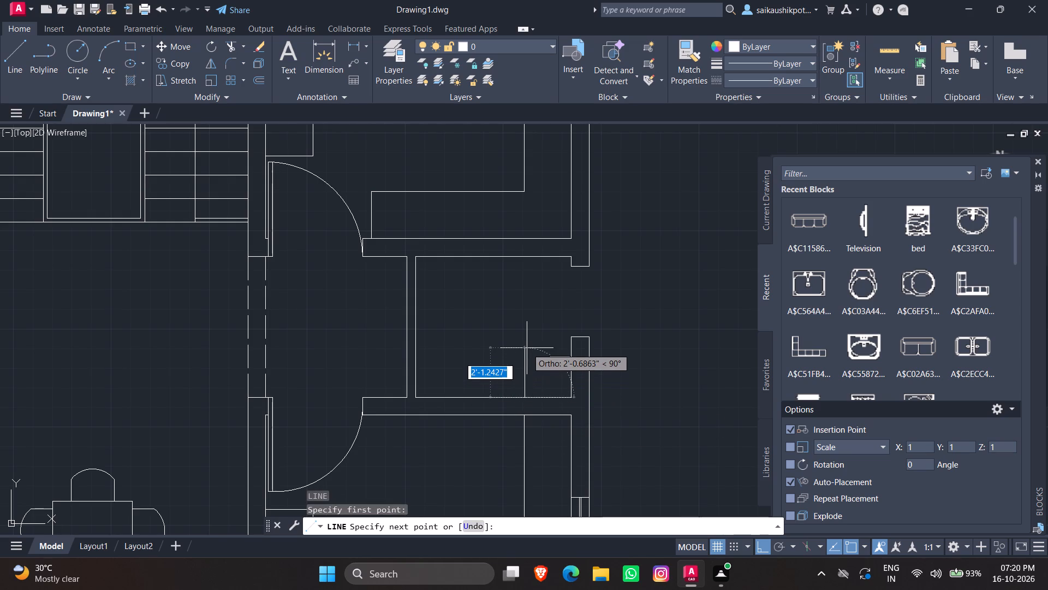
pyautogui.write("2'")
pyautogui.press('Return')
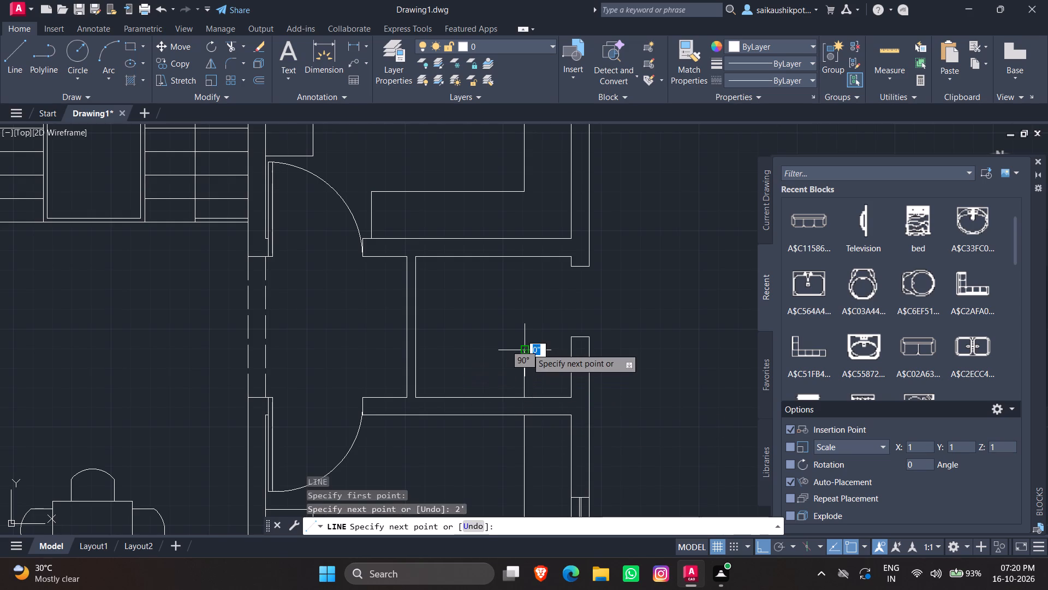
pyautogui.click(571, 347)
pyautogui.press('Escape')
pyautogui.press('Escape')
pyautogui.press('Escape')
pyautogui.press('Escape')
pyautogui.press('Escape')
pyautogui.press('Escape')
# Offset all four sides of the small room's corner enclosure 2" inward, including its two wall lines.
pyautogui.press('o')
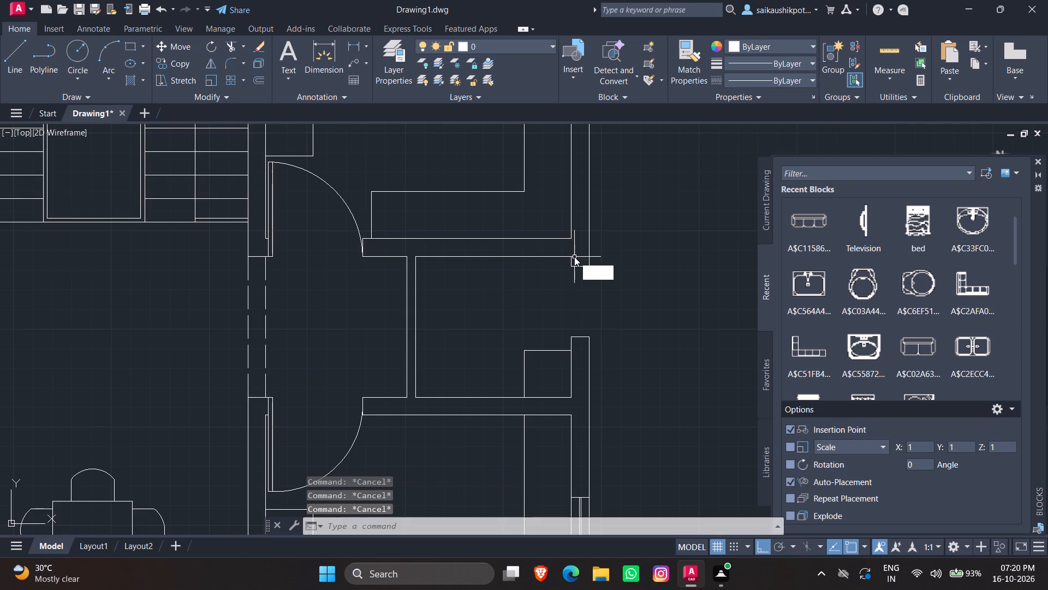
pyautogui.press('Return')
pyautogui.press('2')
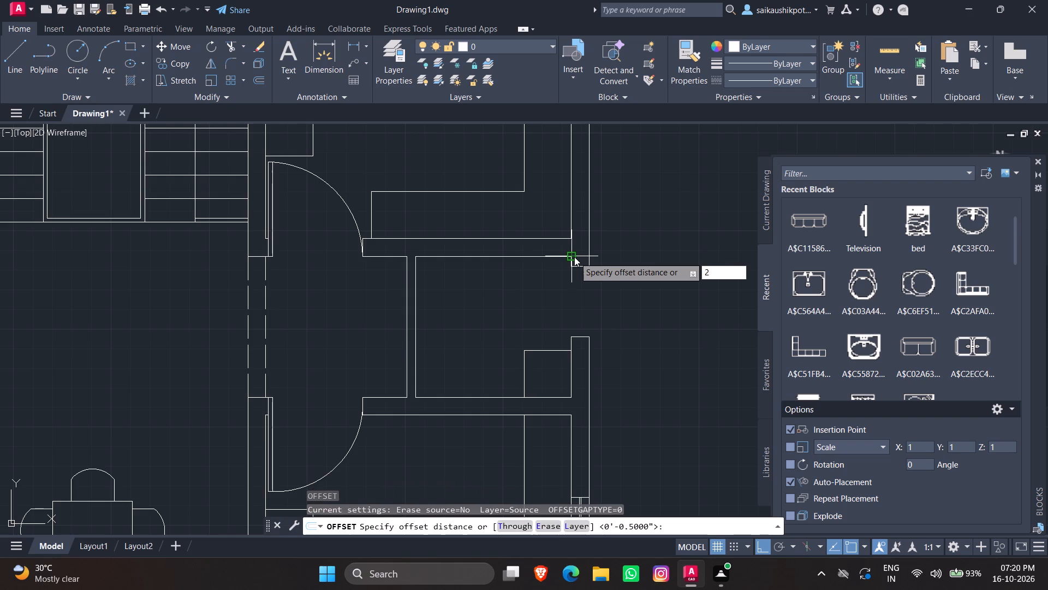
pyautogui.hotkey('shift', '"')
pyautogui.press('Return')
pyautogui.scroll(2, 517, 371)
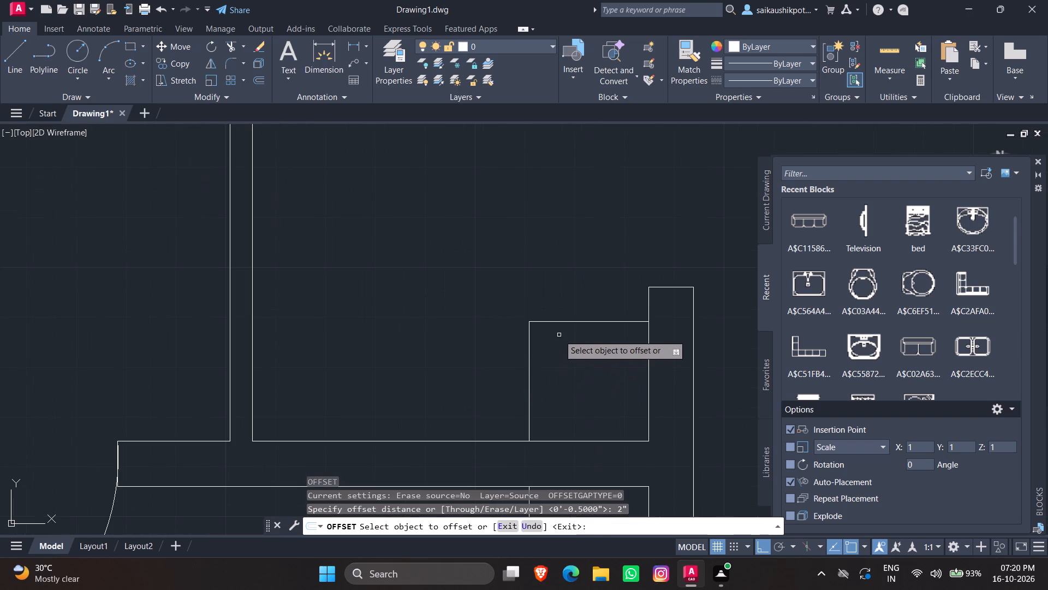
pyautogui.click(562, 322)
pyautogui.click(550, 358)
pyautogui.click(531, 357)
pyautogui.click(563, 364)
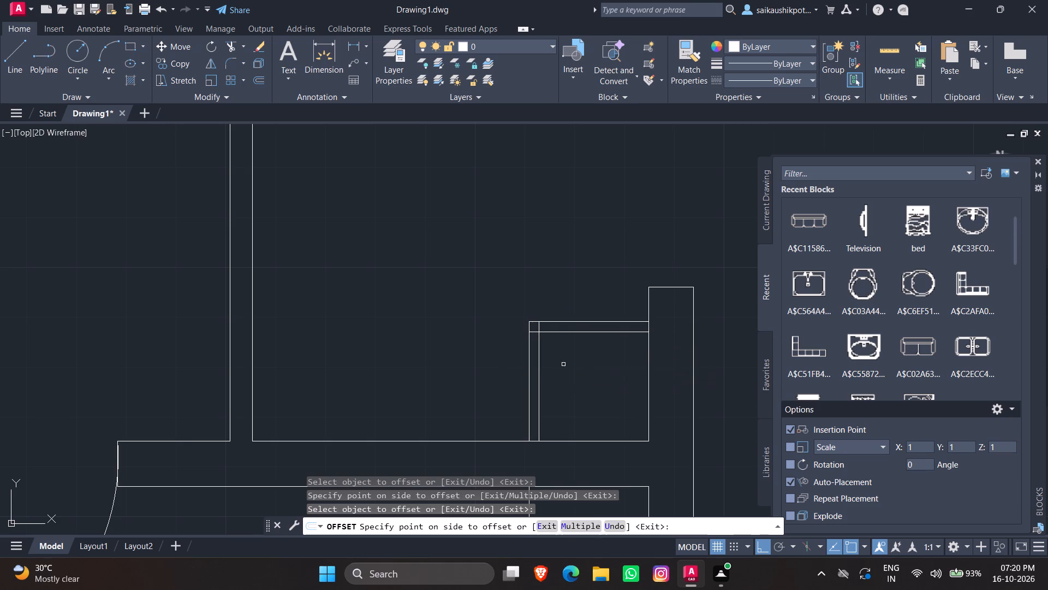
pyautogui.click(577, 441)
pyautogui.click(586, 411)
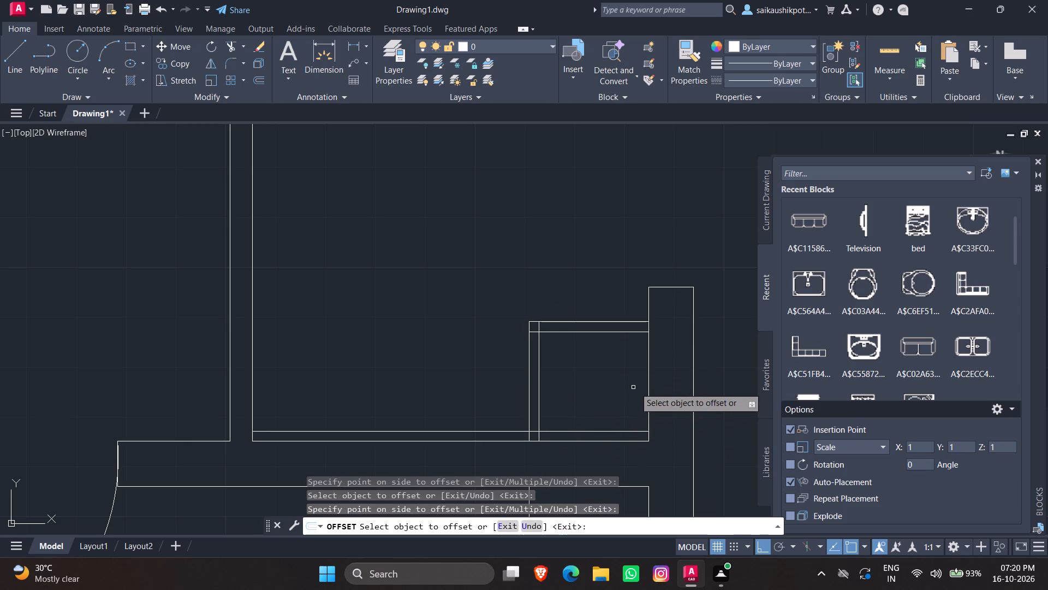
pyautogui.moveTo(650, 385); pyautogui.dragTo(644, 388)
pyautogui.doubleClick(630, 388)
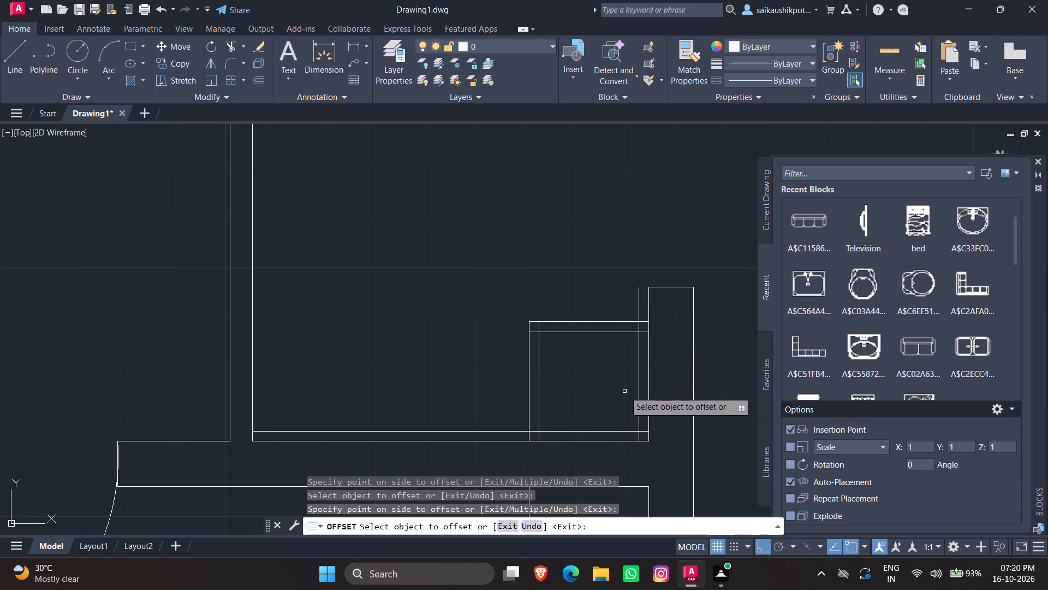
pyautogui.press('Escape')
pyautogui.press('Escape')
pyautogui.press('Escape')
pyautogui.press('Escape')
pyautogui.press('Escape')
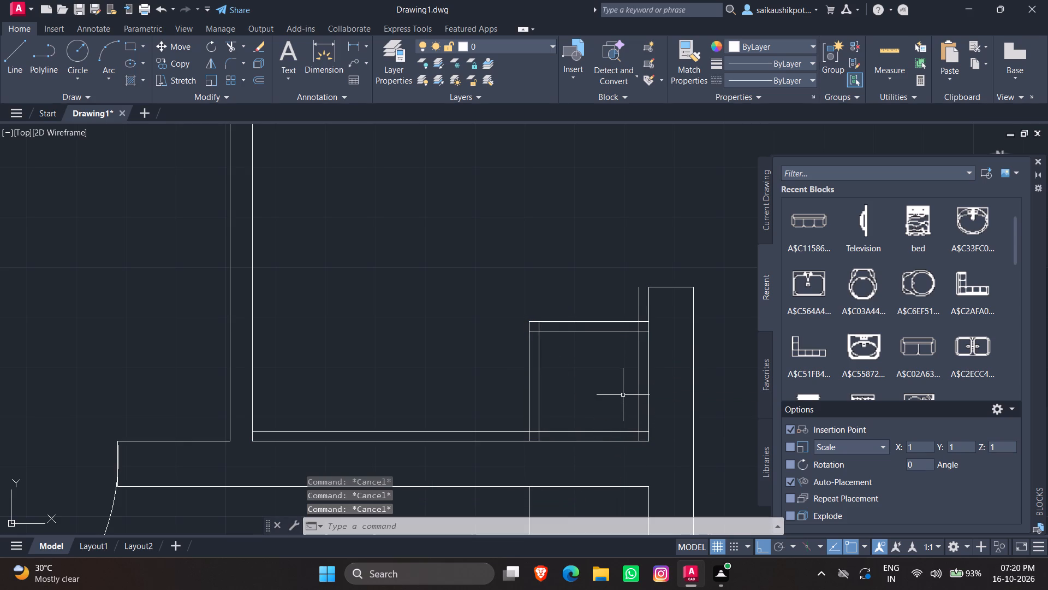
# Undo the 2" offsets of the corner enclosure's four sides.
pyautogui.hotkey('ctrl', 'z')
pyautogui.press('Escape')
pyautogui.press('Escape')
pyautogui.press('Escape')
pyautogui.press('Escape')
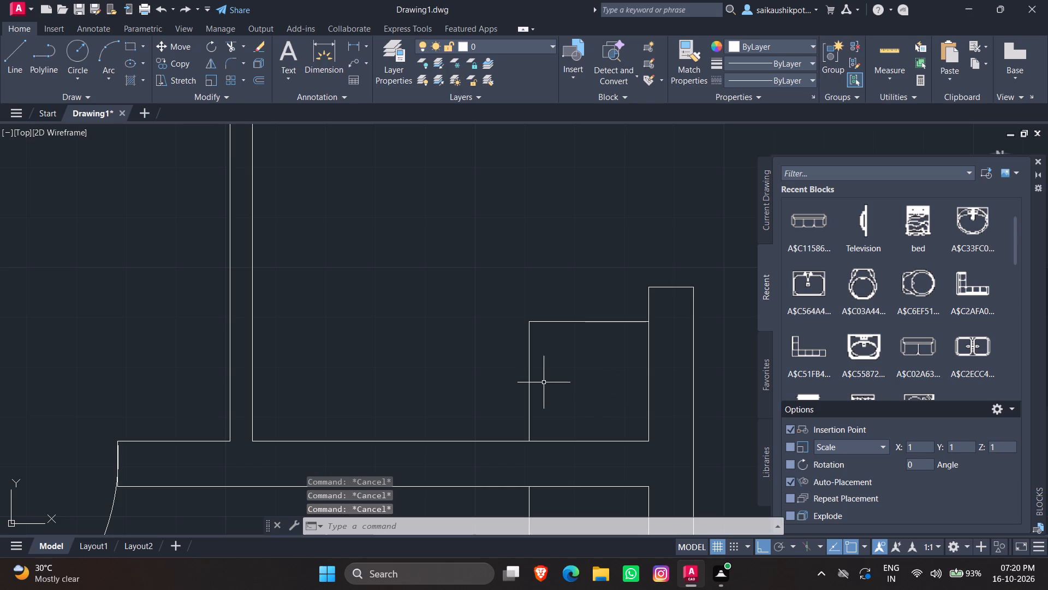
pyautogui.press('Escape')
# Offset only the corner enclosure's two free sides 2" inward.
pyautogui.press('o')
pyautogui.press('Return')
pyautogui.write('2"')
pyautogui.press('Return')
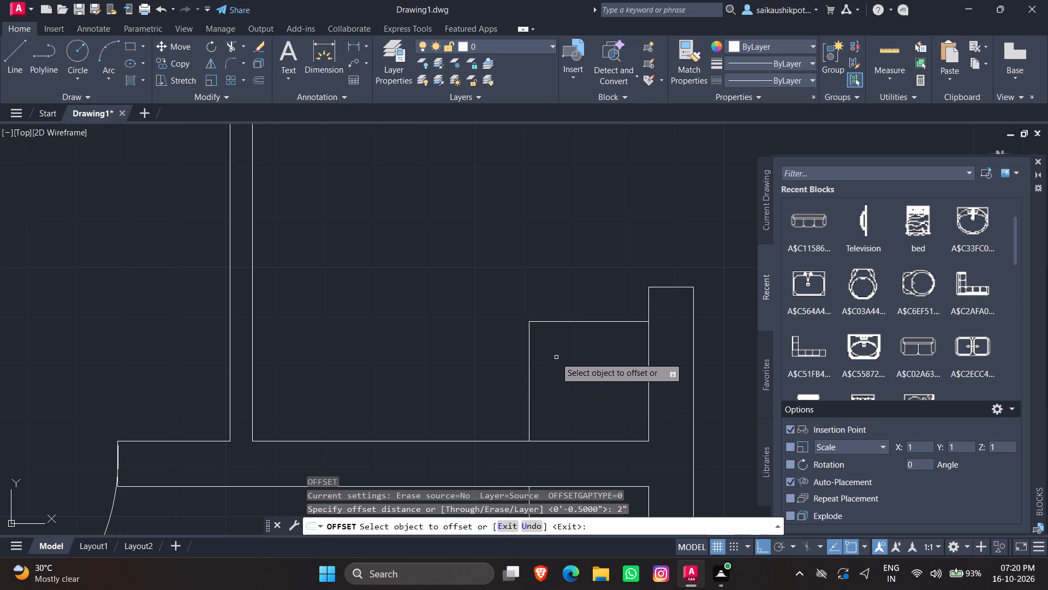
pyautogui.click(528, 351)
pyautogui.click(597, 398)
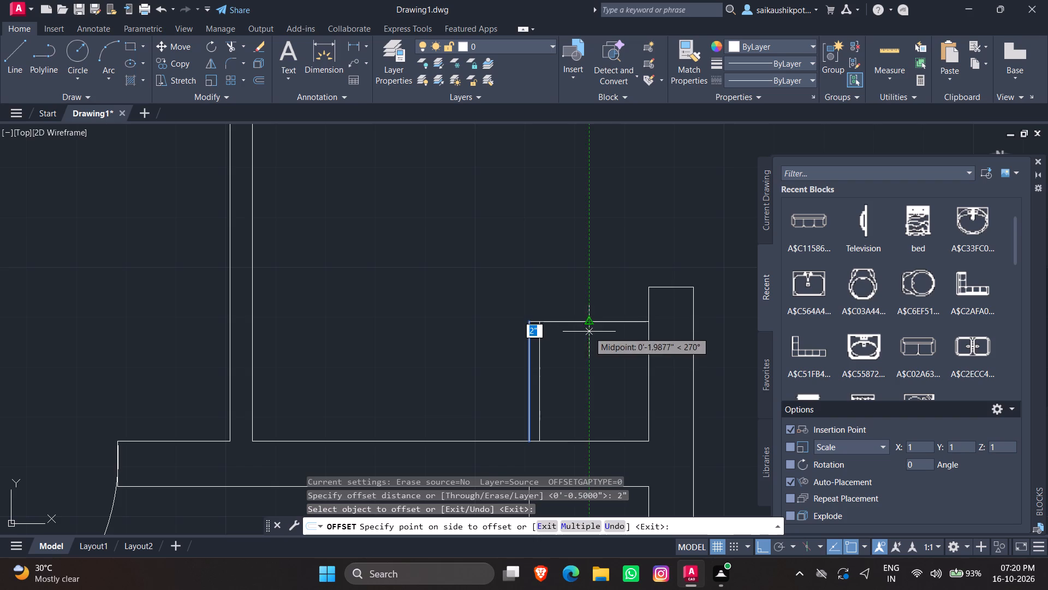
pyautogui.click(586, 324)
pyautogui.click(586, 323)
pyautogui.click(590, 368)
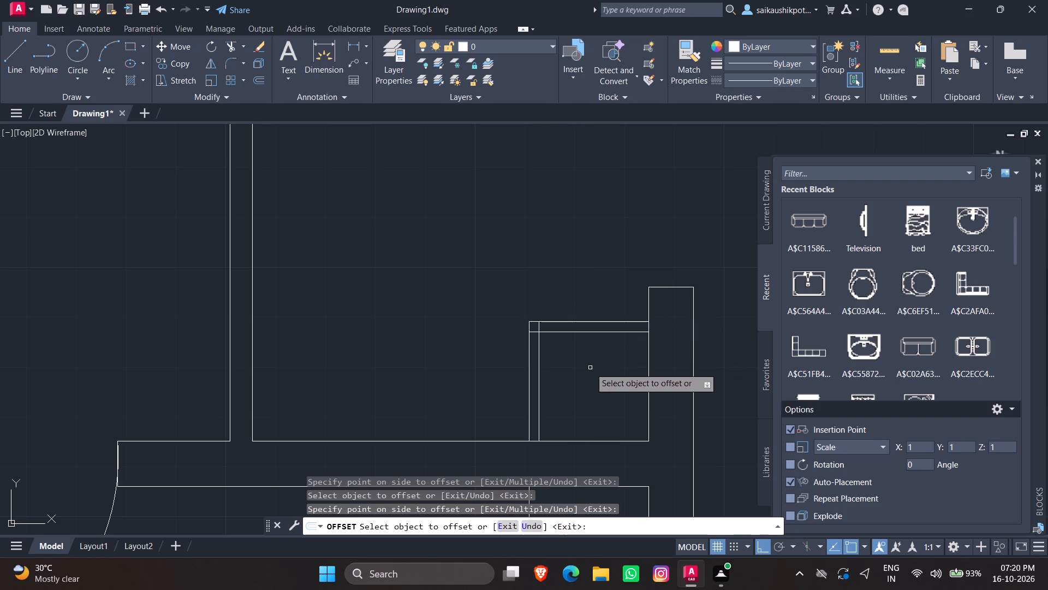
pyautogui.press('Escape')
pyautogui.press('Escape')
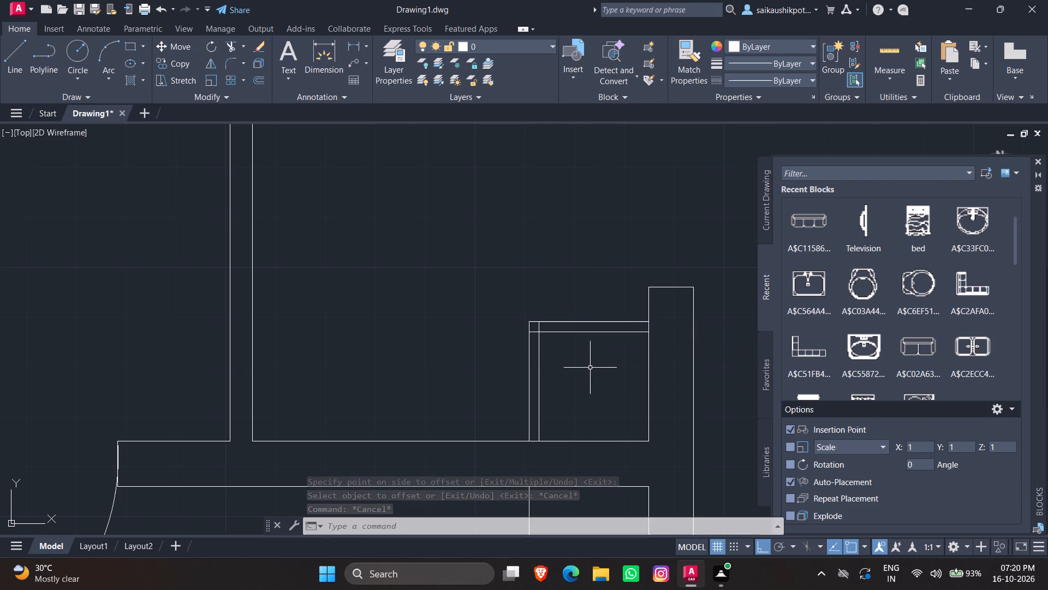
# Trim the overlapping ends of the two inner offset lines at the enclosure's free corner.
pyautogui.write('tr')
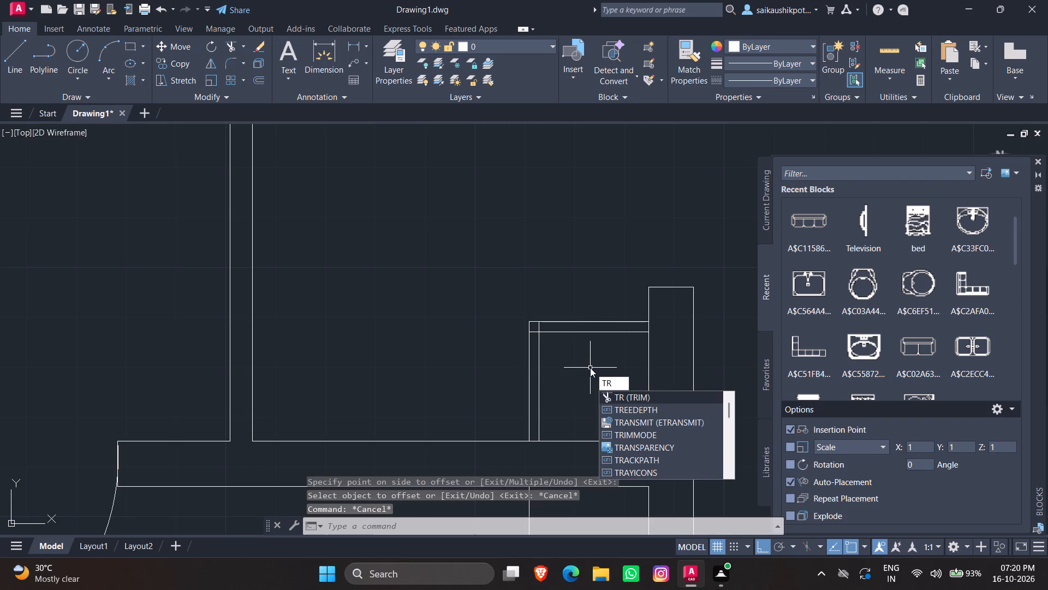
pyautogui.press('Return')
pyautogui.press('Return')
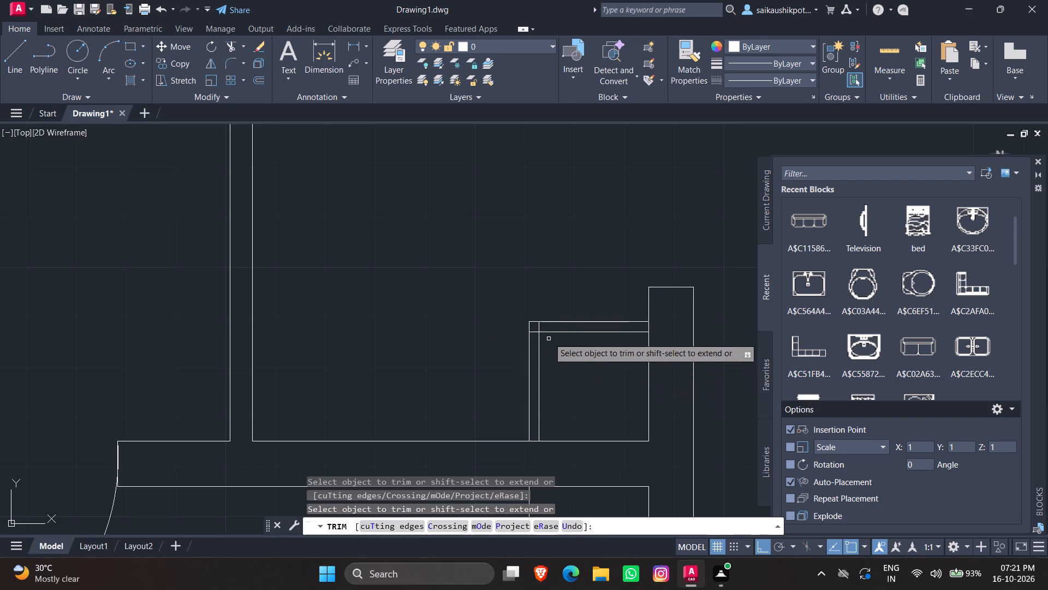
pyautogui.scroll(3, 540, 327)
pyautogui.click(538, 321)
pyautogui.click(521, 323)
pyautogui.click(510, 343)
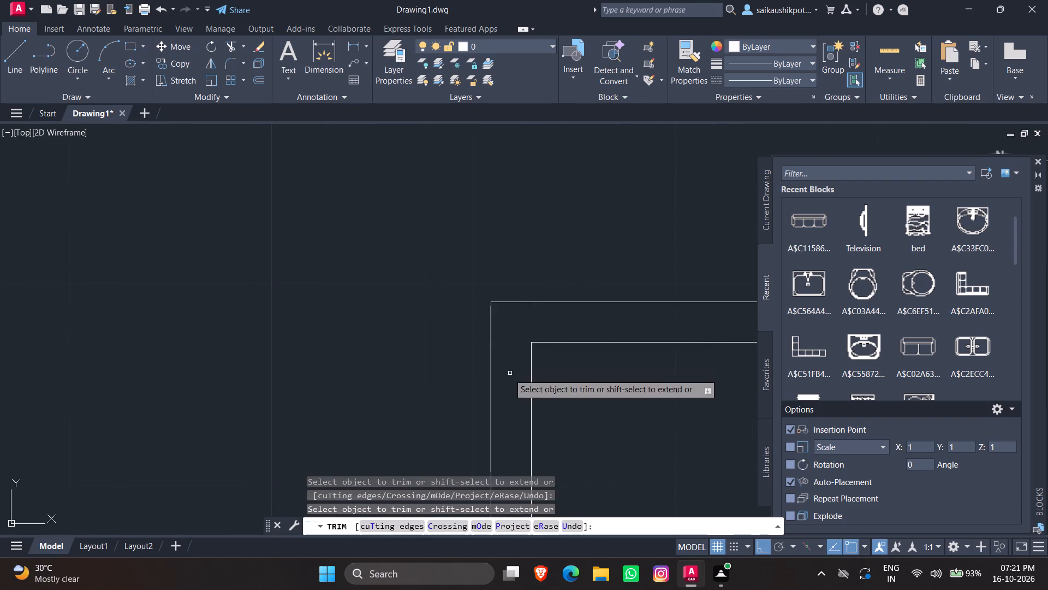
pyautogui.scroll(-4, 519, 254)
pyautogui.scroll(4, 585, 278)
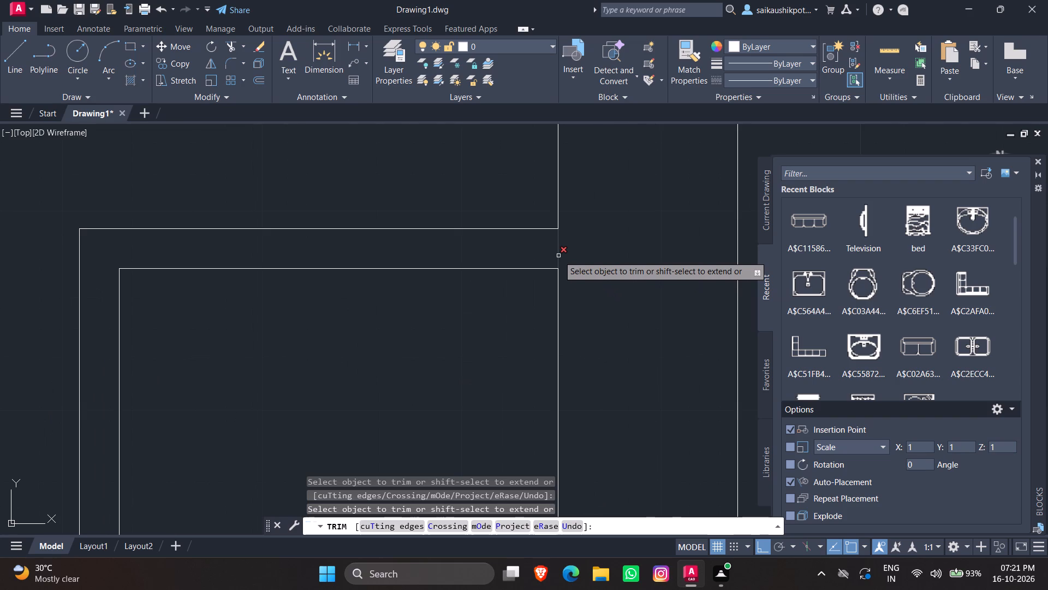
pyautogui.scroll(-3, 558, 256)
pyautogui.scroll(-1, 472, 420)
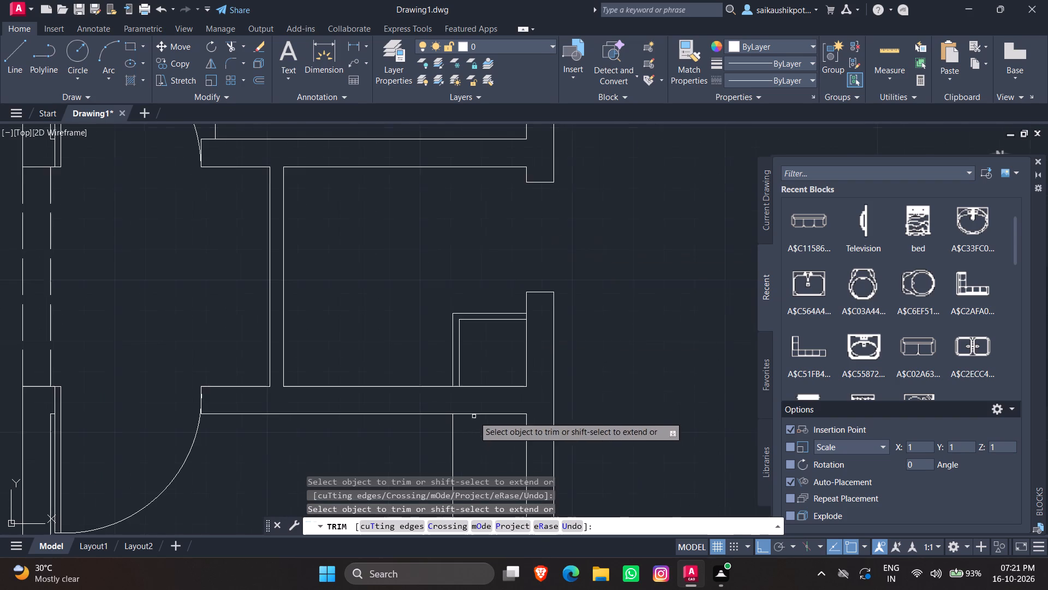
pyautogui.press('Escape')
pyautogui.scroll(-2, 514, 375)
pyautogui.press('Escape')
pyautogui.press('Escape')
pyautogui.scroll(2, 540, 331)
pyautogui.press('Escape')
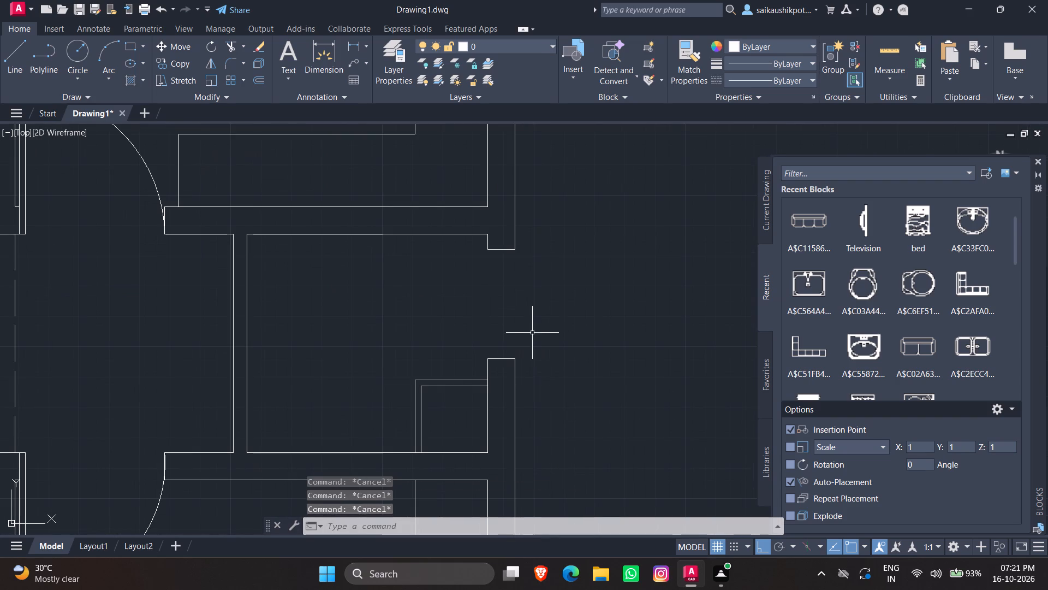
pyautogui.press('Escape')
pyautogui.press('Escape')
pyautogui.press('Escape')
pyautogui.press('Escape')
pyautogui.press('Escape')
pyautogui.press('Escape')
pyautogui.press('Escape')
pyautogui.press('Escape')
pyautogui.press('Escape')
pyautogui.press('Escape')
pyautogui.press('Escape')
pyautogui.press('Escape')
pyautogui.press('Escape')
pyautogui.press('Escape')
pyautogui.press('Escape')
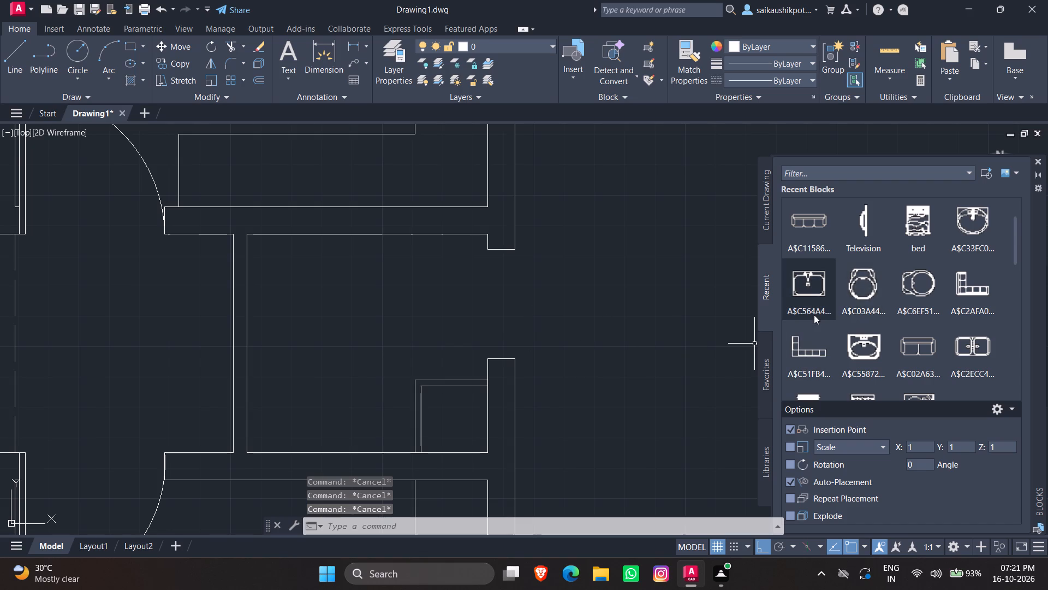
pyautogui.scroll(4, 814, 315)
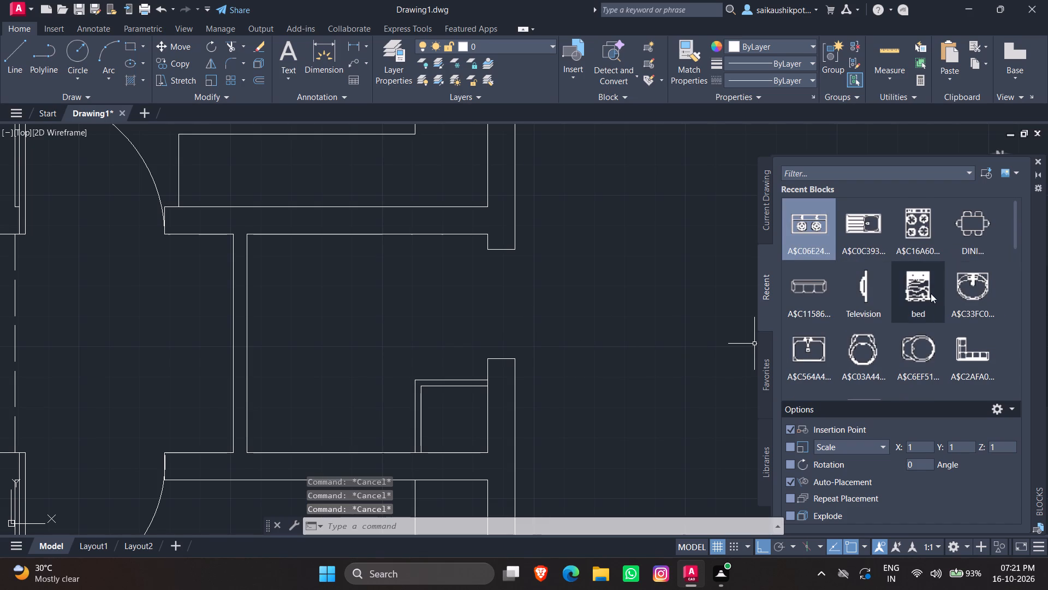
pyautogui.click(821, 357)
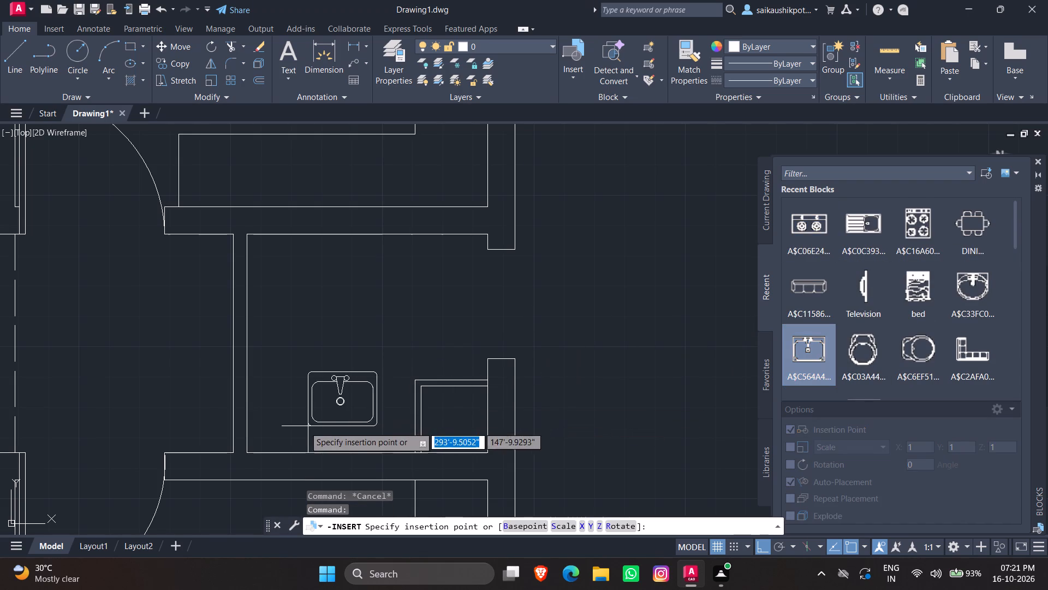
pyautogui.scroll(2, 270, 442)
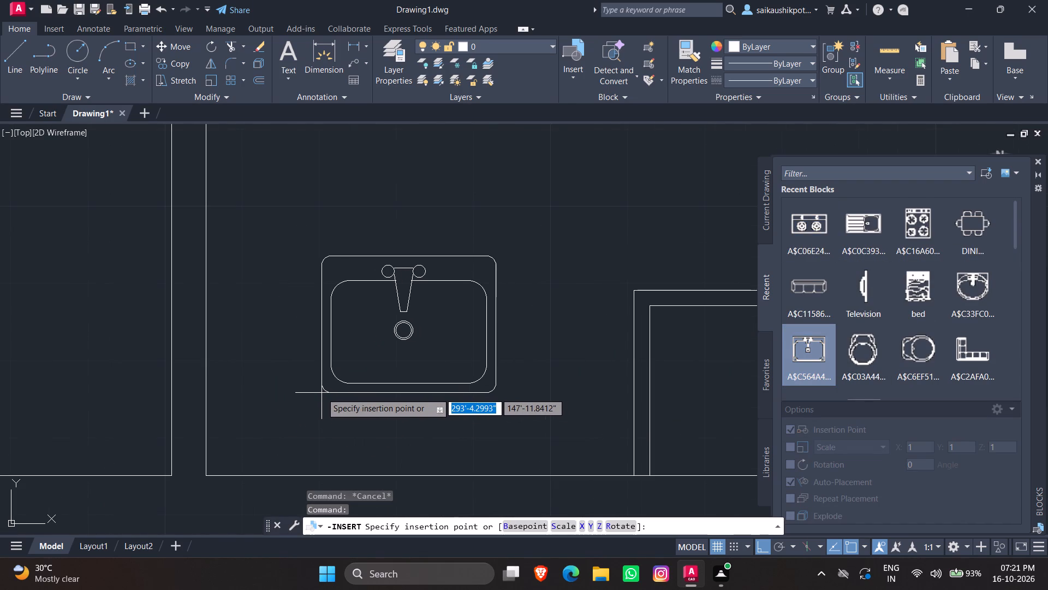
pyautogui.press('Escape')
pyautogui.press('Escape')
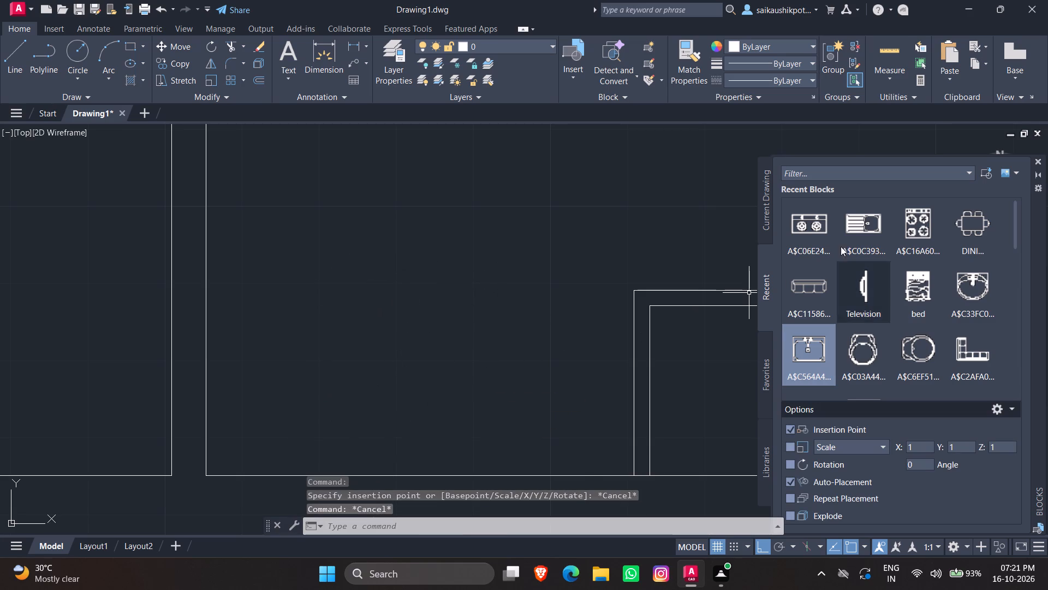
# Load the 05-02-sinks.dwg block library.
pyautogui.click(767, 446)
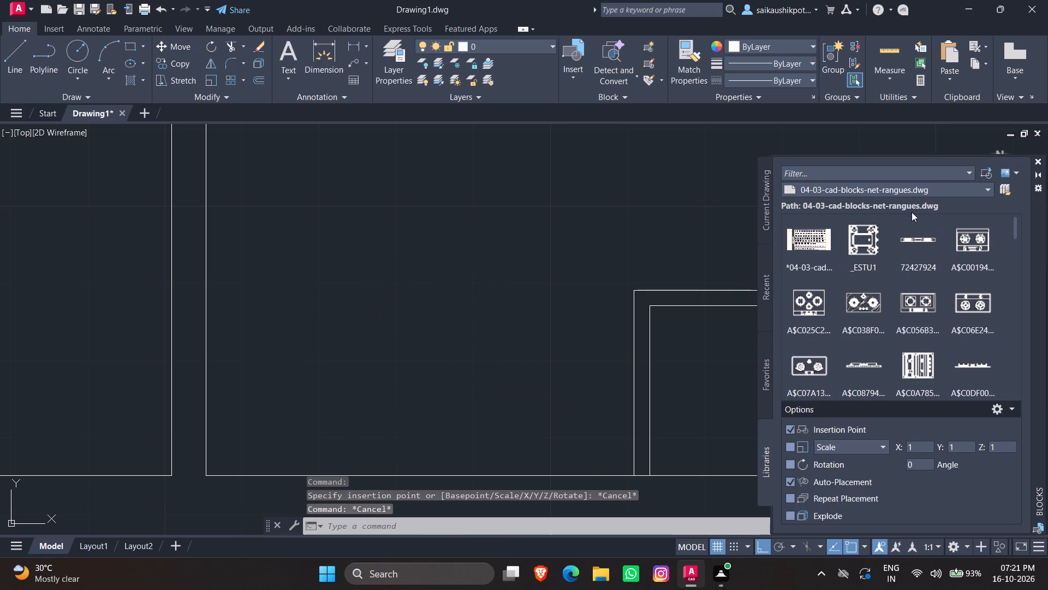
pyautogui.click(939, 189)
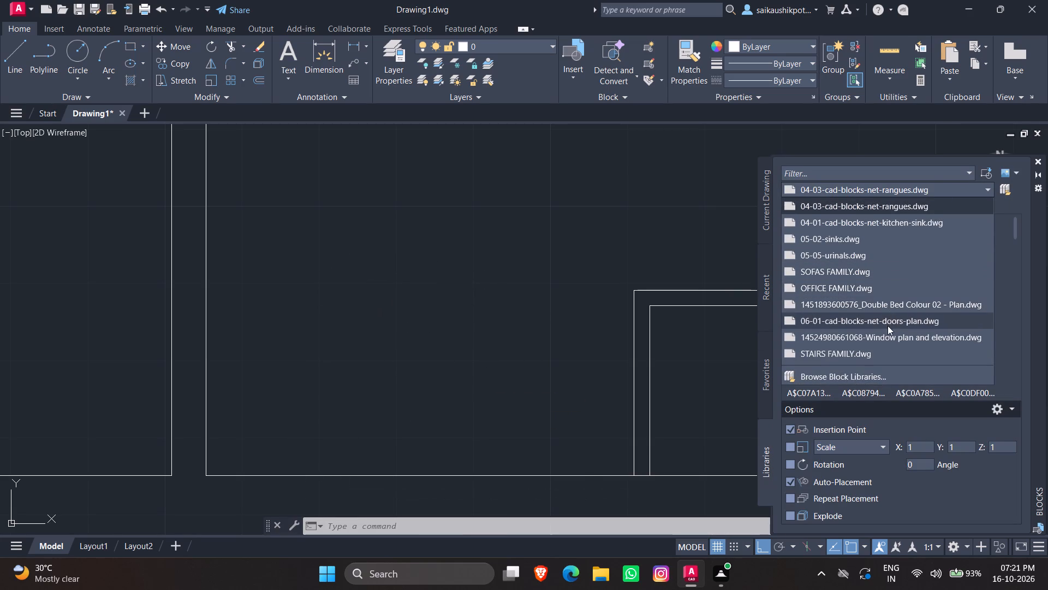
pyautogui.scroll(-1, 882, 322)
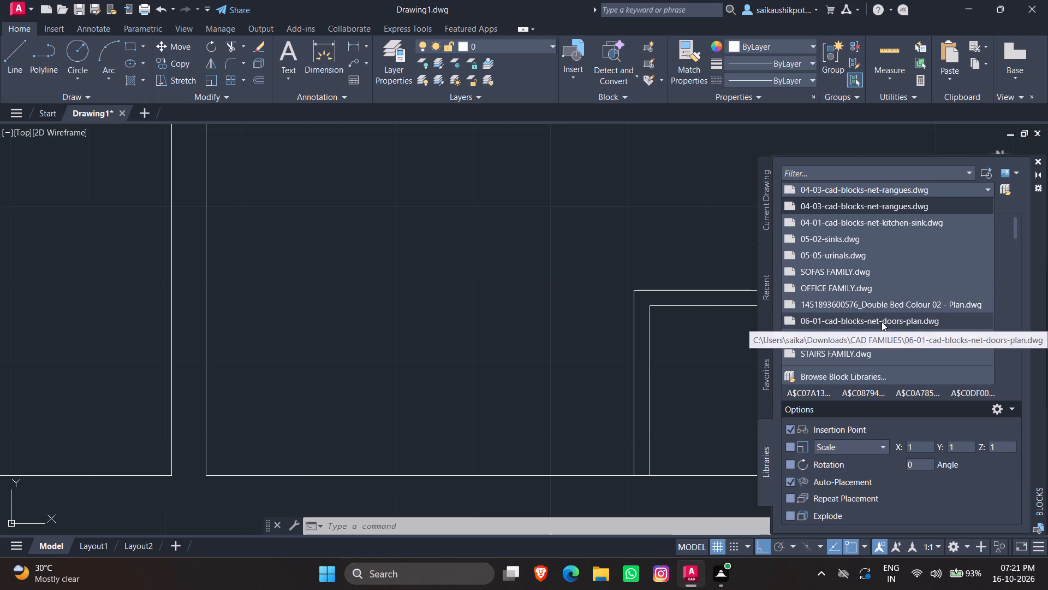
pyautogui.scroll(3, 880, 308)
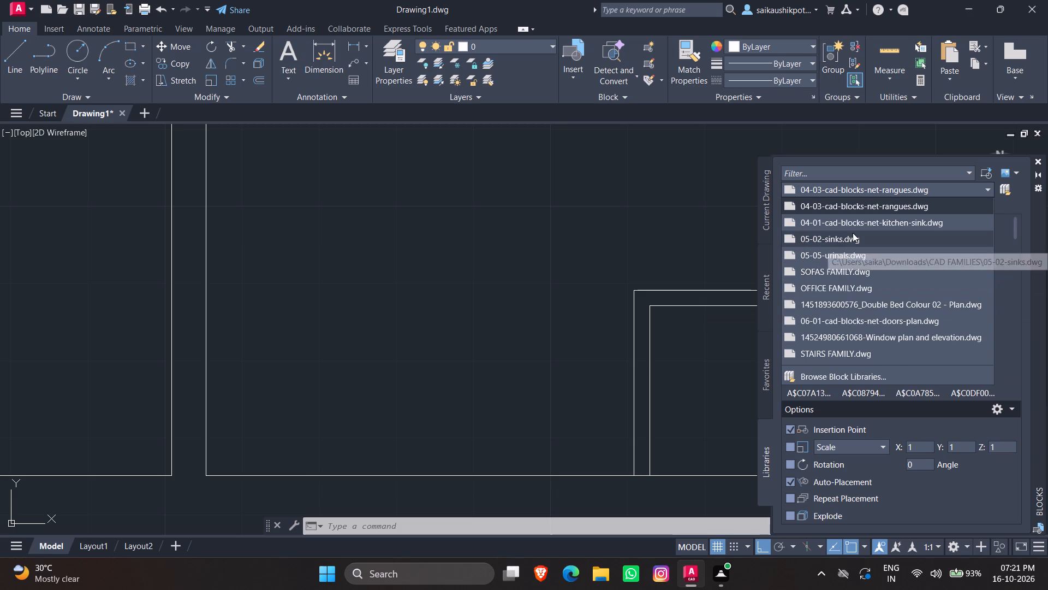
pyautogui.scroll(-1, 846, 313)
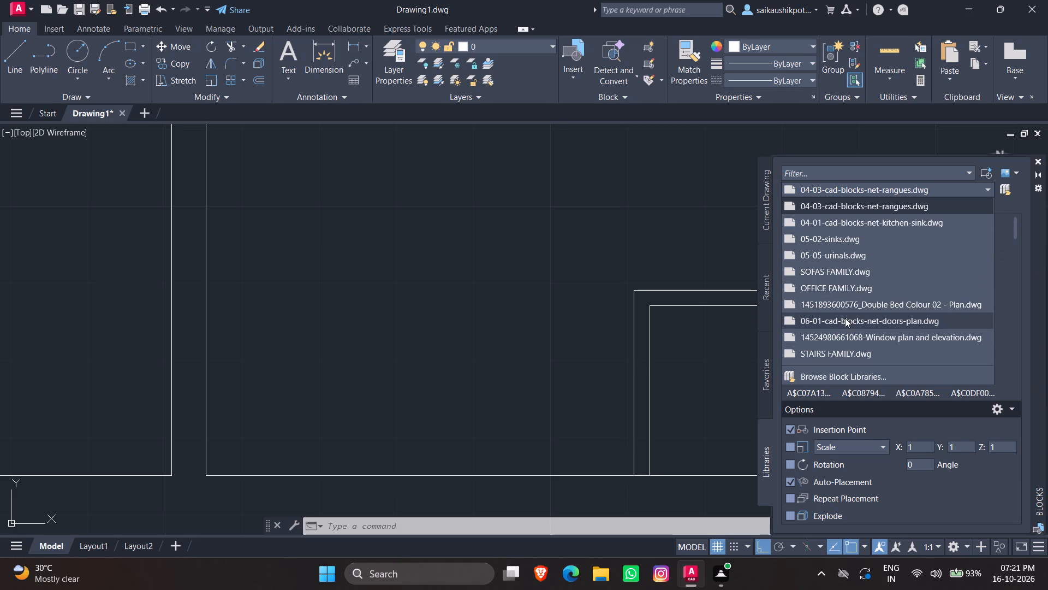
pyautogui.scroll(-2, 845, 338)
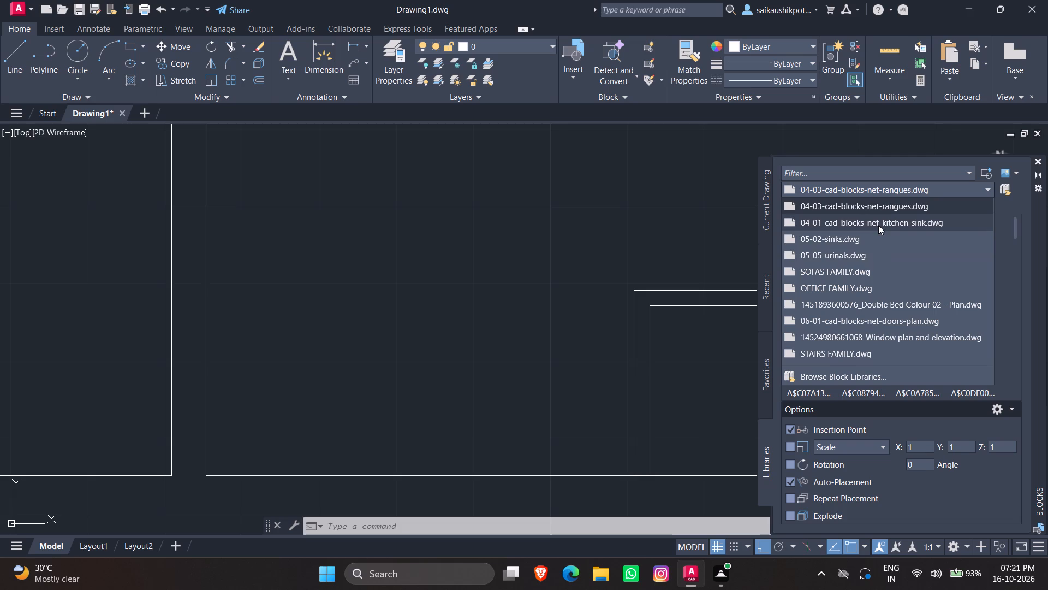
pyautogui.click(866, 240)
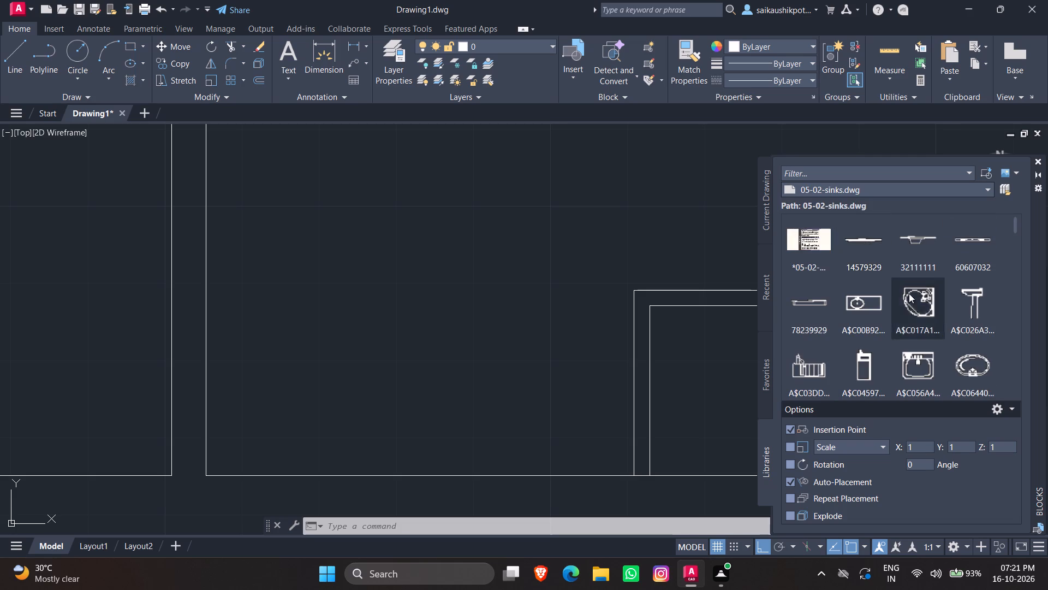
# Insert the rectangular sink block A$C5C402… with three tap holes into the small room's open floor beside the corner enclosure.
pyautogui.scroll(-7, 891, 314)
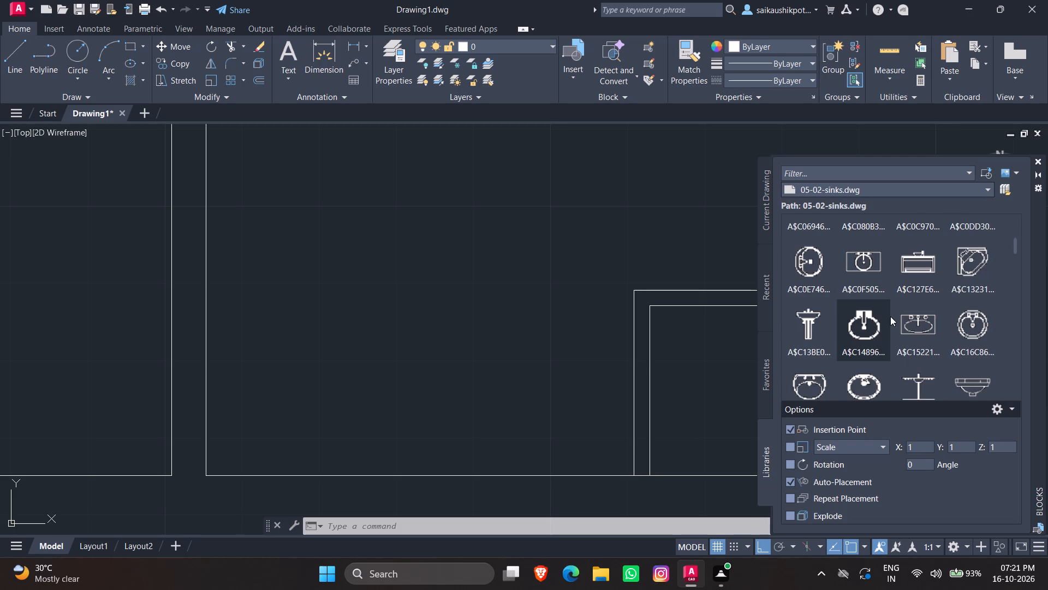
pyautogui.scroll(-11, 887, 317)
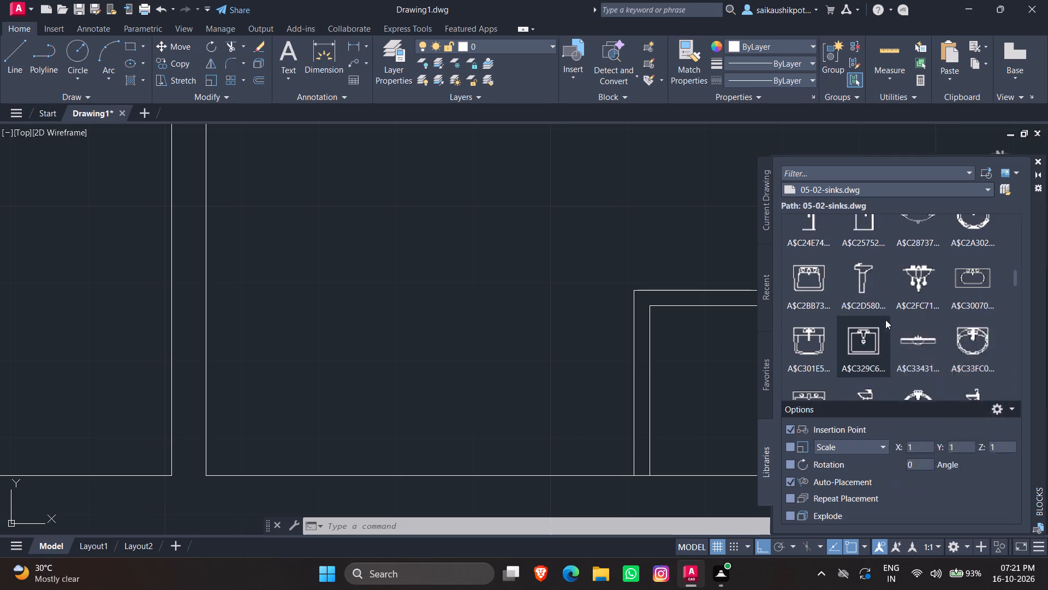
pyautogui.scroll(-4, 885, 324)
pyautogui.scroll(2, 888, 321)
pyautogui.scroll(-1, 887, 320)
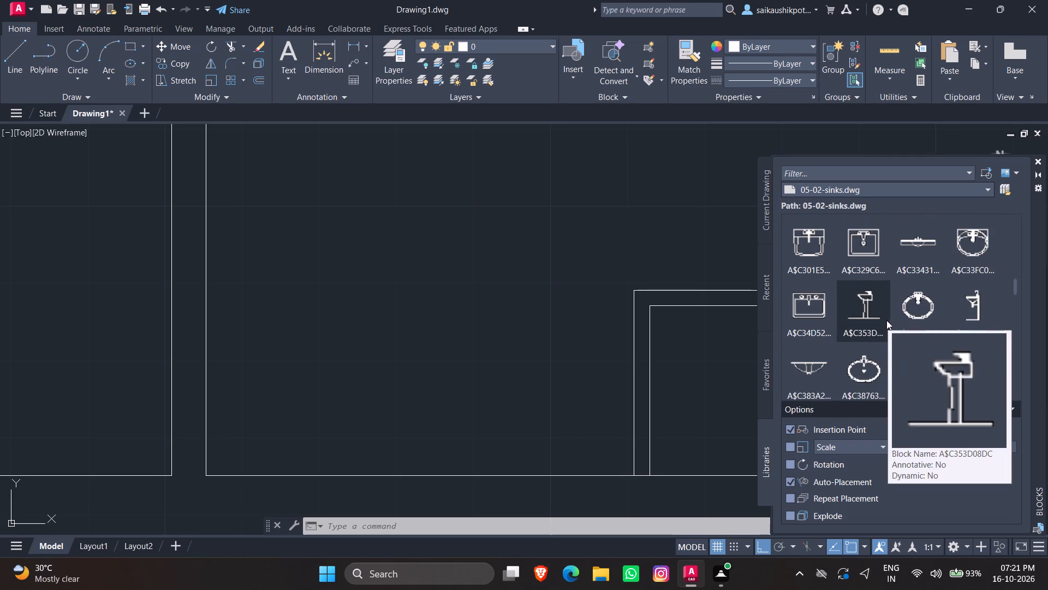
pyautogui.scroll(-4, 867, 339)
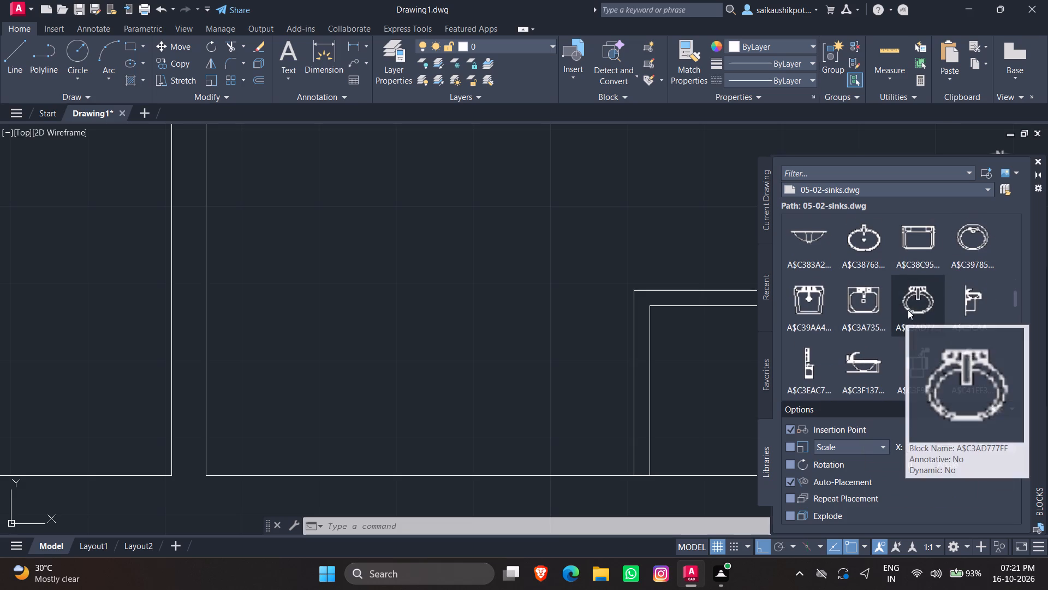
pyautogui.scroll(-5, 829, 281)
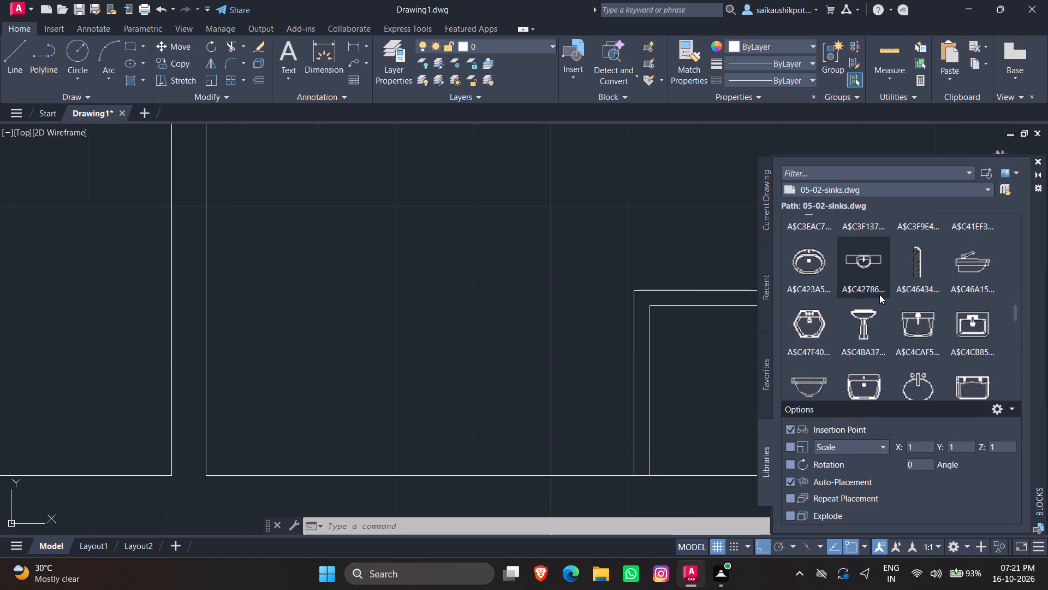
pyautogui.scroll(-4, 933, 306)
pyautogui.scroll(-4, 864, 317)
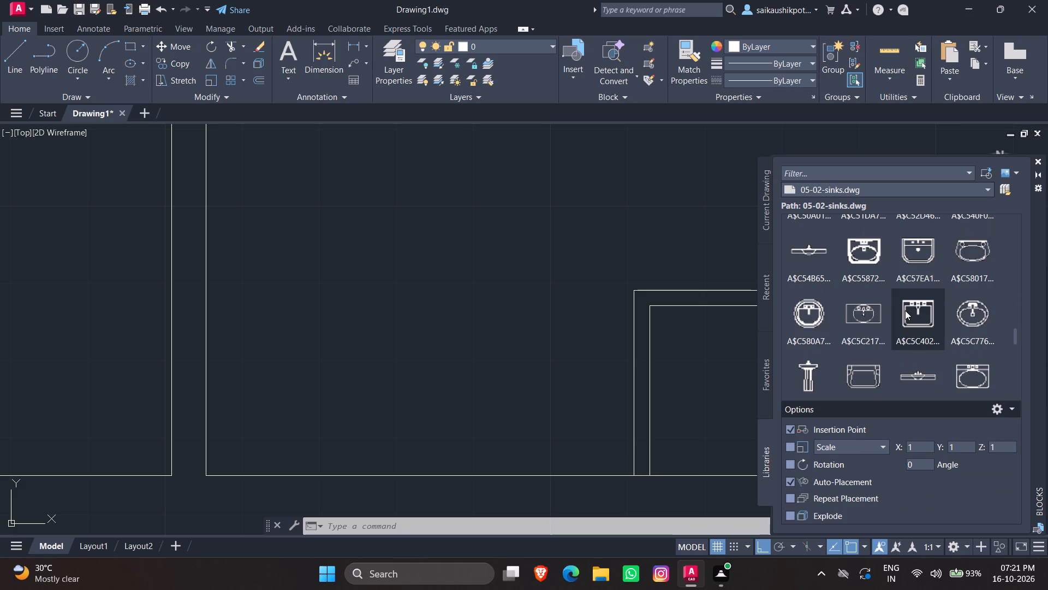
pyautogui.scroll(-1, 927, 310)
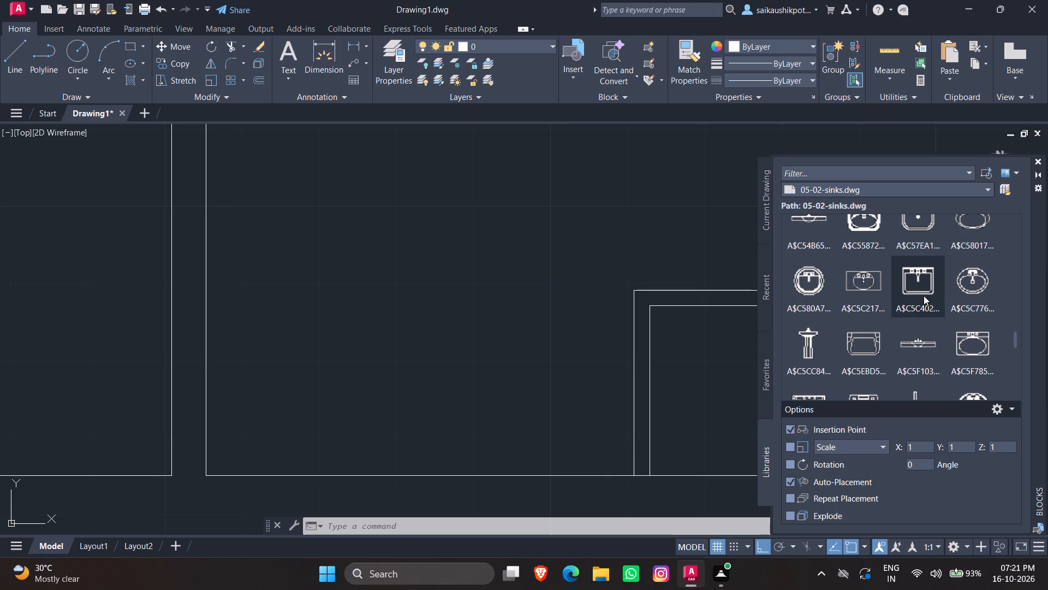
pyautogui.click(921, 295)
pyautogui.scroll(3, 451, 365)
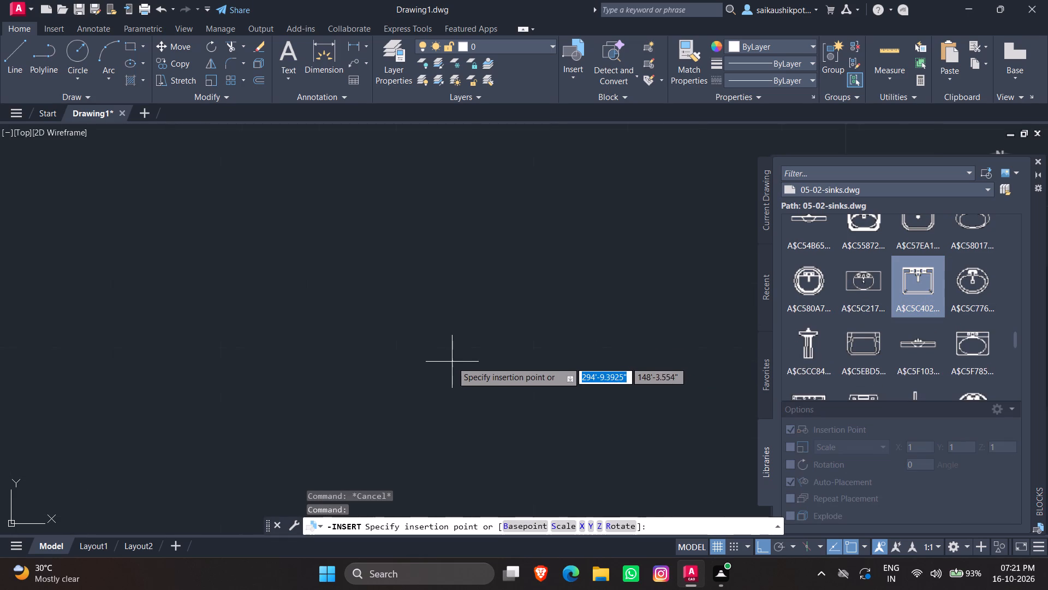
pyautogui.scroll(13, 449, 361)
pyautogui.click(443, 338)
# Scale the tiny sink block up freehand from its lower-left corner until it suits the small room.
pyautogui.scroll(1, 486, 270)
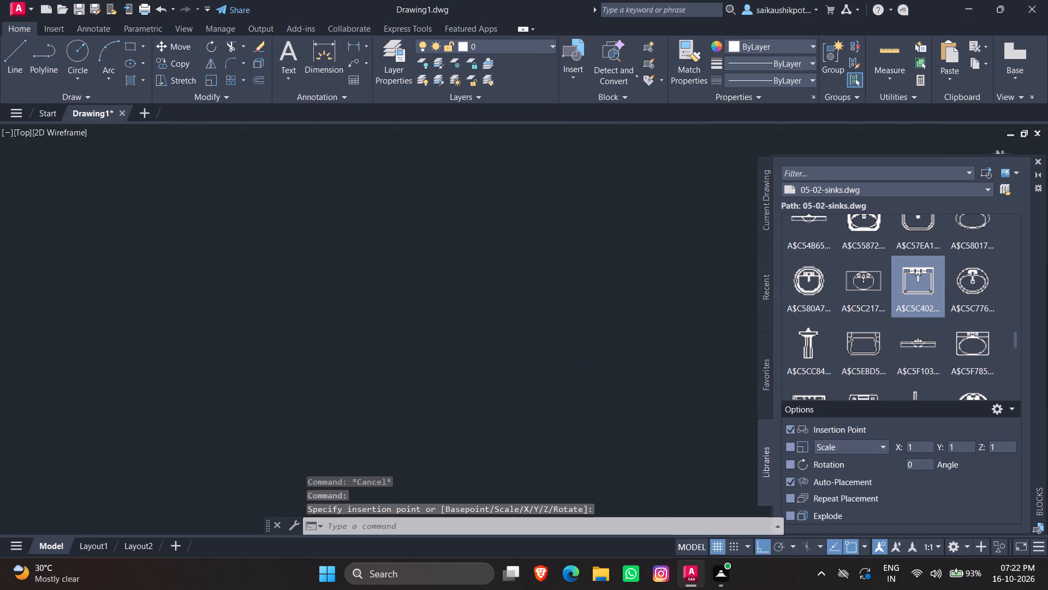
pyautogui.click(477, 278)
pyautogui.click(427, 365)
pyautogui.write('sc')
pyautogui.press('Return')
pyautogui.click(420, 376)
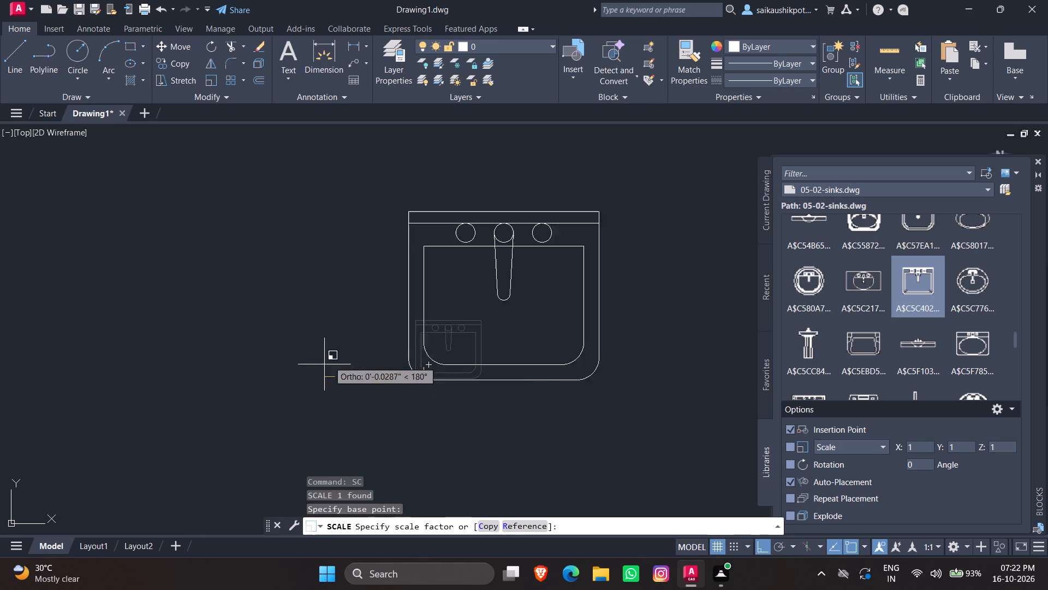
pyautogui.scroll(-3, 397, 363)
pyautogui.scroll(-12, 460, 345)
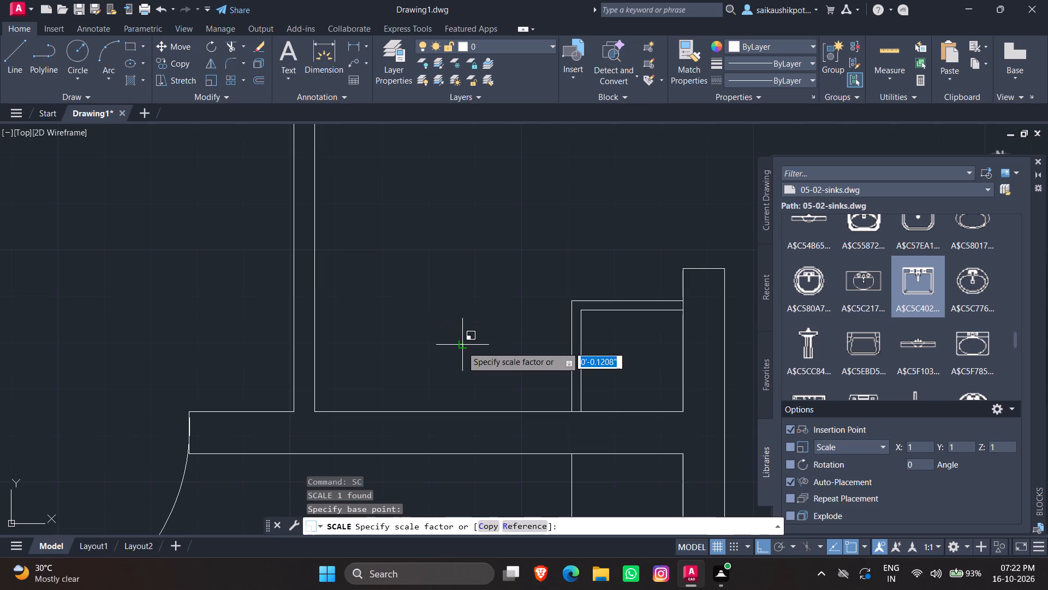
pyautogui.scroll(-1, 462, 346)
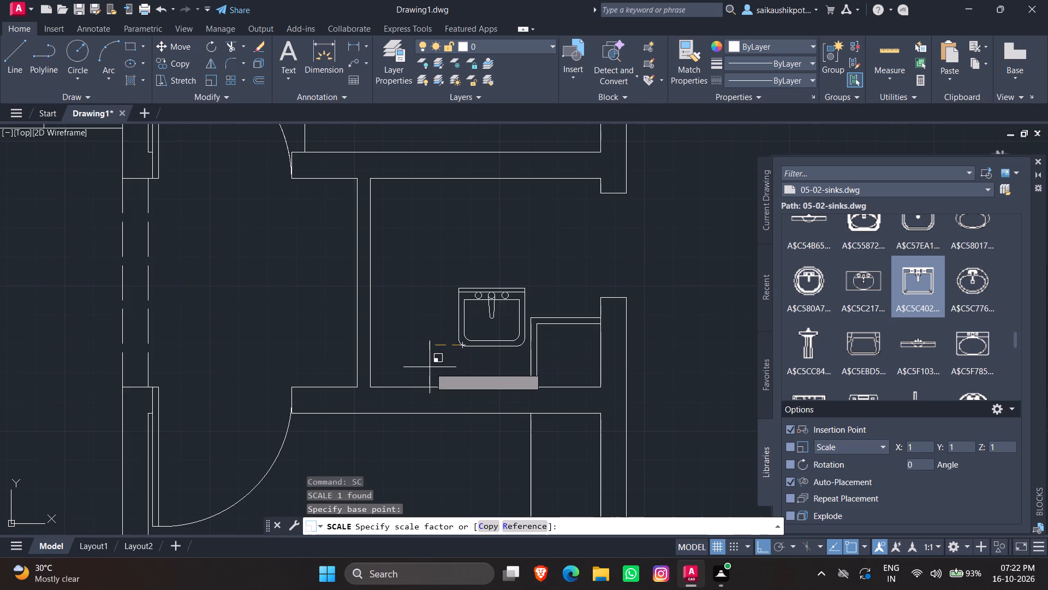
pyautogui.click(433, 364)
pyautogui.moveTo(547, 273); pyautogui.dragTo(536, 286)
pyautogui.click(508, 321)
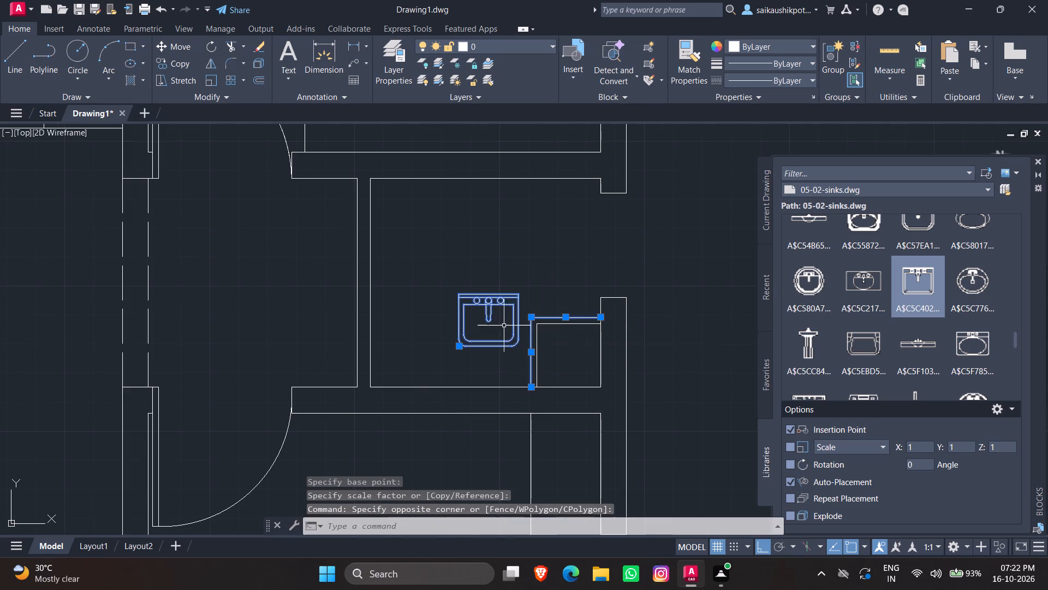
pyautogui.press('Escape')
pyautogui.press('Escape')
# Rotate the sink block 180° about the upper-left corner of its tap edge.
pyautogui.click(487, 307)
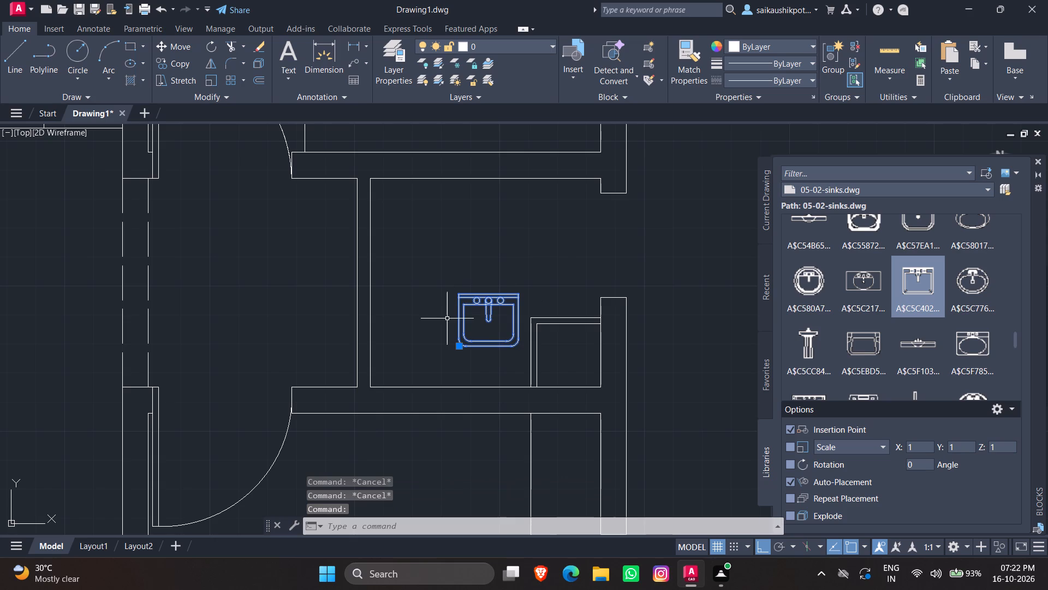
pyautogui.write('ro')
pyautogui.press('Return')
pyautogui.click(459, 292)
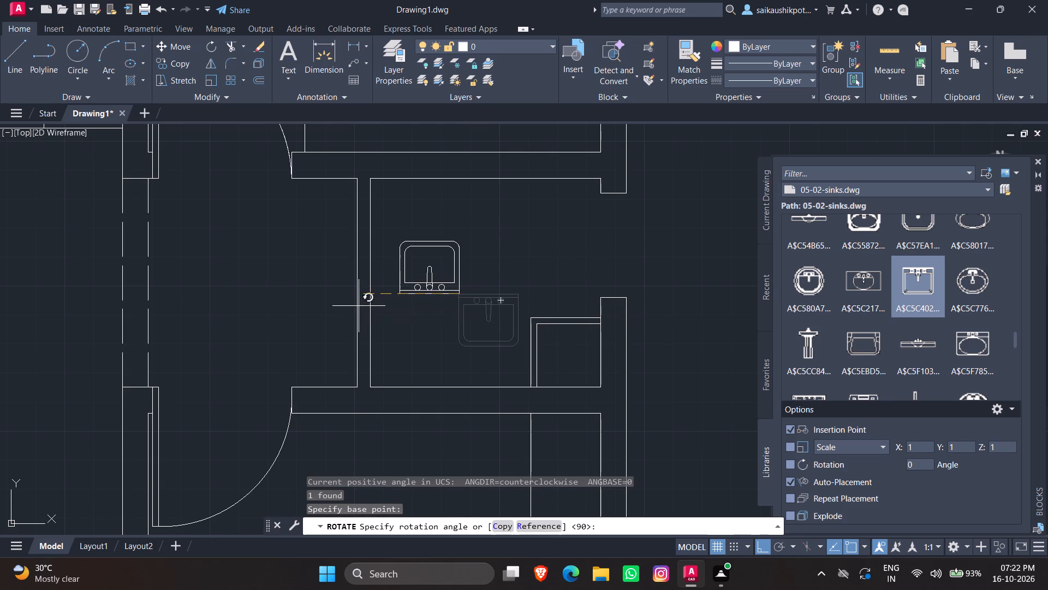
pyautogui.click(296, 292)
# Select the rotated sink block in the small room.
pyautogui.moveTo(505, 253); pyautogui.dragTo(492, 259)
pyautogui.click(435, 274)
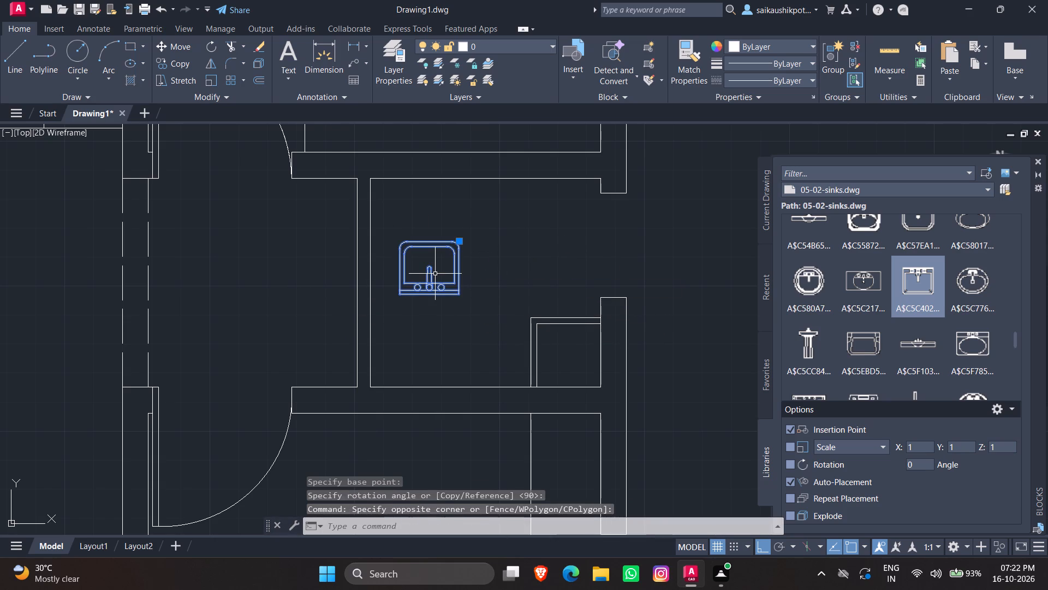
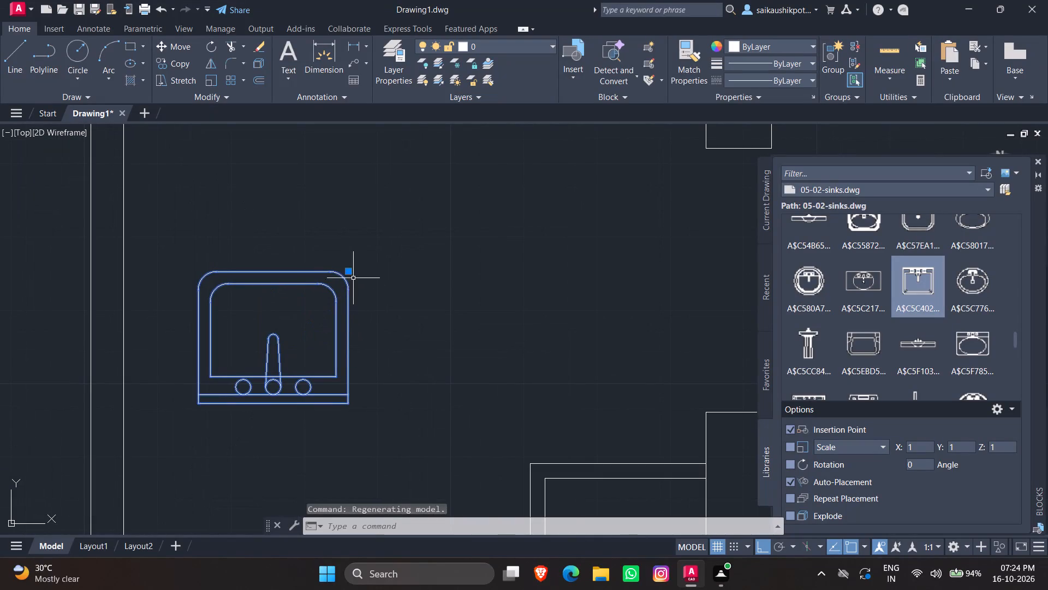
# Move the rotated sink block straight down until it sits just above the small room's lower wall.
pyautogui.click(350, 271)
pyautogui.scroll(-1, 387, 345)
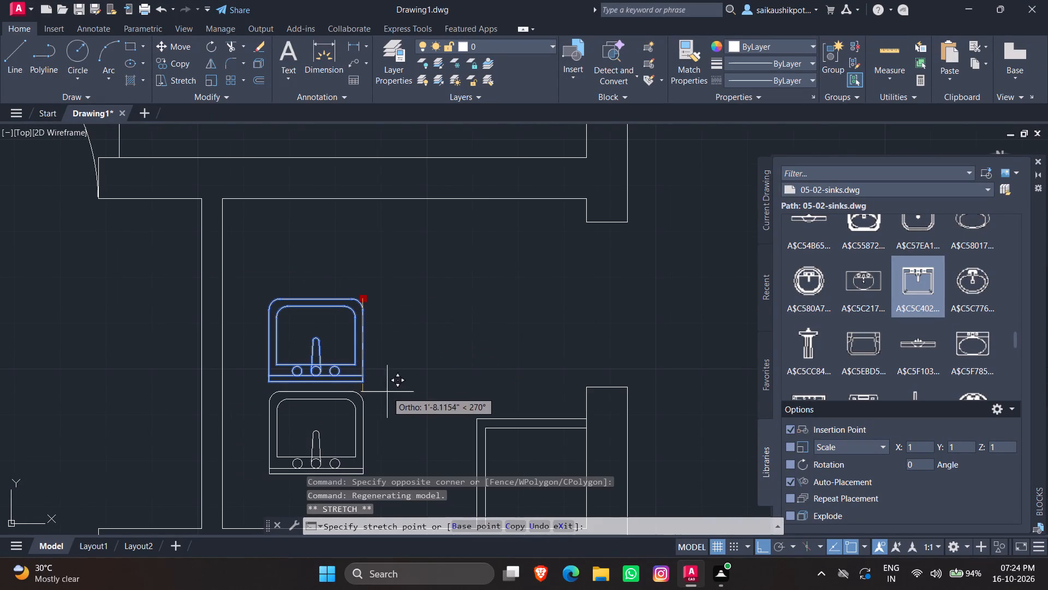
pyautogui.scroll(-1, 382, 420)
pyautogui.scroll(3, 382, 420)
pyautogui.scroll(-4, 400, 380)
pyautogui.scroll(1, 392, 358)
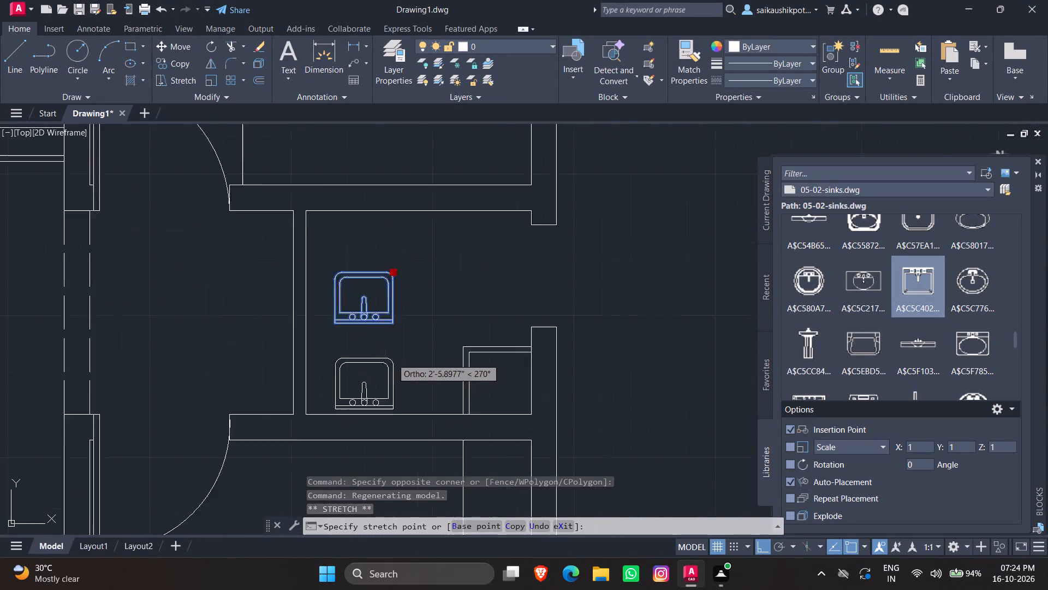
pyautogui.scroll(2, 392, 358)
pyautogui.click(394, 354)
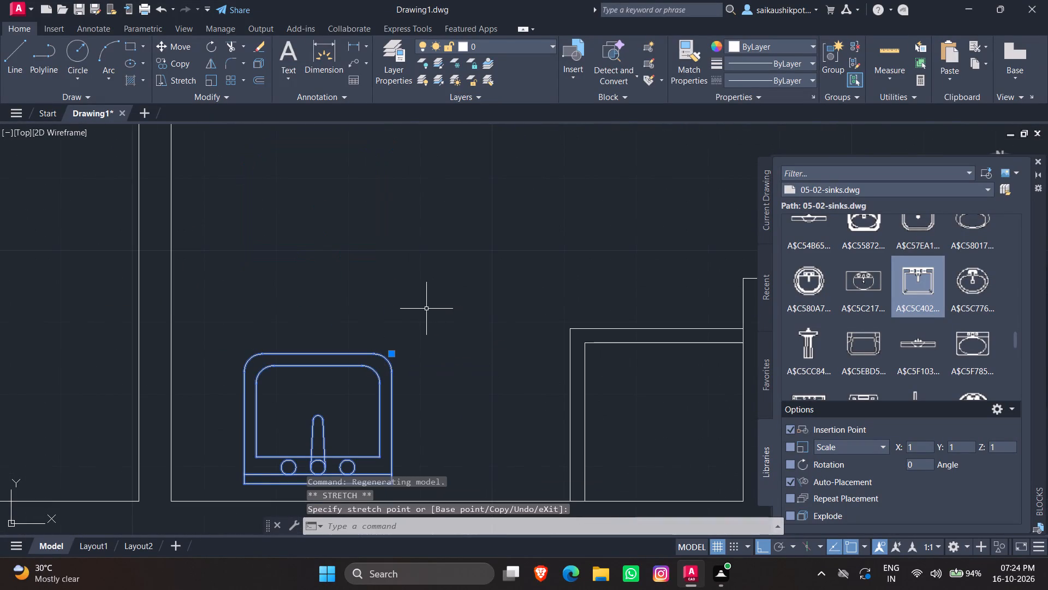
pyautogui.press('Escape')
pyautogui.press('Escape')
pyautogui.press('Escape')
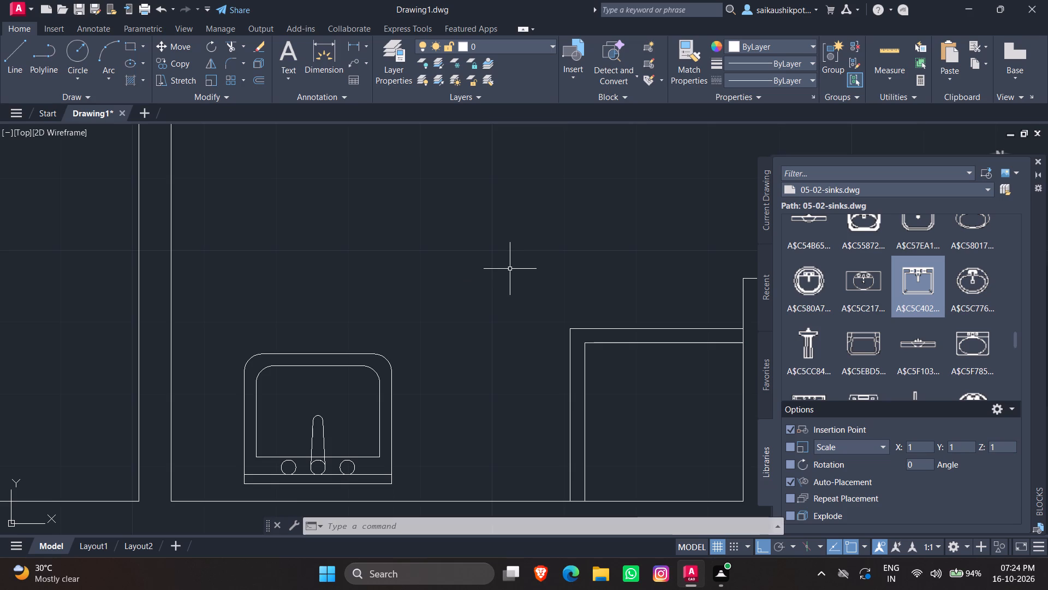
# Draw a line along the outer wall face closing the opening beside the small sink room.
pyautogui.scroll(-1, 581, 315)
pyautogui.scroll(-5, 544, 270)
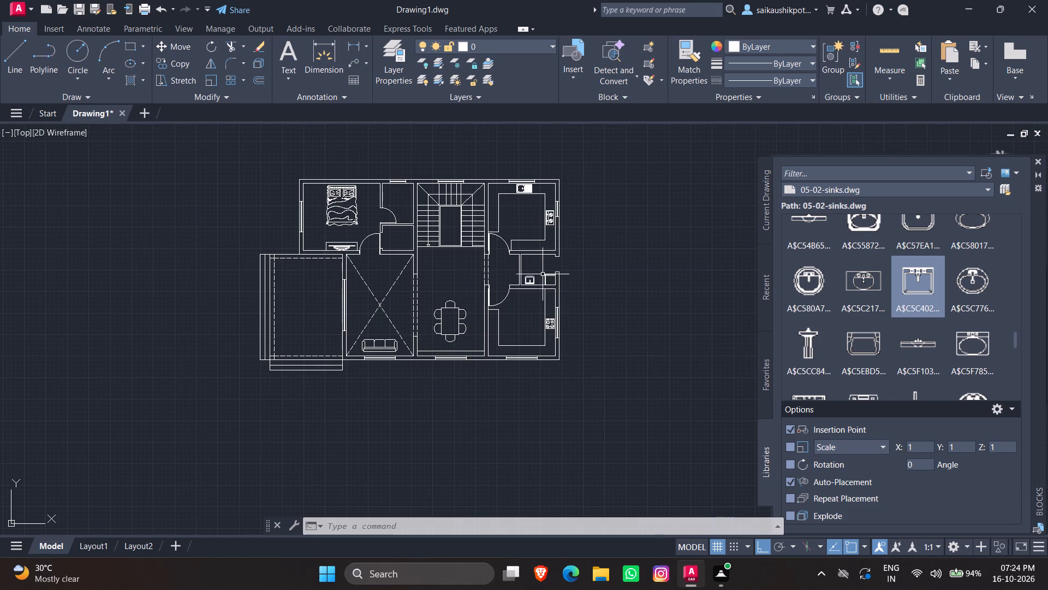
pyautogui.scroll(1, 526, 320)
pyautogui.scroll(-1, 519, 329)
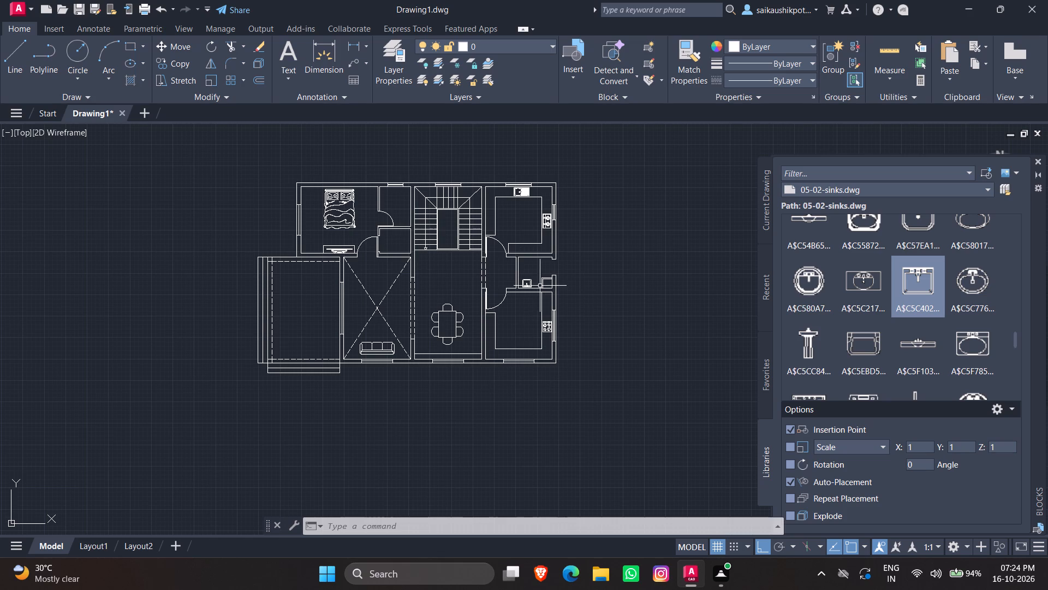
pyautogui.scroll(4, 569, 253)
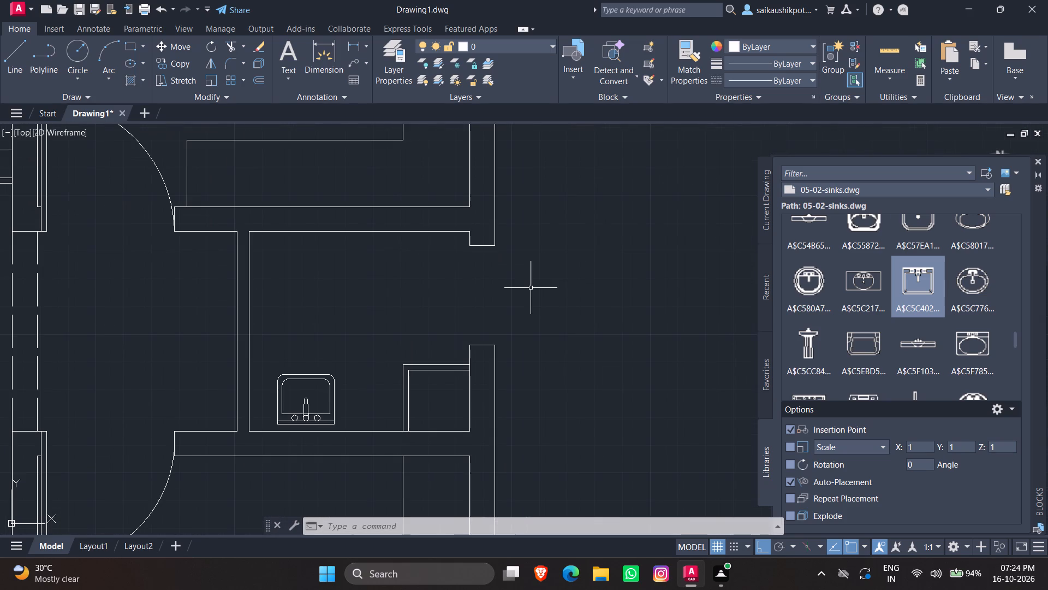
pyautogui.press('l')
pyautogui.press('Return')
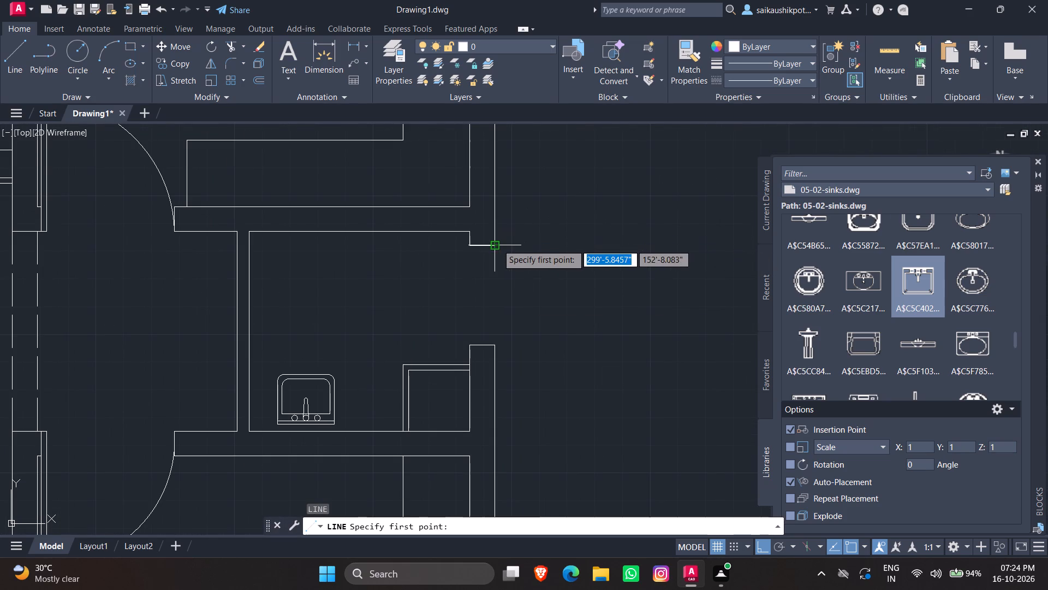
pyautogui.click(497, 244)
pyautogui.click(495, 346)
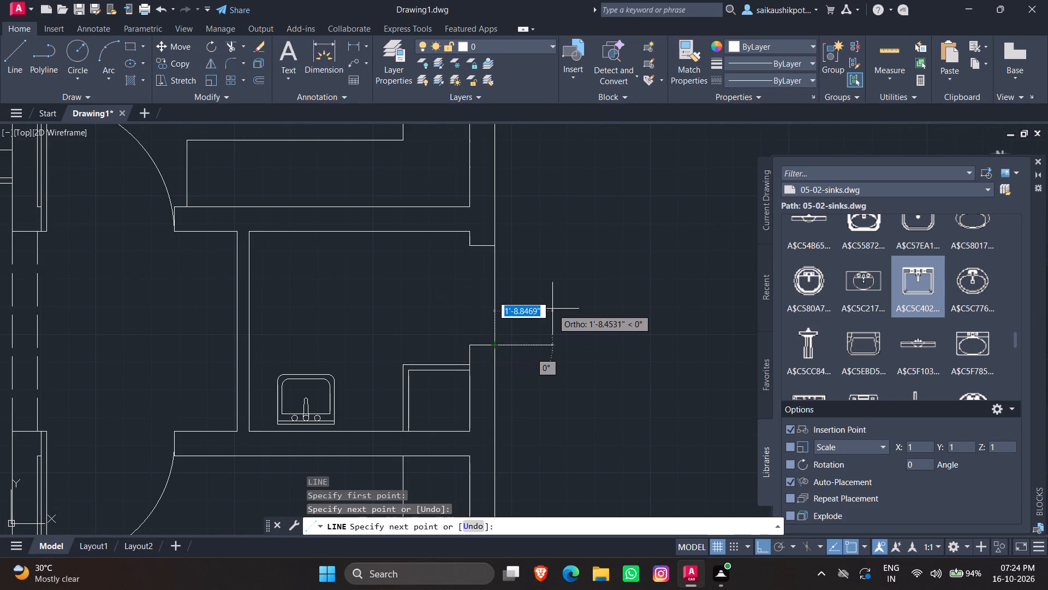
pyautogui.press('Escape')
pyautogui.press('Escape')
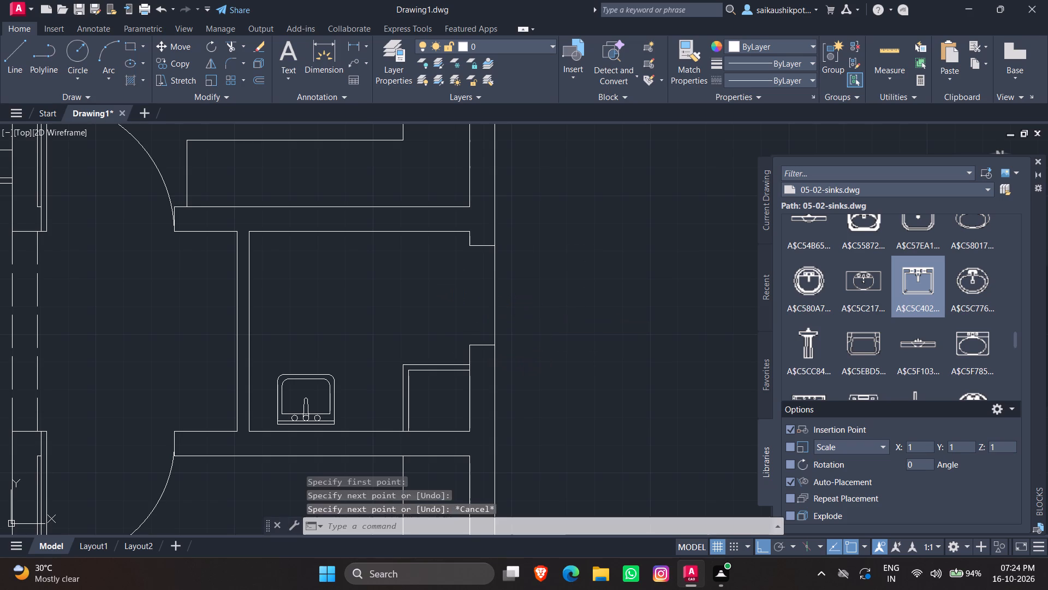
# Draw a 2' deep outline outside the outer wall, from the small room's lower wall about 16'-3" up to the kitchen window's upper end.
pyautogui.scroll(-2, 553, 337)
pyautogui.scroll(1, 572, 334)
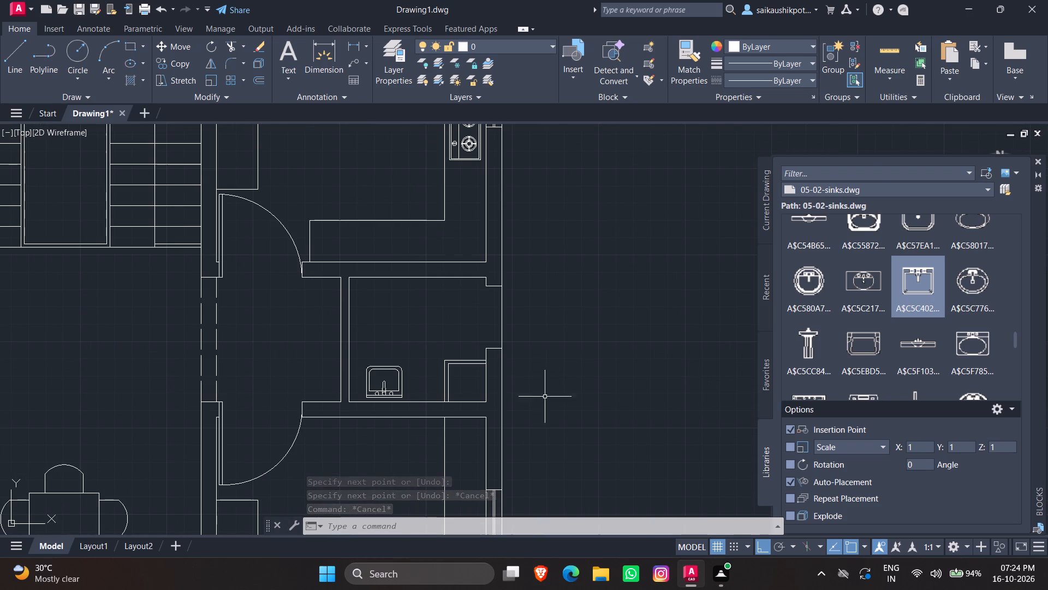
pyautogui.scroll(3, 525, 413)
pyautogui.scroll(-1, 472, 410)
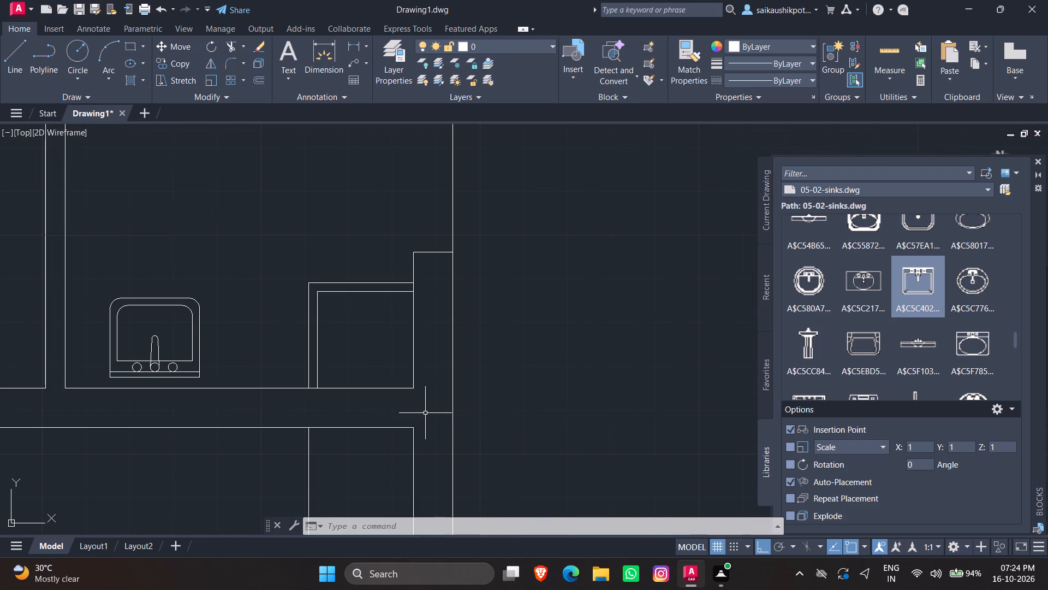
pyautogui.press('l')
pyautogui.press('Return')
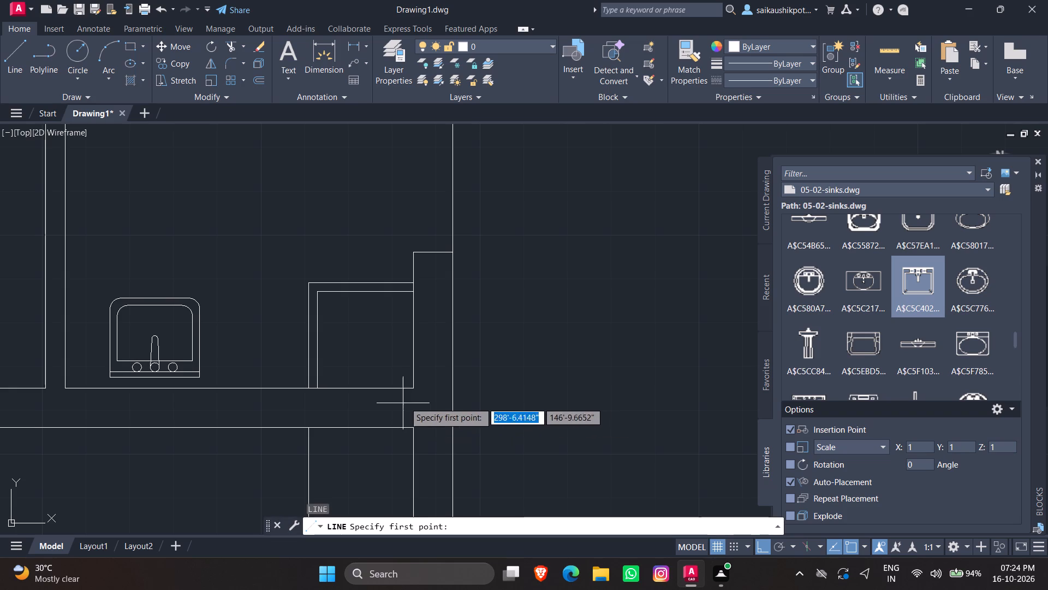
pyautogui.click(453, 386)
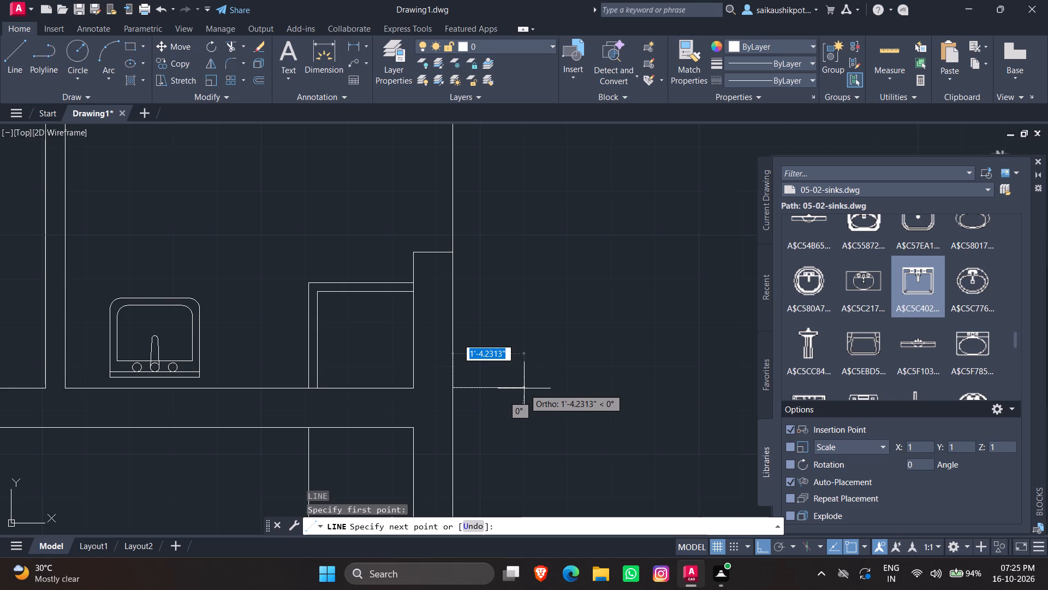
pyautogui.write("2'")
pyautogui.press('Return')
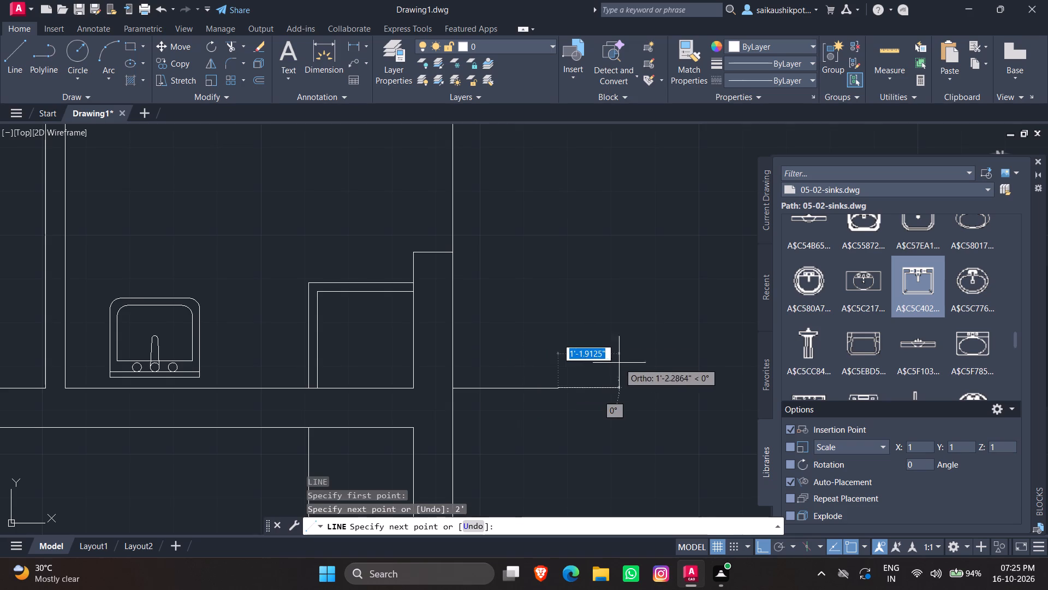
pyautogui.scroll(-1, 554, 286)
pyautogui.scroll(-4, 546, 208)
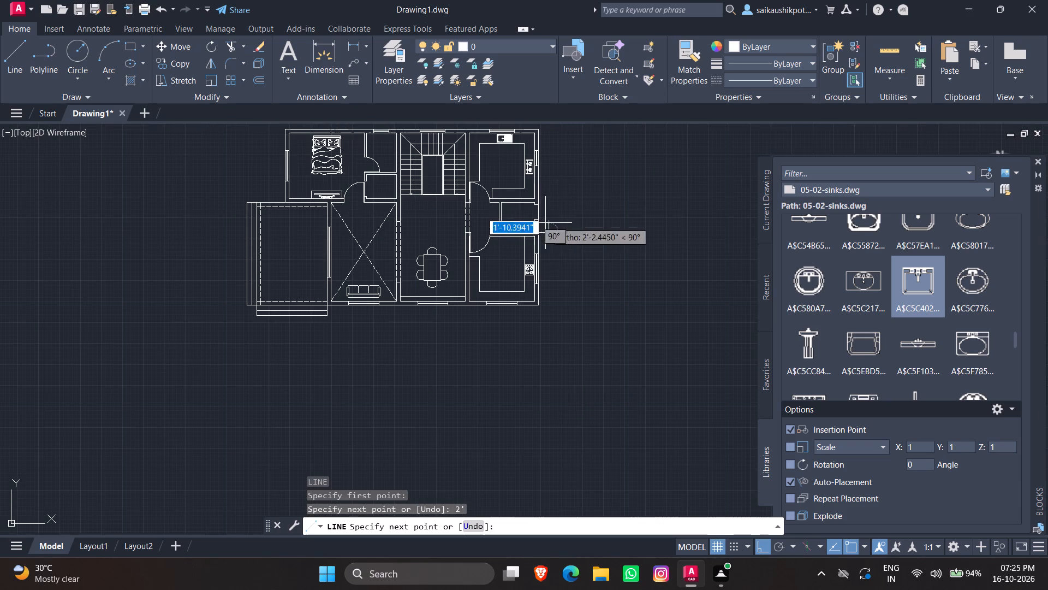
pyautogui.scroll(3, 548, 169)
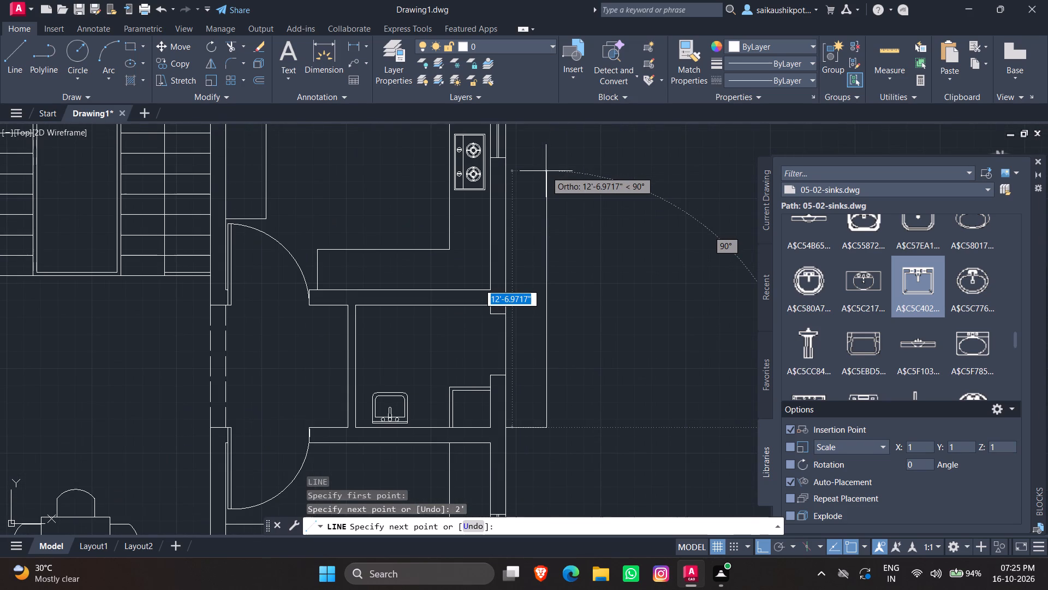
pyautogui.scroll(-2, 547, 193)
pyautogui.scroll(2, 544, 158)
pyautogui.scroll(1, 504, 135)
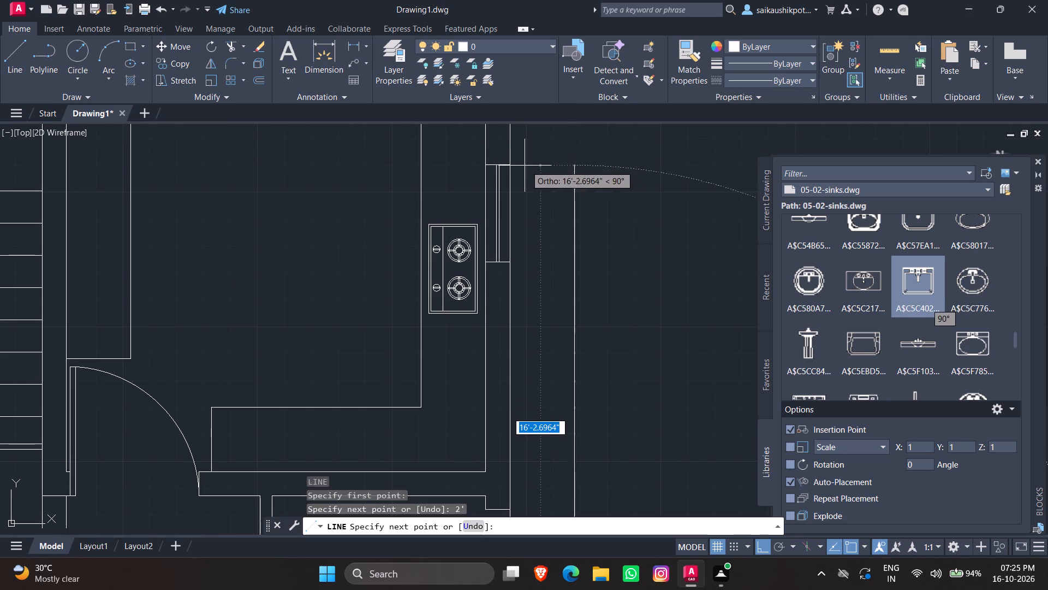
pyautogui.click(574, 165)
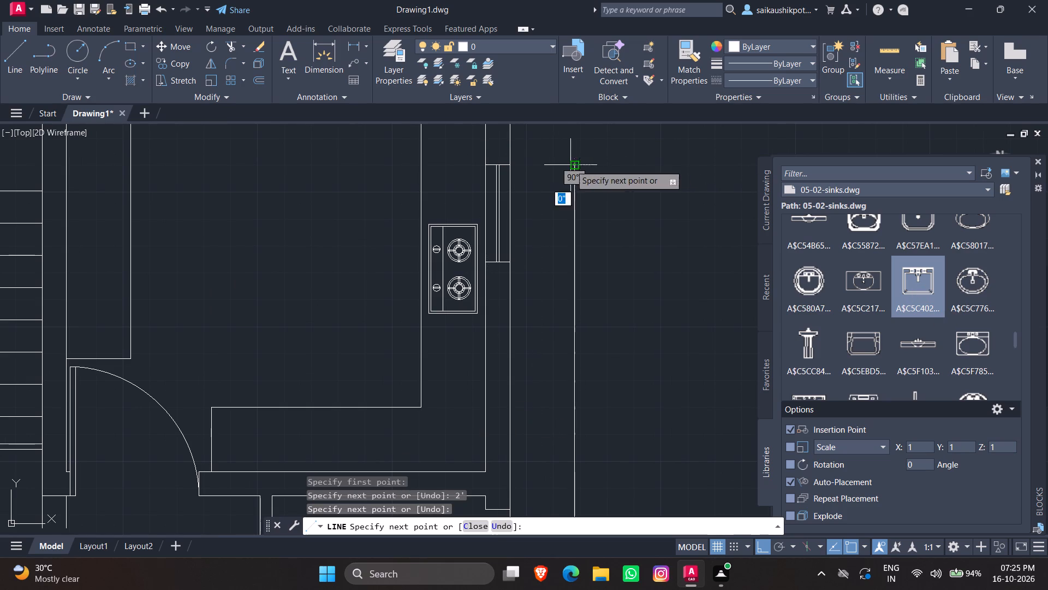
pyautogui.click(508, 169)
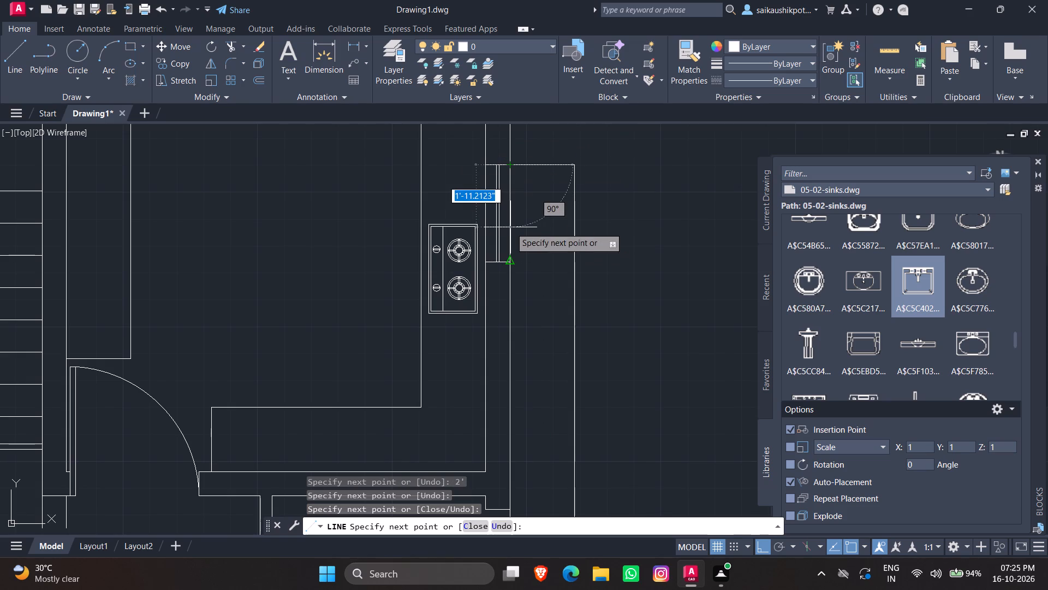
pyautogui.press('Escape')
pyautogui.scroll(-1, 561, 229)
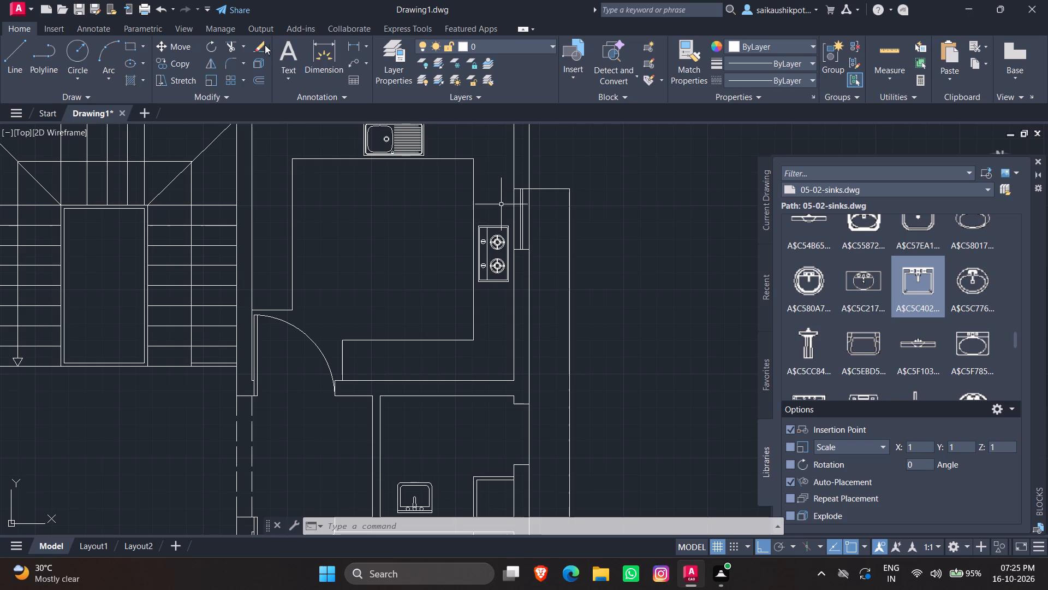
pyautogui.scroll(-2, 414, 152)
pyautogui.scroll(1, 558, 255)
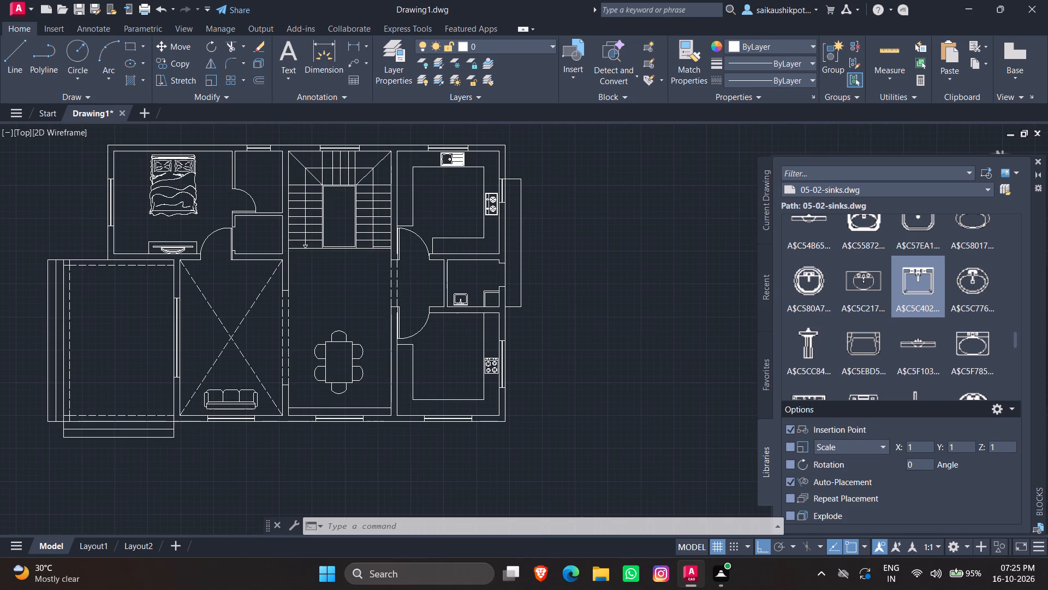
pyautogui.press('Escape')
pyautogui.press('Escape')
pyautogui.press('Escape')
pyautogui.press('Escape')
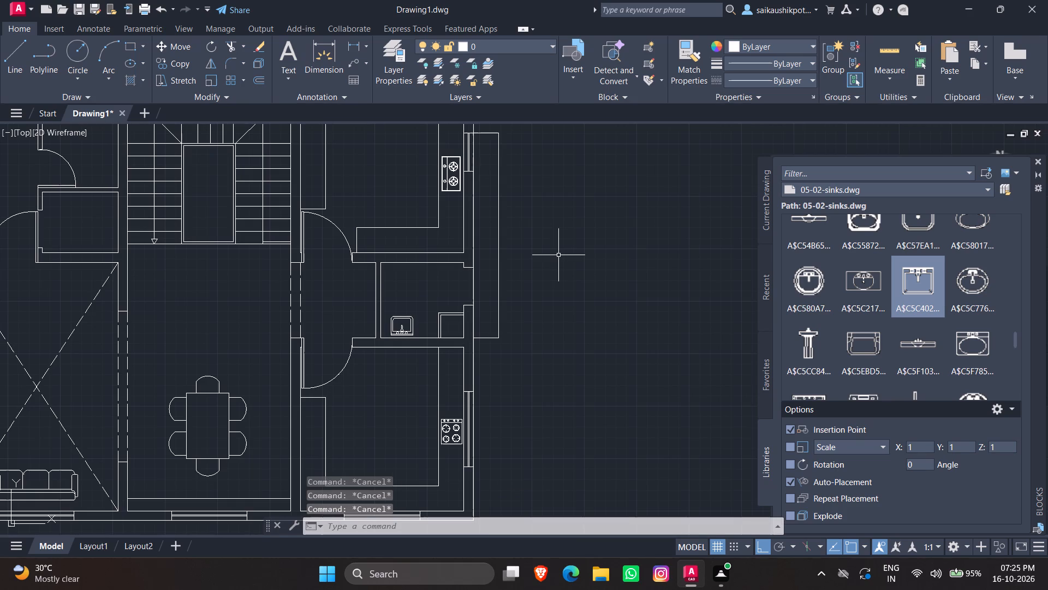
# Offset the three lines of the new outline outside the outer wall 2" inward.
pyautogui.press('o')
pyautogui.press('Return')
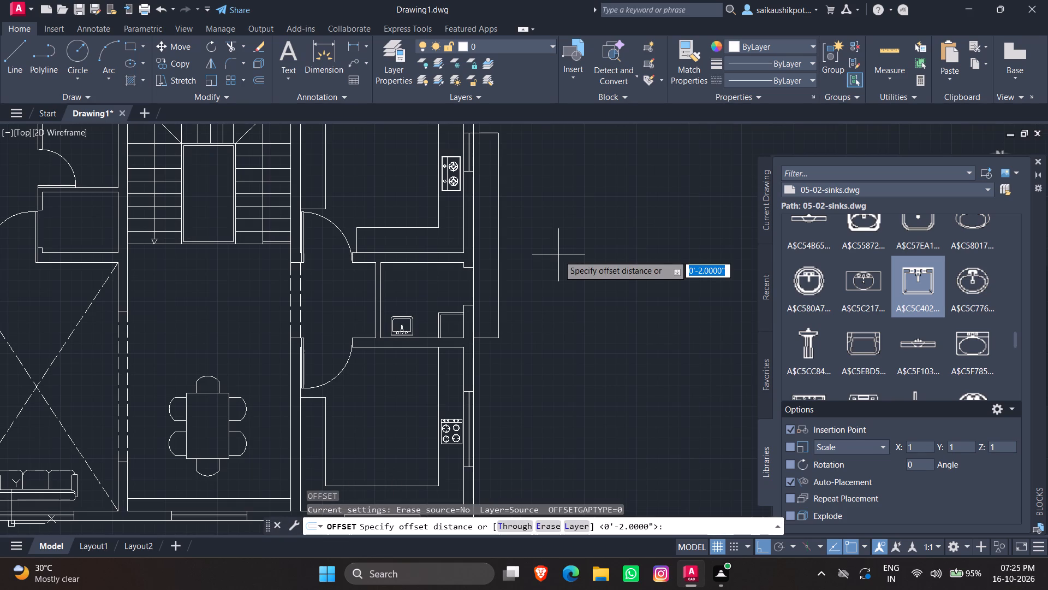
pyautogui.press('2')
pyautogui.hotkey('shift', '"')
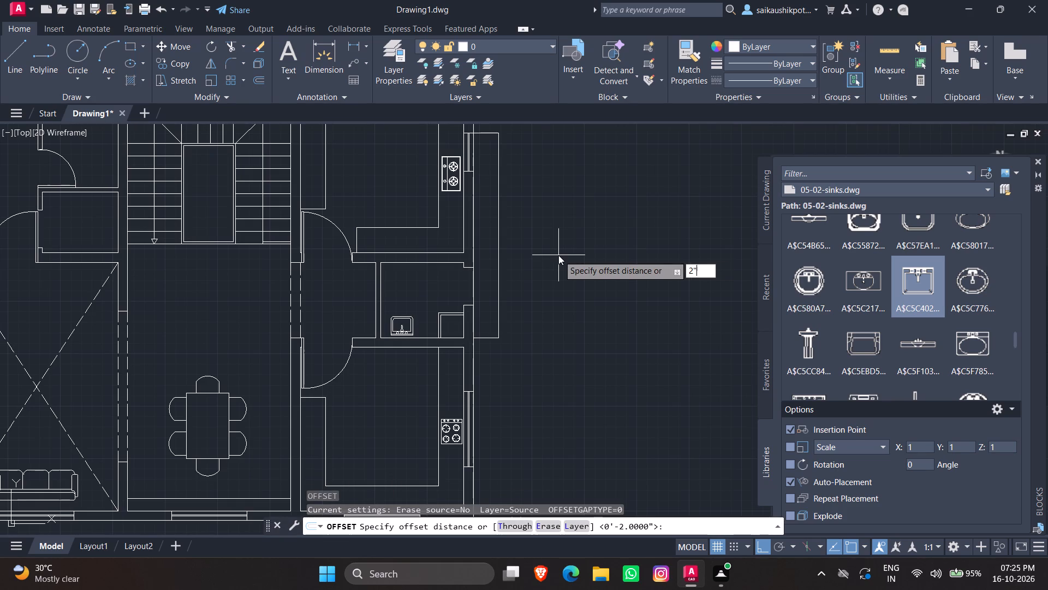
pyautogui.press('Return')
pyautogui.scroll(1, 475, 336)
pyautogui.click(481, 338)
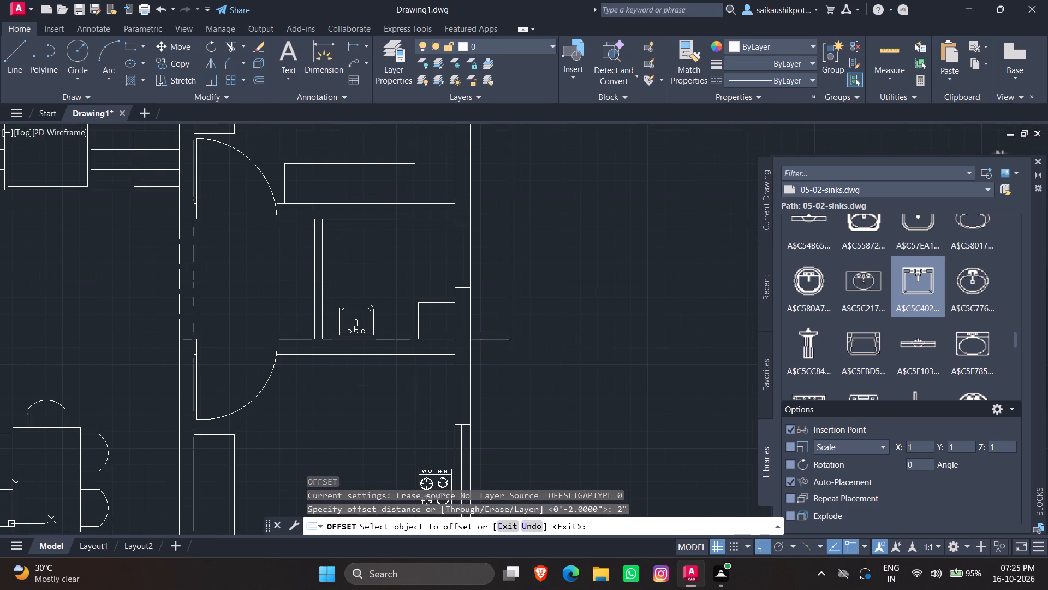
pyautogui.click(489, 310)
pyautogui.click(510, 306)
pyautogui.click(481, 312)
pyautogui.scroll(-2, 505, 369)
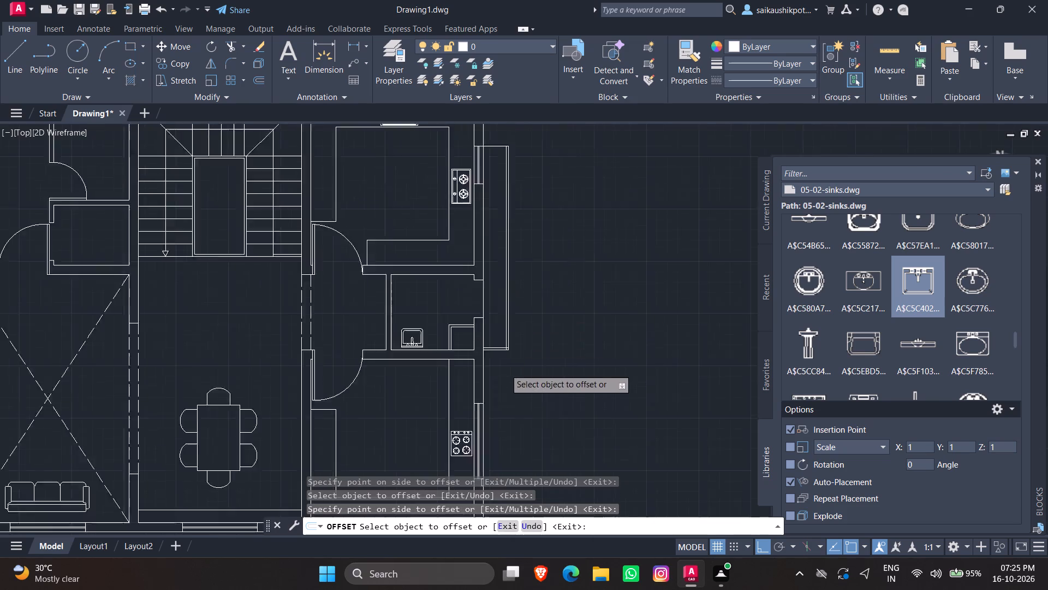
pyautogui.scroll(3, 503, 224)
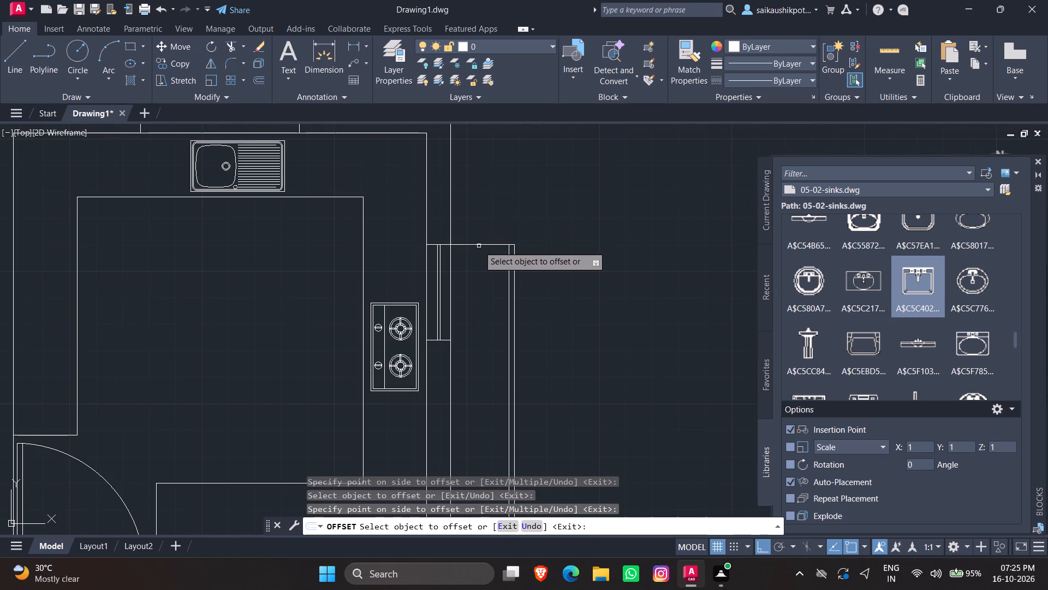
pyautogui.click(475, 244)
pyautogui.click(484, 294)
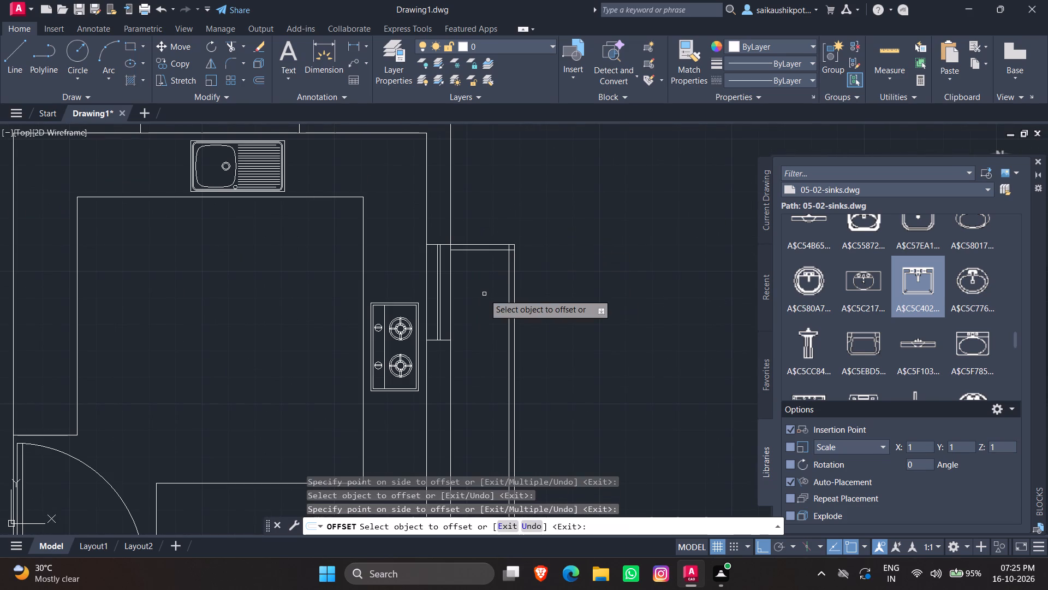
pyautogui.press('Escape')
pyautogui.press('Escape')
# Trim the overlapping ends of the offset lines at both outer corners of the new outline.
pyautogui.write('tr')
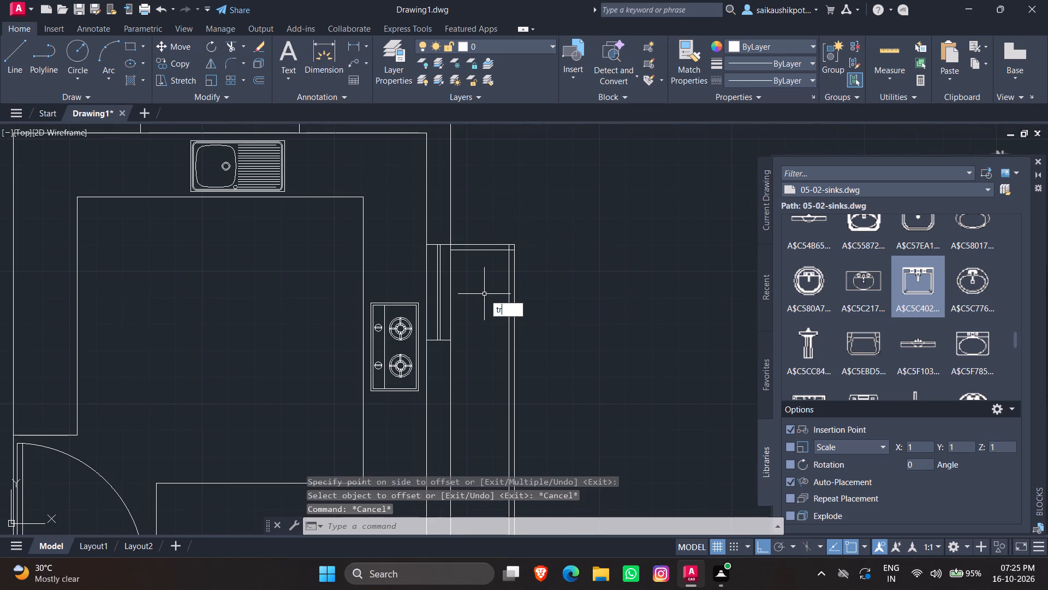
pyautogui.press('Return')
pyautogui.press('Return')
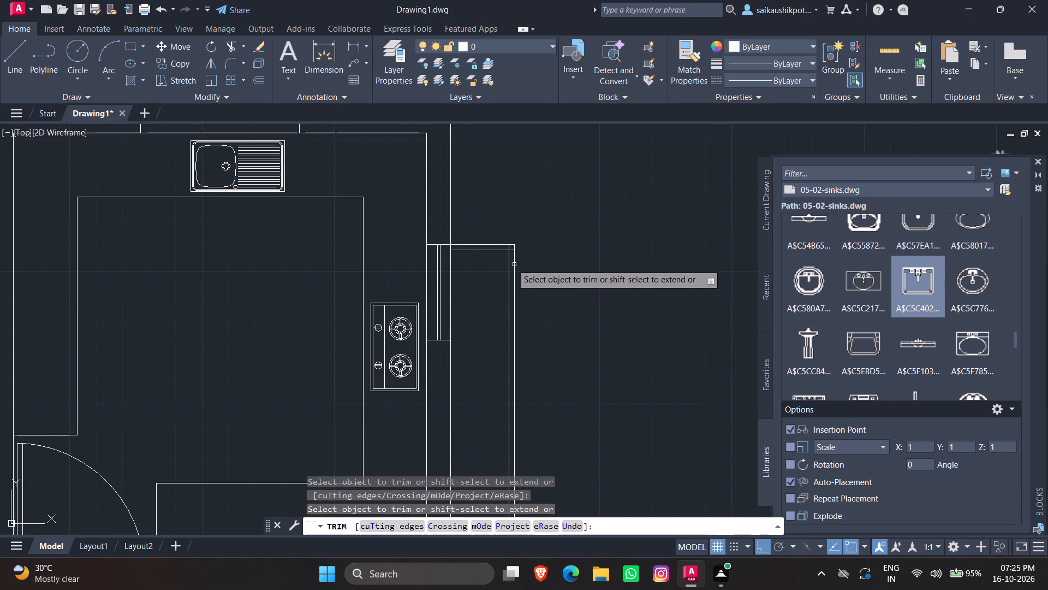
pyautogui.scroll(5, 504, 252)
pyautogui.moveTo(536, 236); pyautogui.dragTo(562, 282)
pyautogui.scroll(-3, 561, 197)
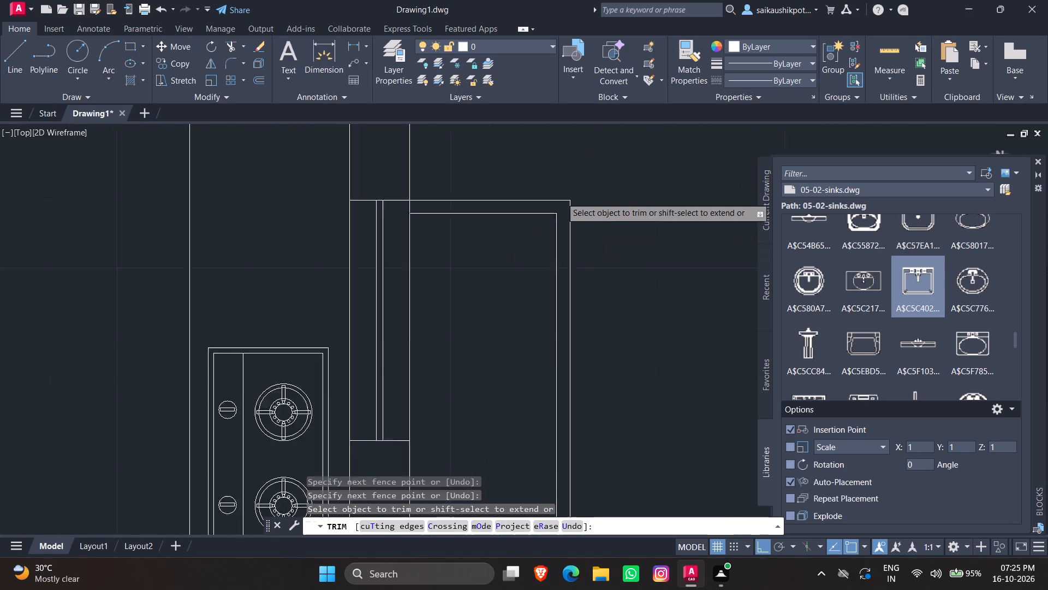
pyautogui.scroll(-3, 561, 197)
pyautogui.scroll(-1, 568, 404)
pyautogui.scroll(7, 562, 496)
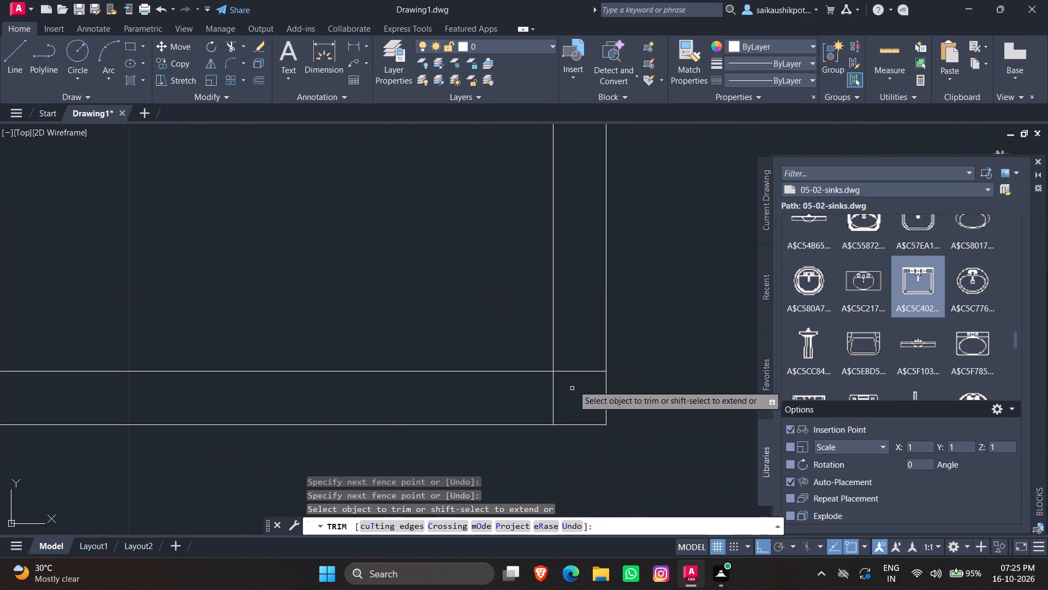
pyautogui.moveTo(578, 357); pyautogui.dragTo(543, 397)
pyautogui.scroll(1, 574, 407)
pyautogui.scroll(-3, 575, 407)
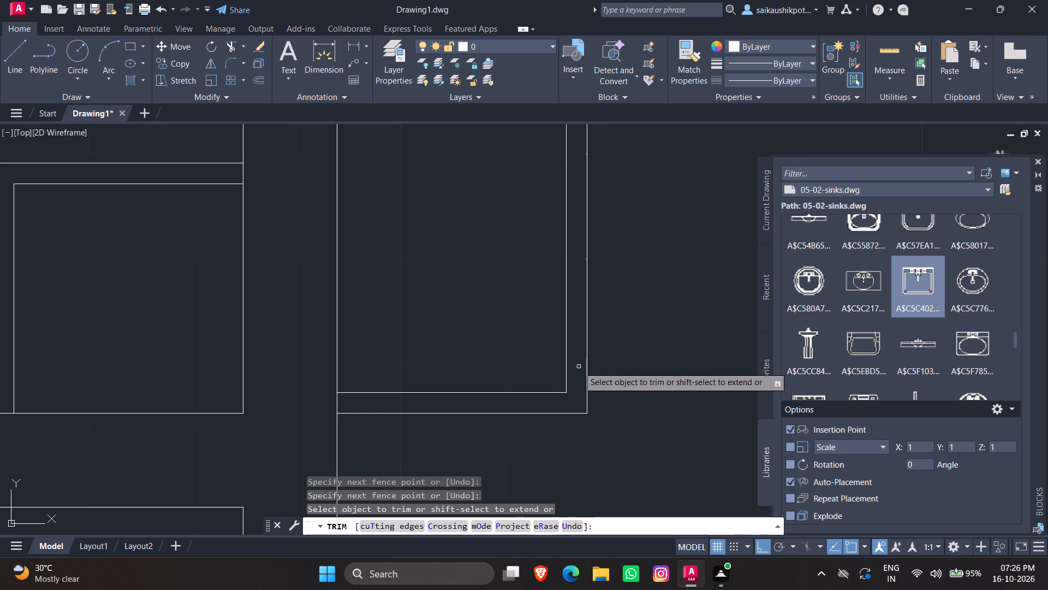
pyautogui.scroll(-4, 574, 368)
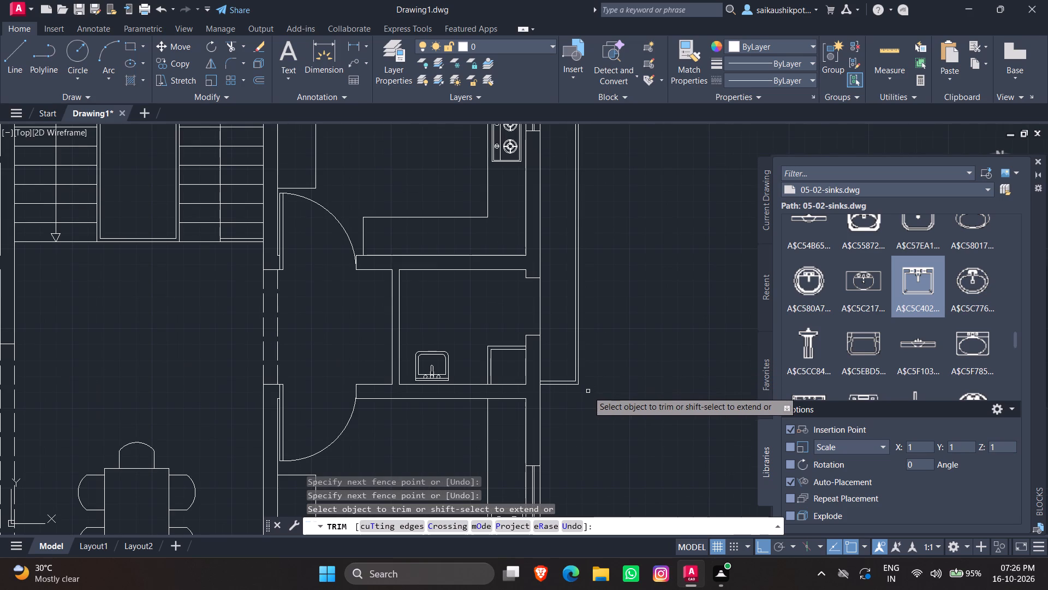
# Start a multiline text box inside the dashed outline beside the room with the crossed diagonals and sofa.
pyautogui.press('Escape')
pyautogui.press('Escape')
pyautogui.press('Escape')
pyautogui.press('Escape')
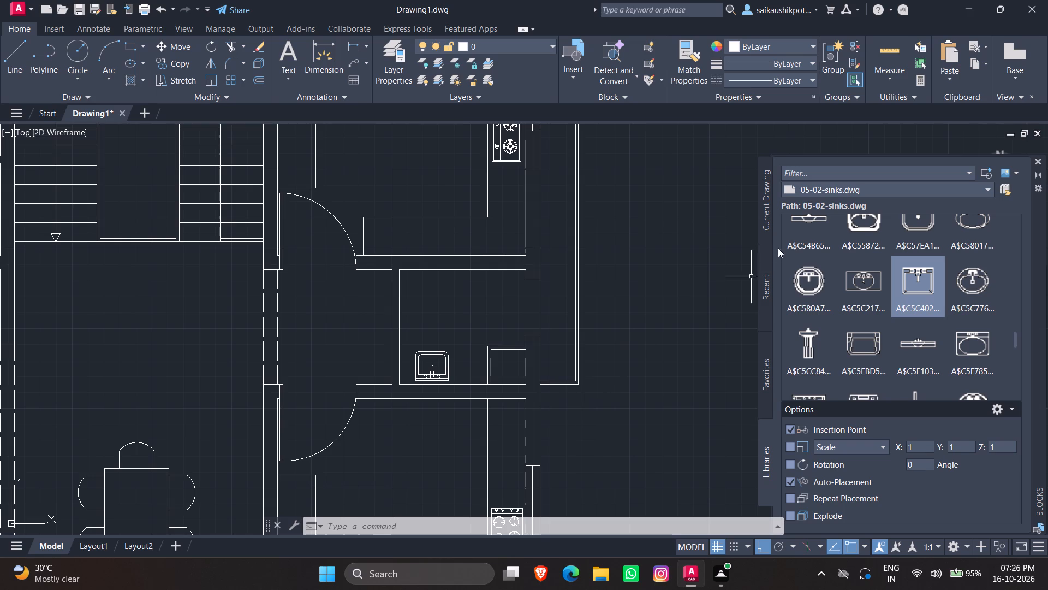
pyautogui.scroll(-1, 771, 251)
pyautogui.scroll(-3, 626, 327)
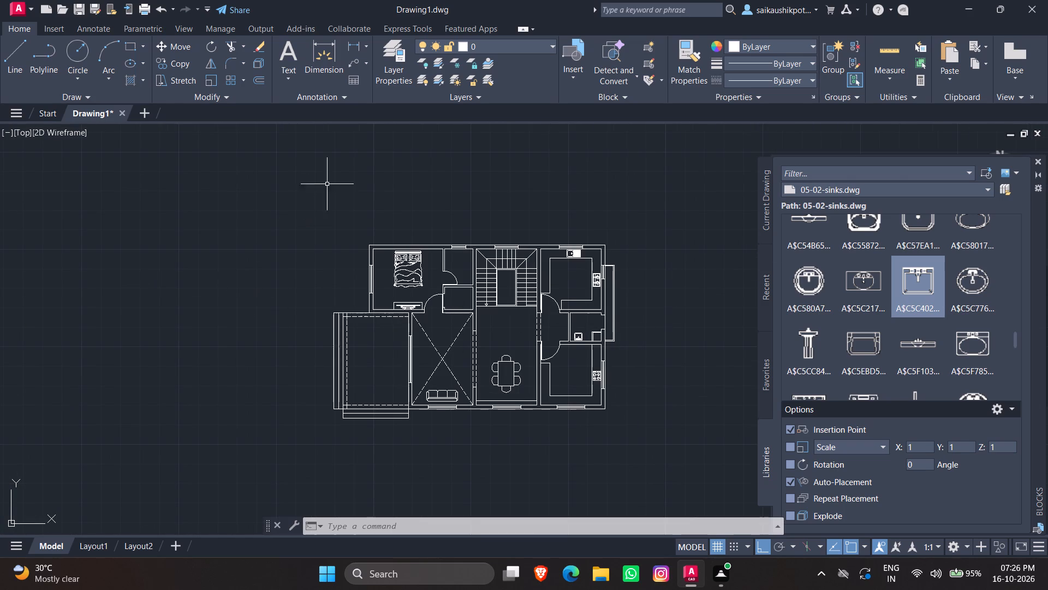
pyautogui.click(288, 46)
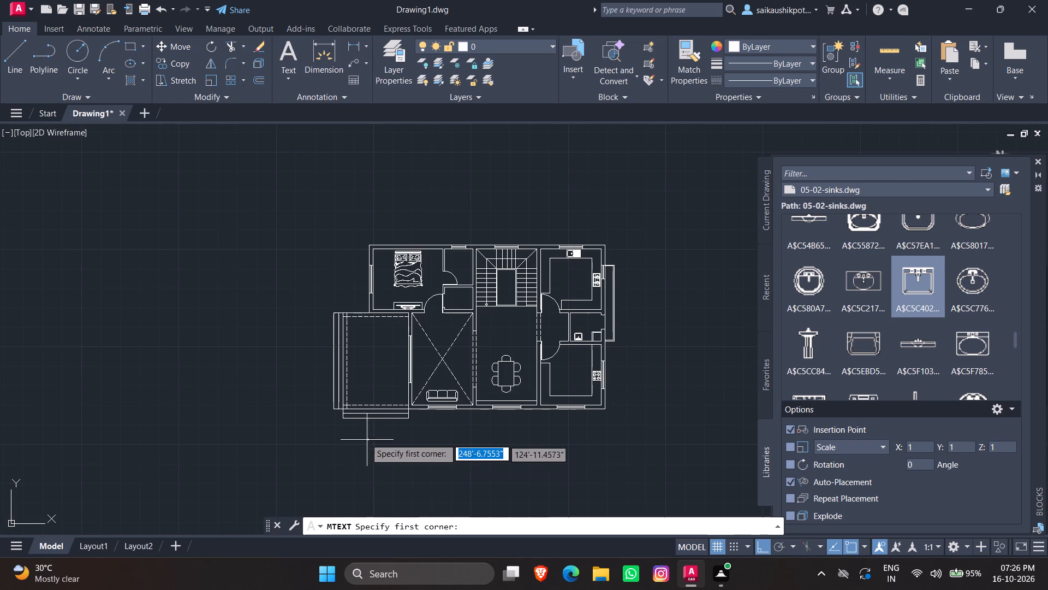
pyautogui.scroll(3, 350, 403)
pyautogui.scroll(-1, 404, 299)
pyautogui.scroll(2, 406, 267)
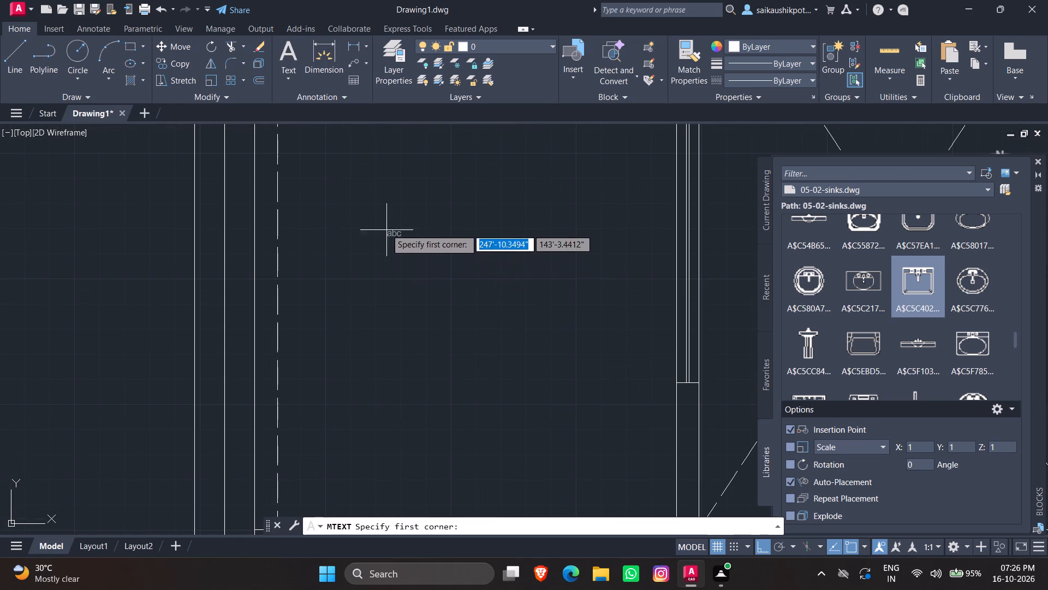
pyautogui.click(383, 225)
pyautogui.click(551, 371)
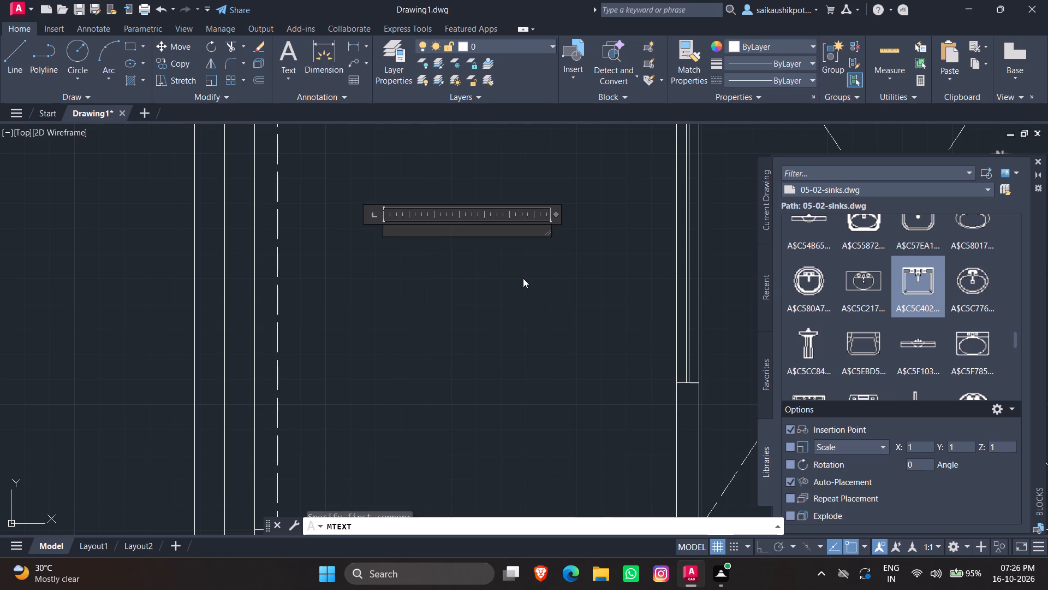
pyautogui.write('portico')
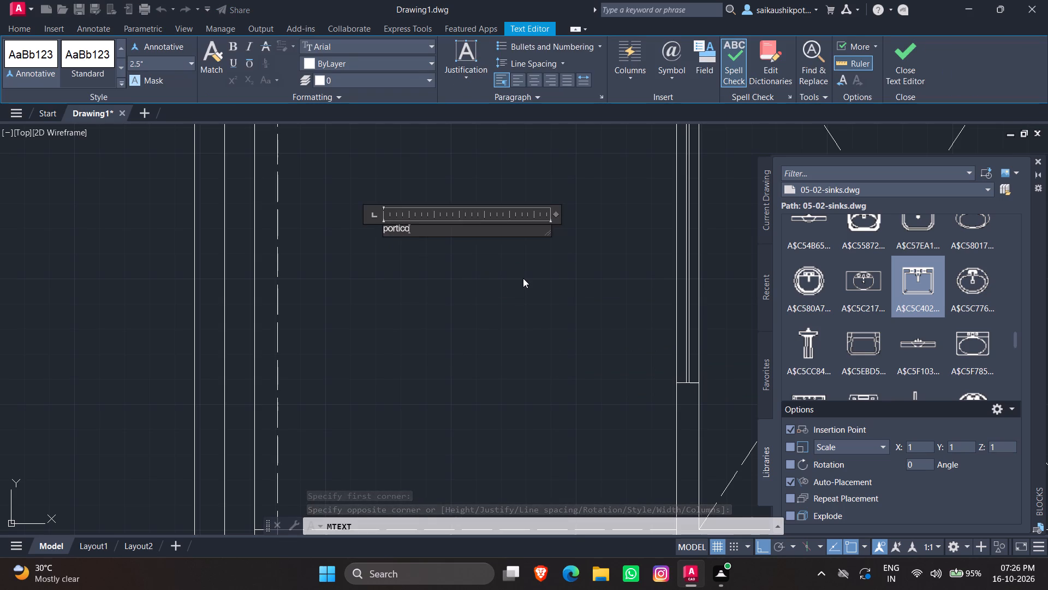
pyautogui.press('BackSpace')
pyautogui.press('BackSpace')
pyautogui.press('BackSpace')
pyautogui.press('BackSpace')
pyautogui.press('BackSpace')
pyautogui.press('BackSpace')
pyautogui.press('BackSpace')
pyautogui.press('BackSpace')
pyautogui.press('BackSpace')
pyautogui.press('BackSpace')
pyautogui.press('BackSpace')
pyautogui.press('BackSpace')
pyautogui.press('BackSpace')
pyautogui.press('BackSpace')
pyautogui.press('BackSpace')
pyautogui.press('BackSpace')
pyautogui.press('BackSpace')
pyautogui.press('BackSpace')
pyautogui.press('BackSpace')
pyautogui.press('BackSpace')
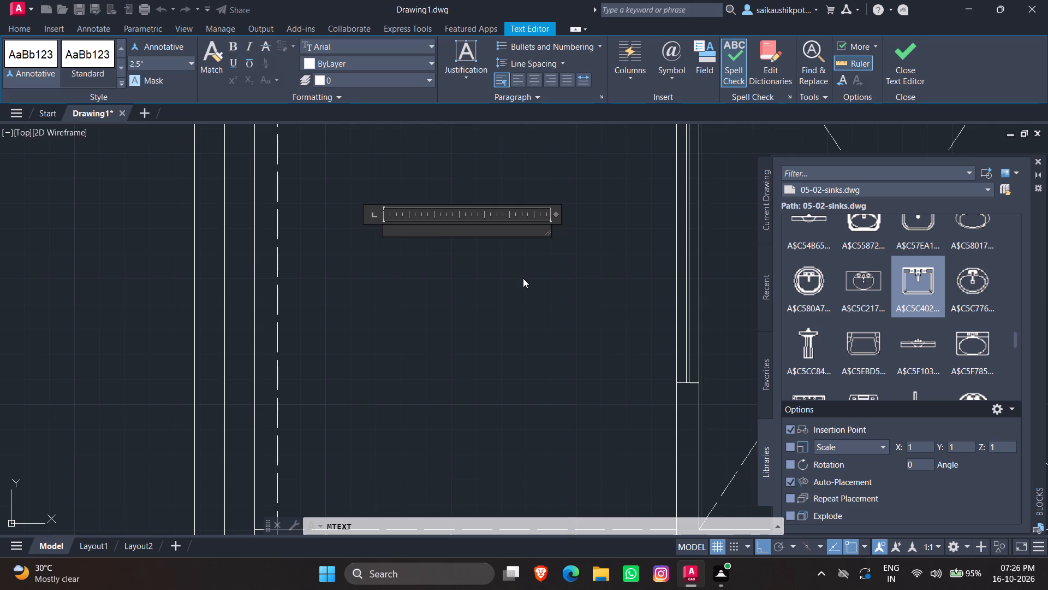
# Enter the label PORTICO with (14'-0" X 16'-0") on a second line below it.
pyautogui.write('PO')
pyautogui.press('r')
pyautogui.press('i')
pyautogui.press('BackSpace')
pyautogui.write('TICO')
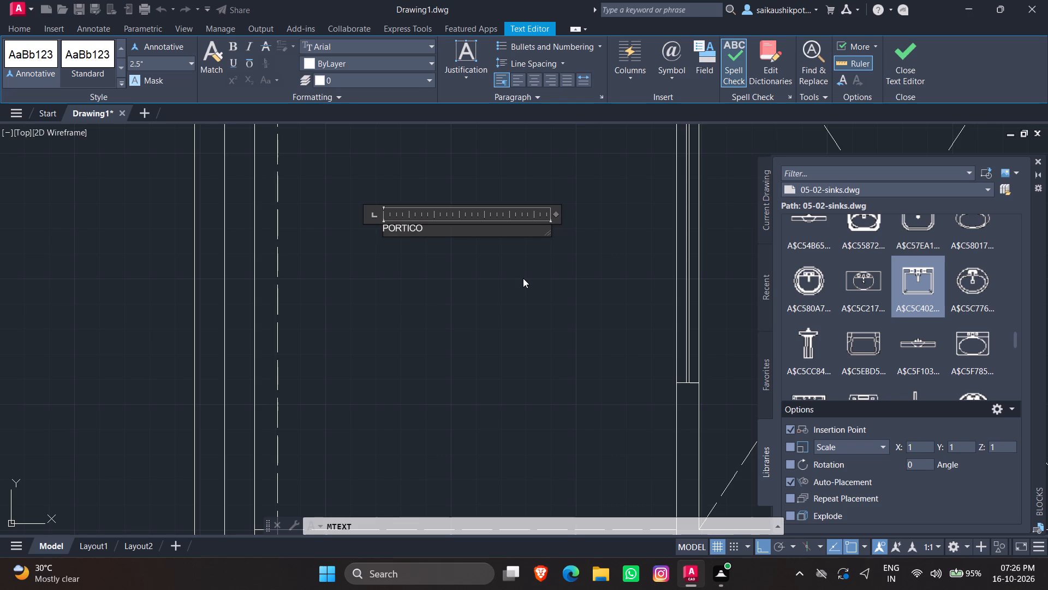
pyautogui.press('Return')
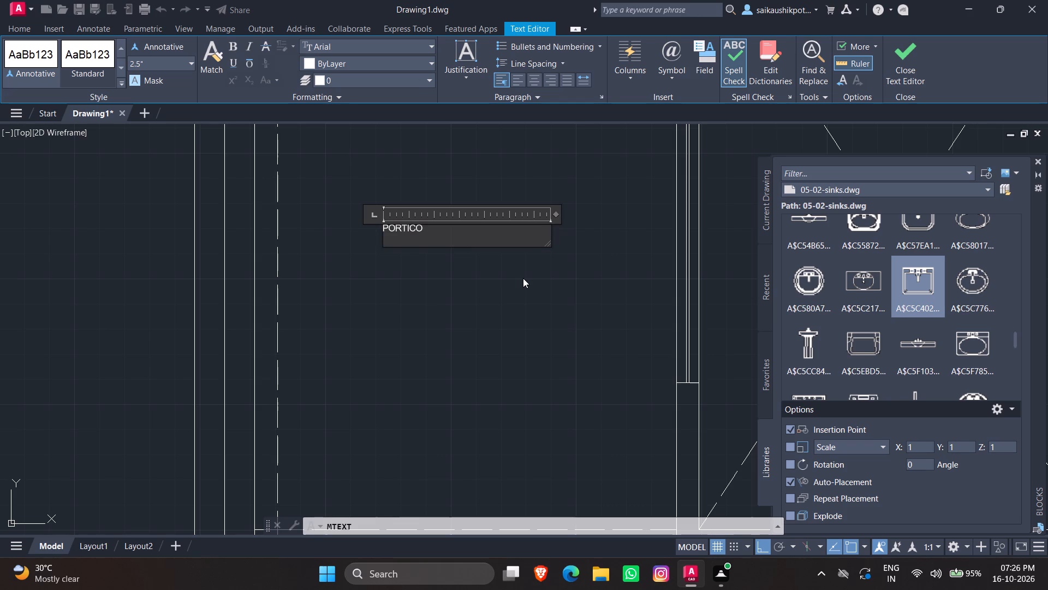
pyautogui.hotkey('shift', '(')
pyautogui.write('14')
pyautogui.press("'")
pyautogui.write('-0')
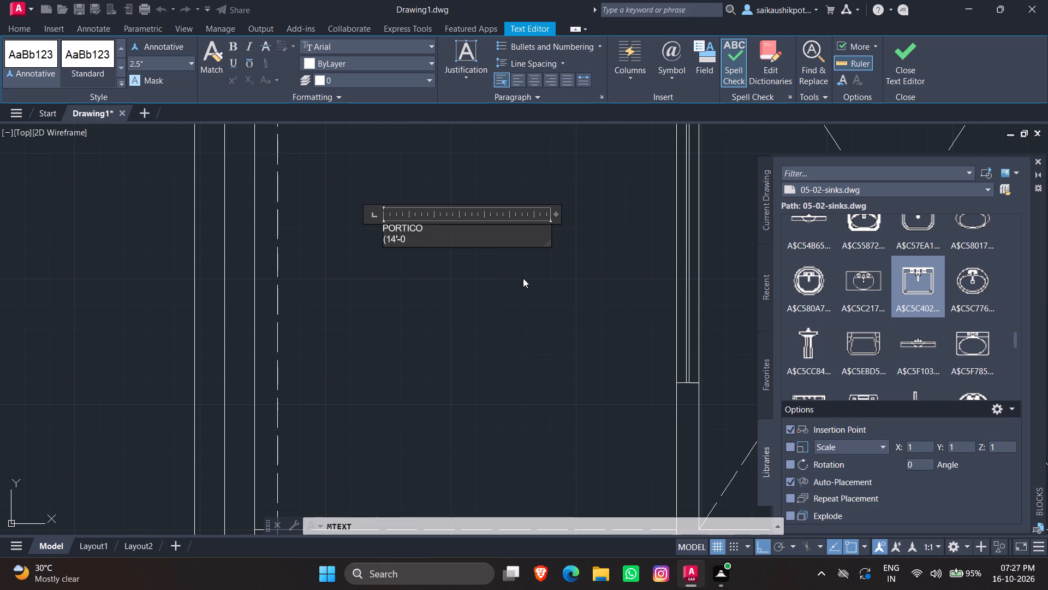
pyautogui.hotkey('shift', '"')
pyautogui.press('space')
pyautogui.write('X')
pyautogui.press('space')
pyautogui.write("16;'")
pyautogui.press('BackSpace')
pyautogui.press('BackSpace')
pyautogui.write("'-0")
pyautogui.hotkey('shift', '"')
pyautogui.hotkey('shift', ')')
# Indent the word PORTICO by four spaces to centre it above the dimensions, and finish the text.
pyautogui.press('Up')
pyautogui.press('Left')
pyautogui.press('Left')
pyautogui.press('Left')
pyautogui.press('Left')
pyautogui.press('Left')
pyautogui.press('Left')
pyautogui.press('Left')
pyautogui.press('space')
pyautogui.press('space')
pyautogui.press('space')
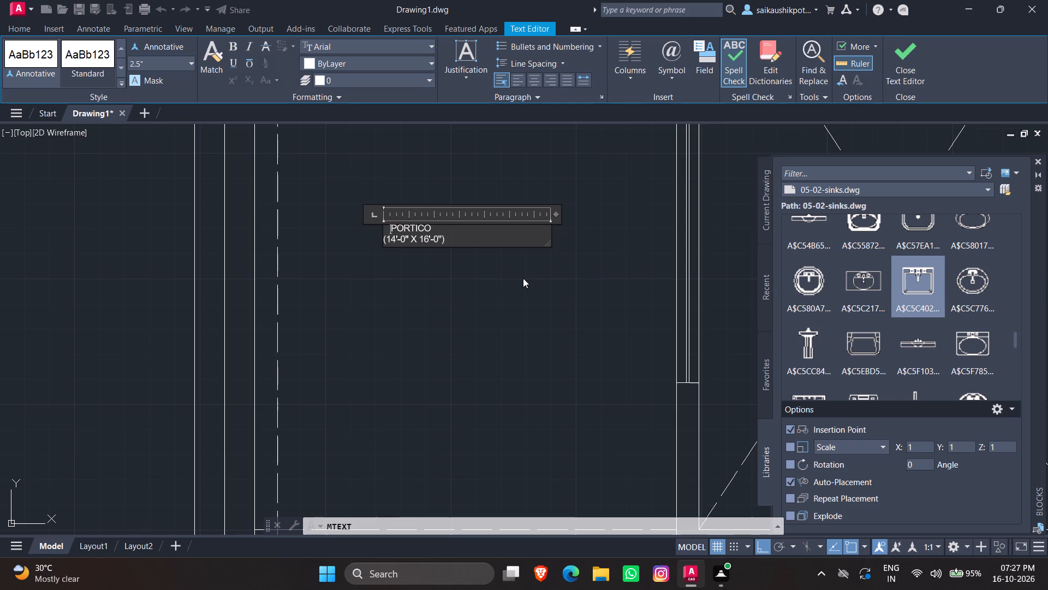
pyautogui.press('space')
pyautogui.press('space')
pyautogui.press('BackSpace')
pyautogui.press('Return')
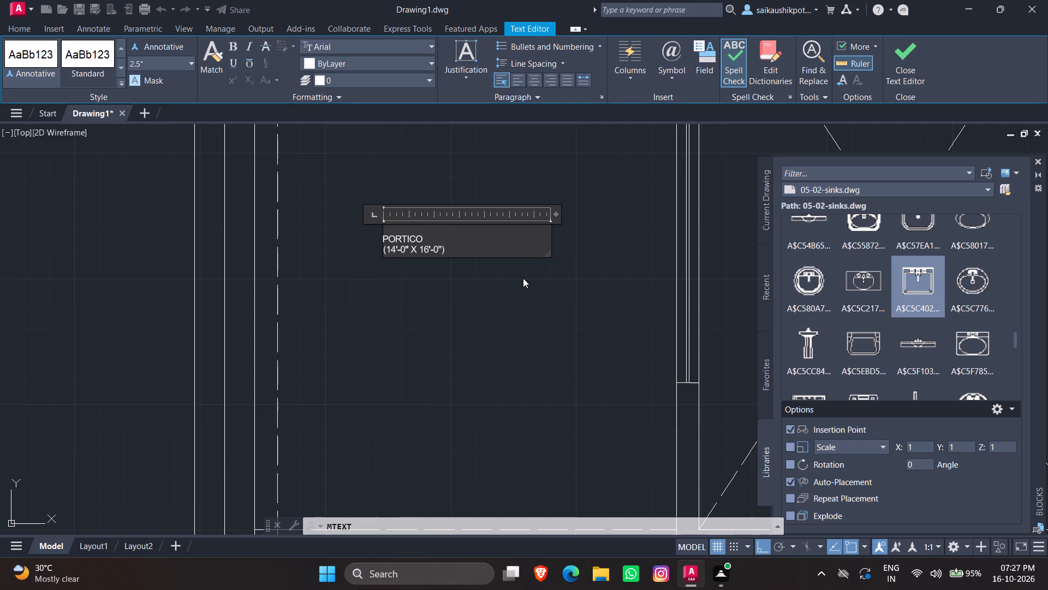
pyautogui.hotkey('ctrl', 'z')
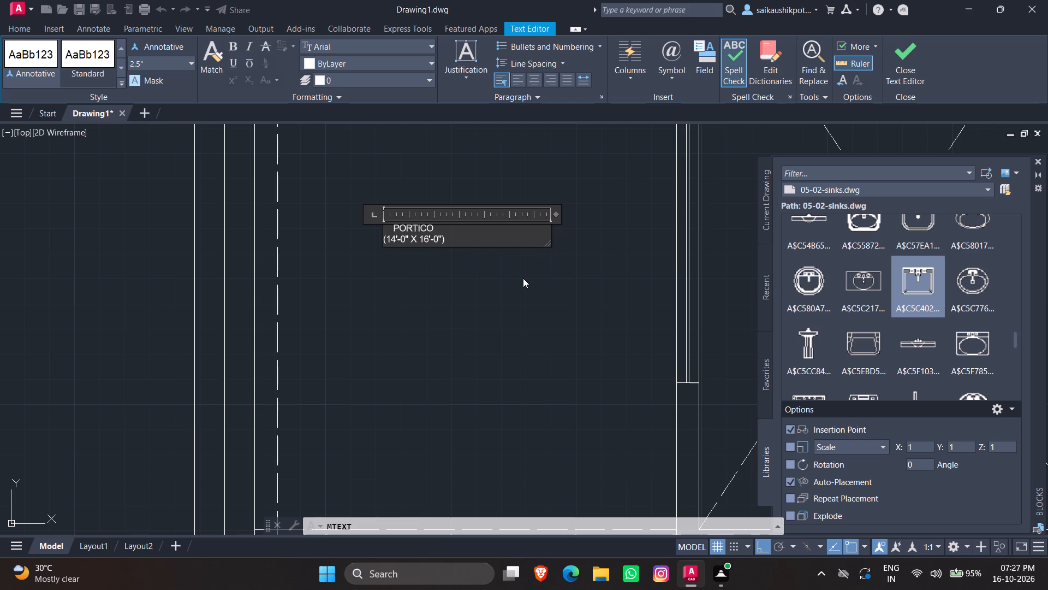
pyautogui.press('Escape')
pyautogui.press('Return')
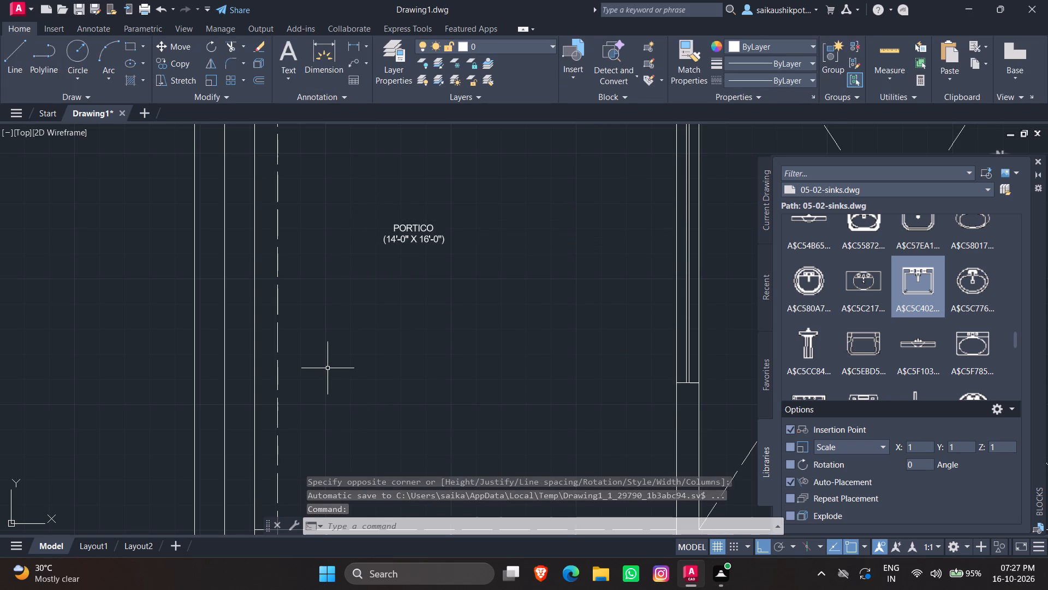
# Scale up the PORTICO label from the upper corner of its letter P so it fills more of the portico's width.
pyautogui.scroll(-2, 444, 365)
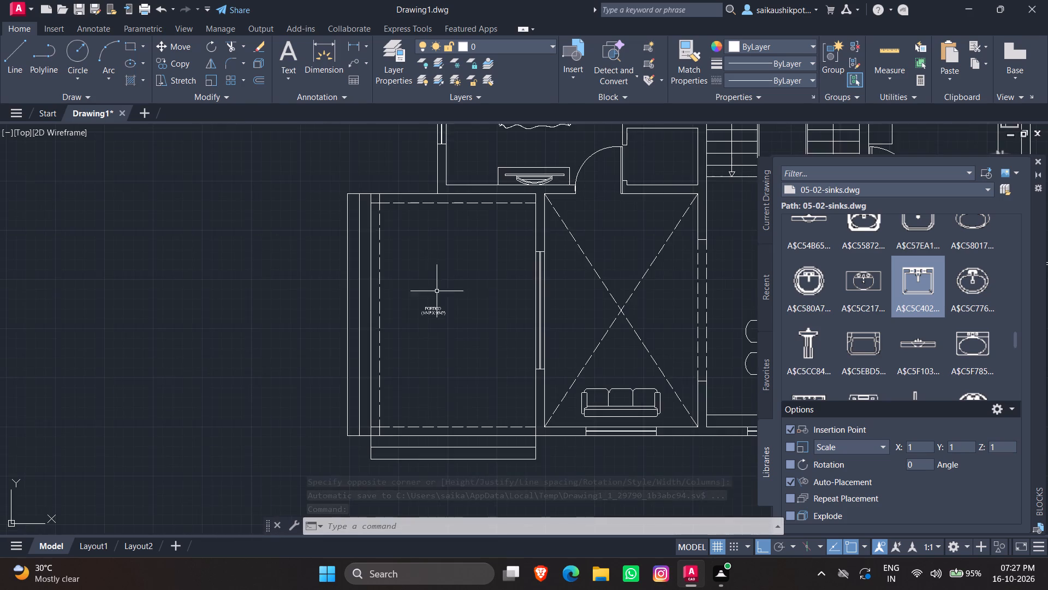
pyautogui.scroll(3, 423, 267)
pyautogui.click(445, 382)
pyautogui.click(380, 261)
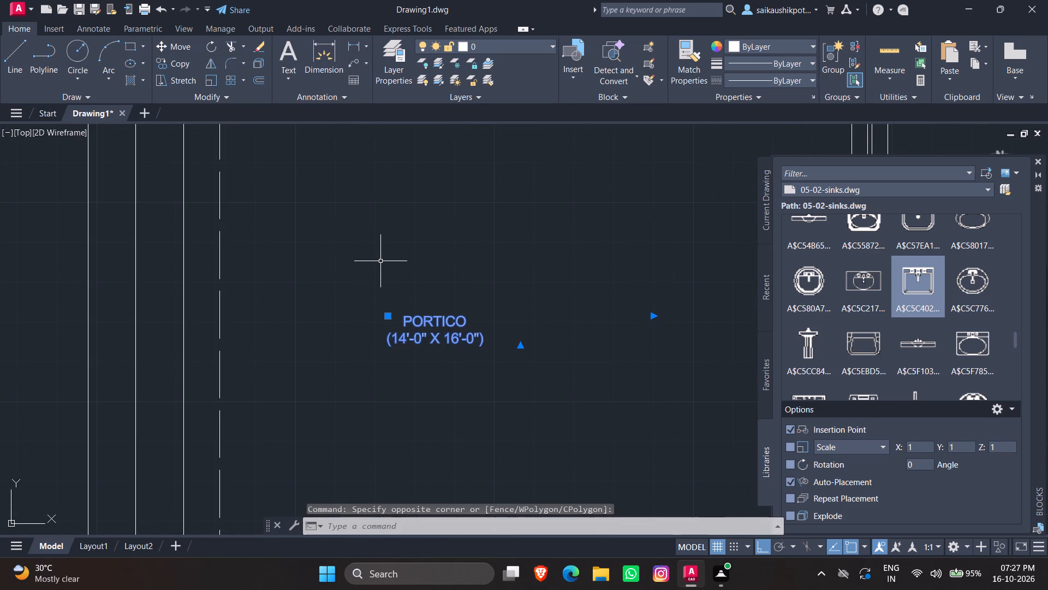
pyautogui.write('SC')
pyautogui.press('Return')
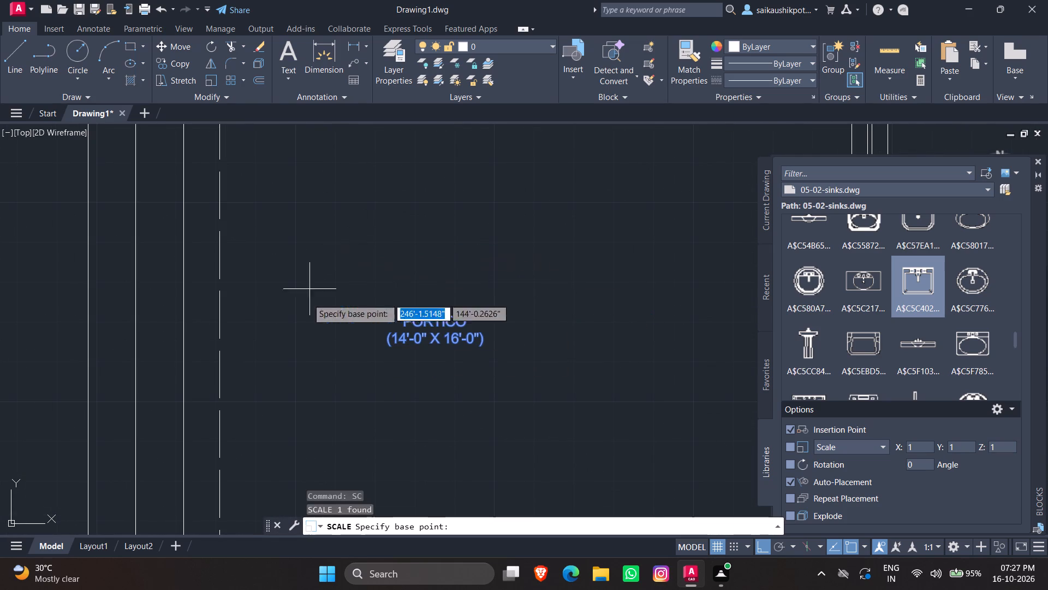
pyautogui.scroll(2, 417, 328)
pyautogui.scroll(2, 377, 308)
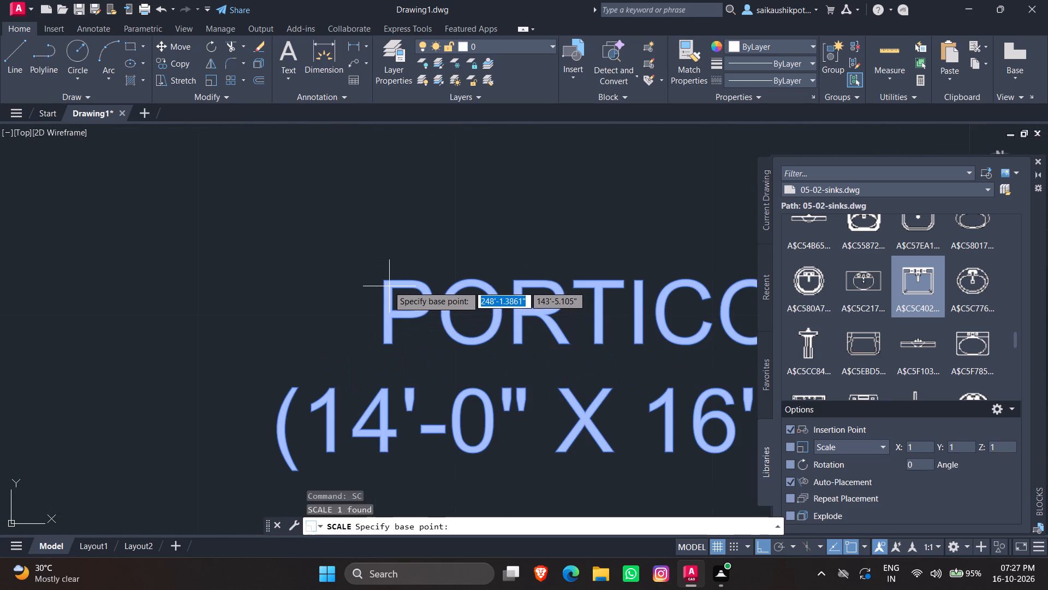
pyautogui.click(388, 284)
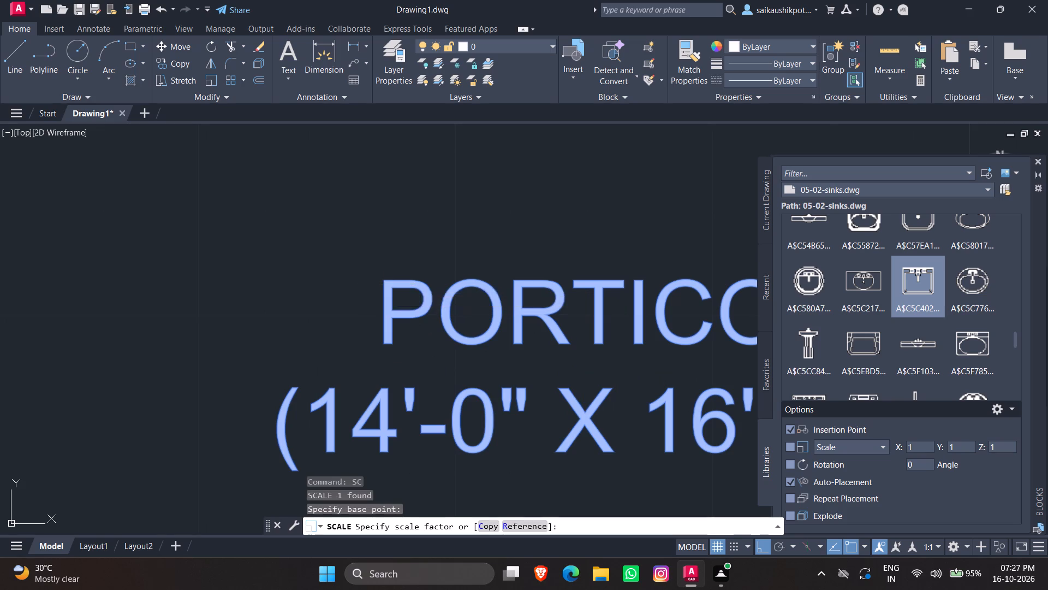
pyautogui.scroll(-4, 367, 279)
pyautogui.scroll(-2, 427, 260)
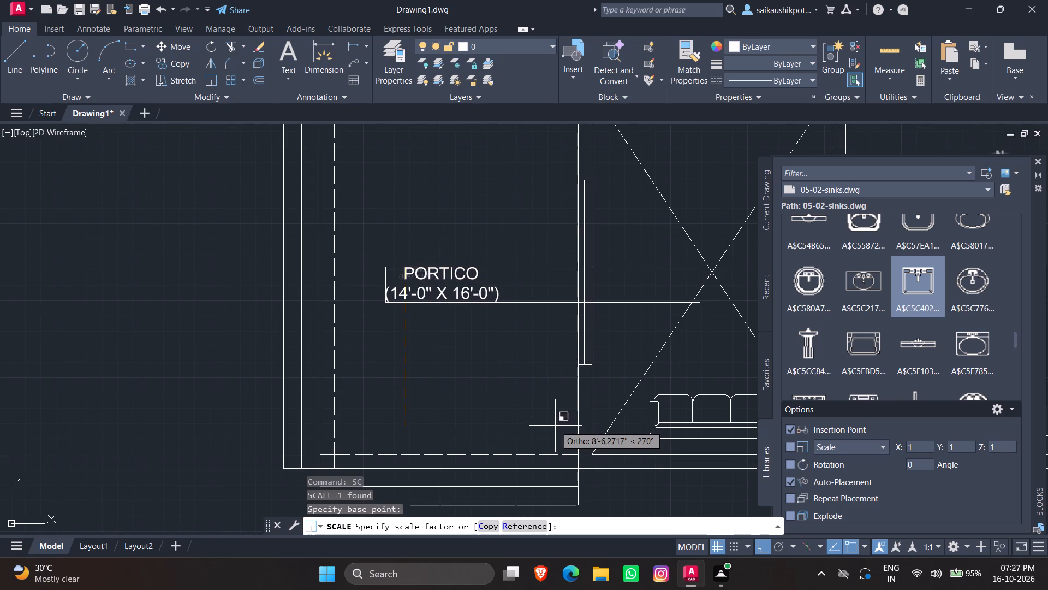
pyautogui.scroll(-1, 531, 403)
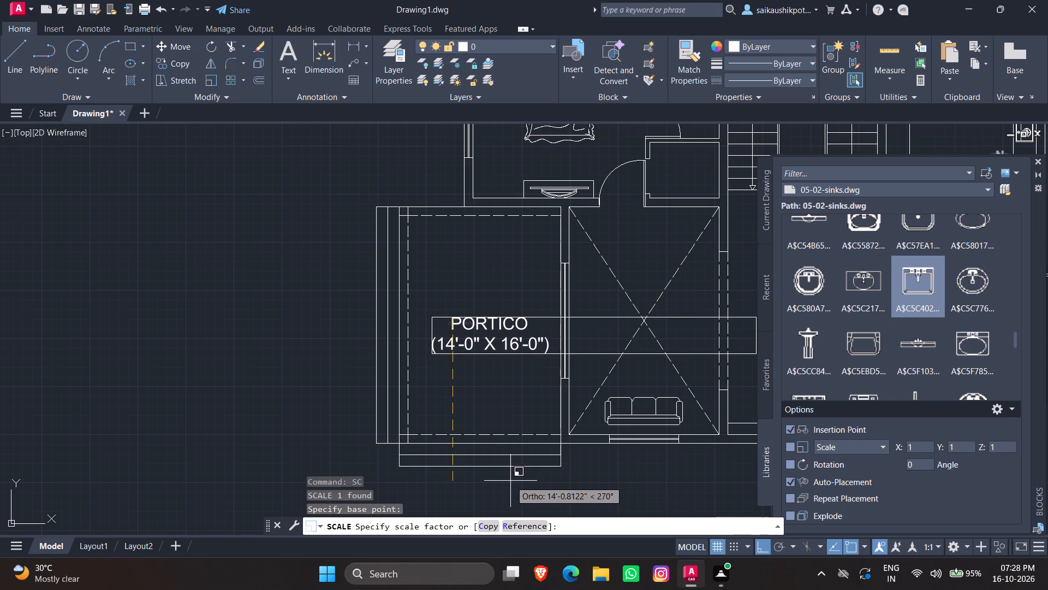
pyautogui.click(504, 452)
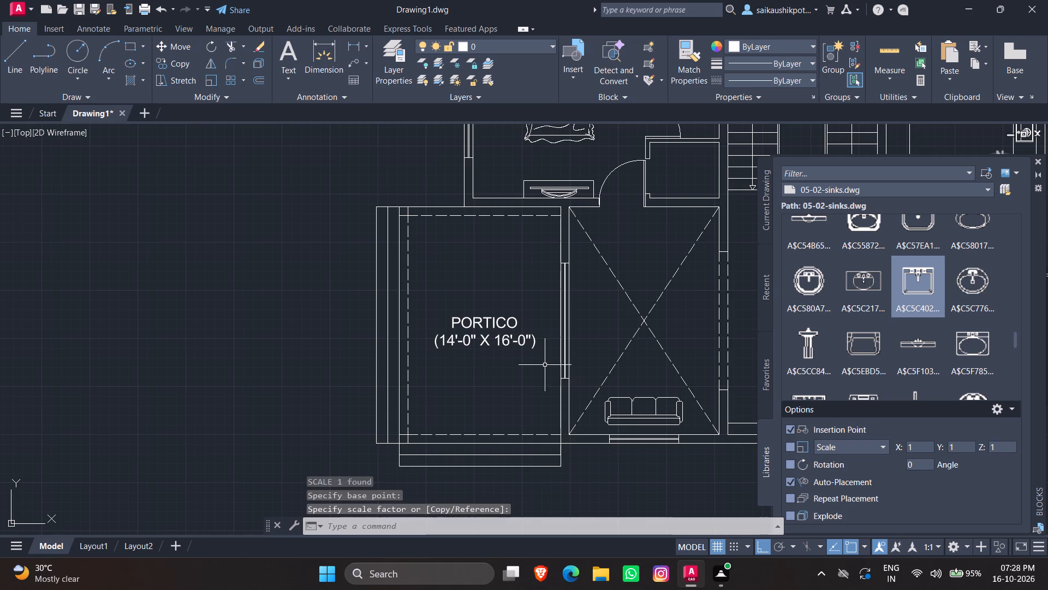
# Copy the enlarged PORTICO label and paste it at the centre of the room with the crossed diagonals.
pyautogui.click(511, 336)
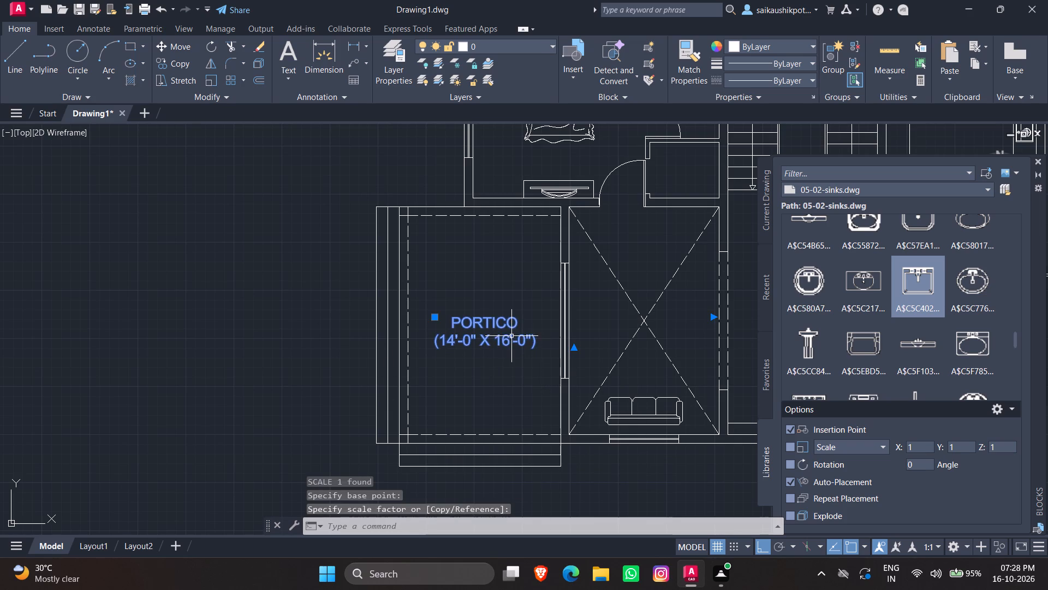
pyautogui.hotkey('ctrl', 'c')
pyautogui.hotkey('ctrl', 'v')
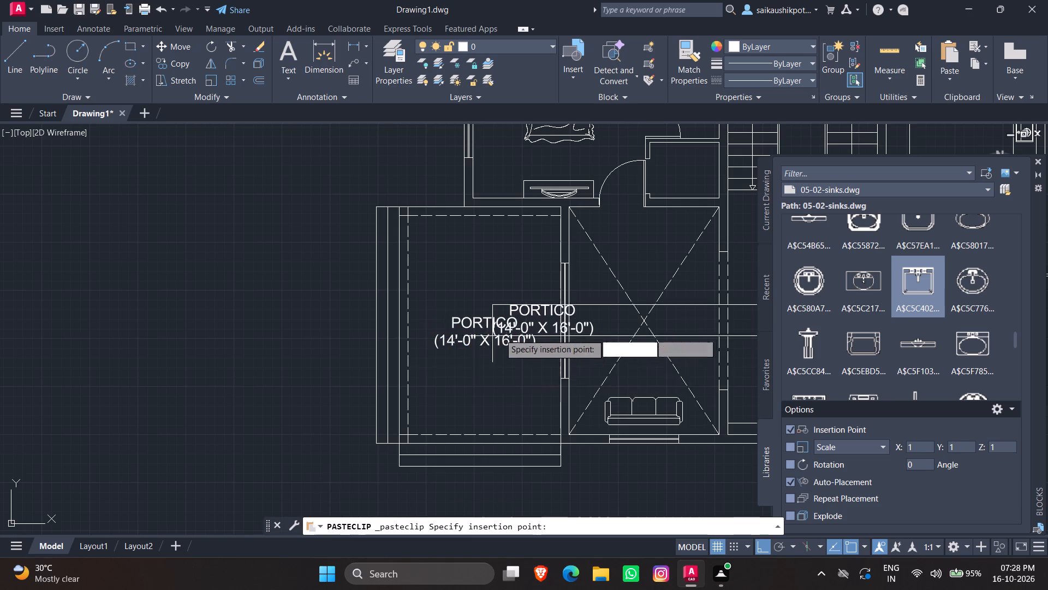
pyautogui.scroll(-1, 503, 333)
pyautogui.scroll(2, 596, 336)
pyautogui.scroll(3, 549, 333)
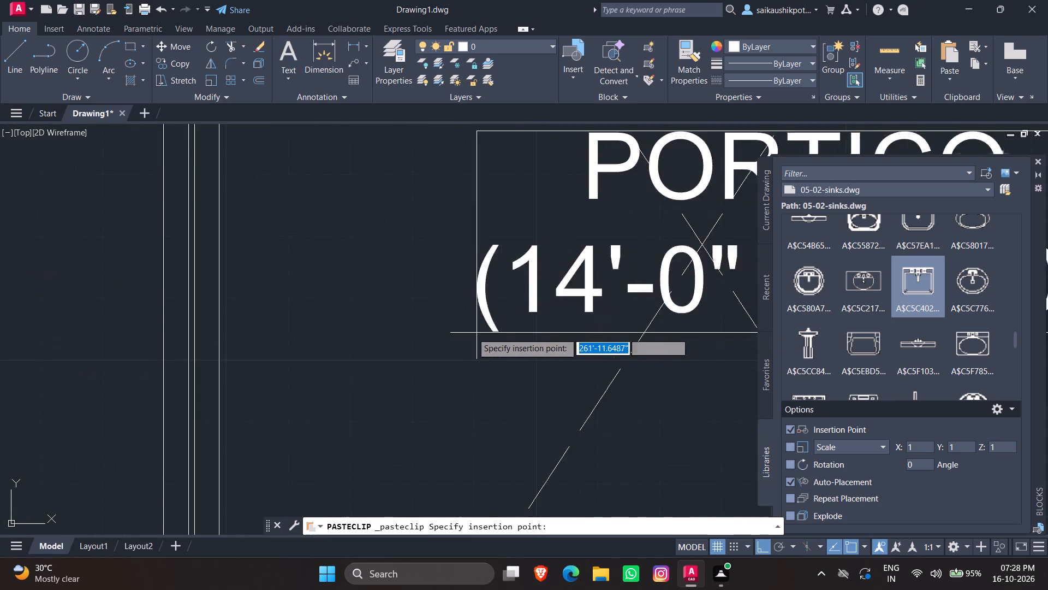
pyautogui.scroll(-3, 457, 334)
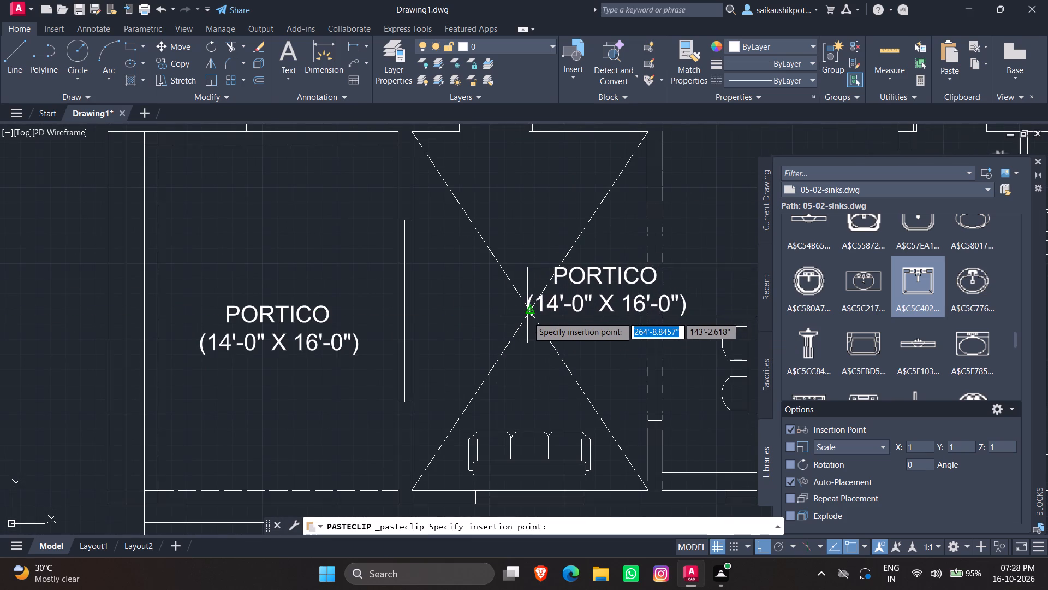
pyautogui.click(458, 334)
# Replace the copied label's text with double-height on the first line and LIVING ROOM on the second.
pyautogui.tripleClick(491, 299)
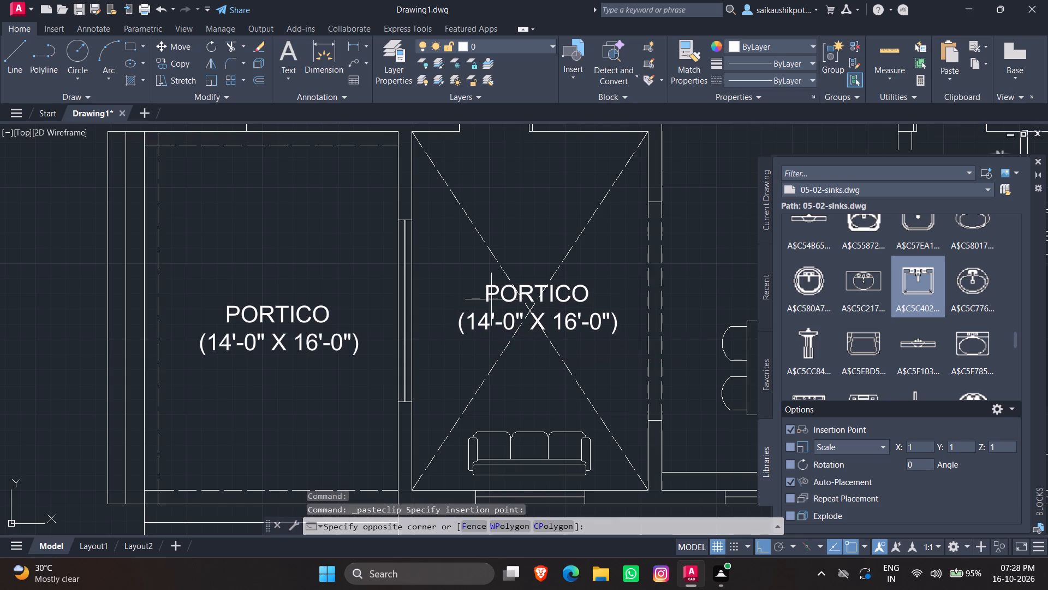
pyautogui.doubleClick(487, 297)
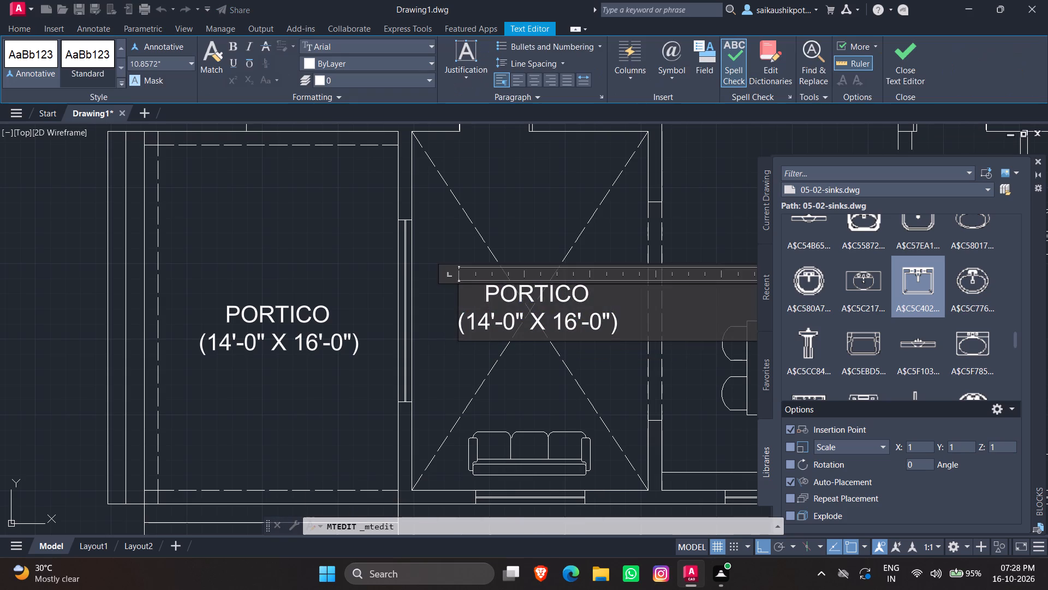
pyautogui.hotkey('ctrl', 'a')
pyautogui.press('BackSpace')
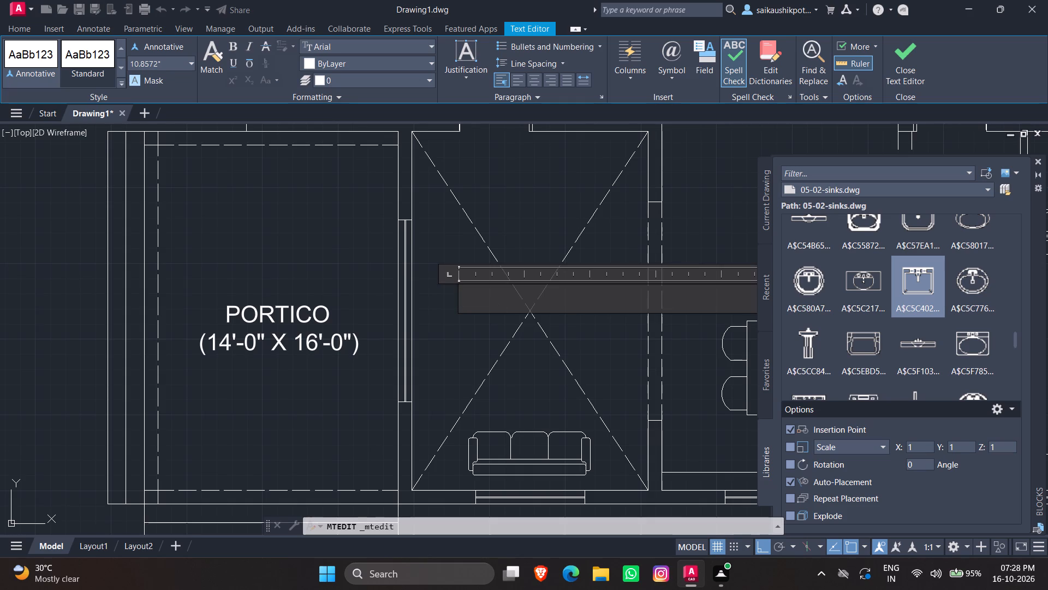
pyautogui.write('double')
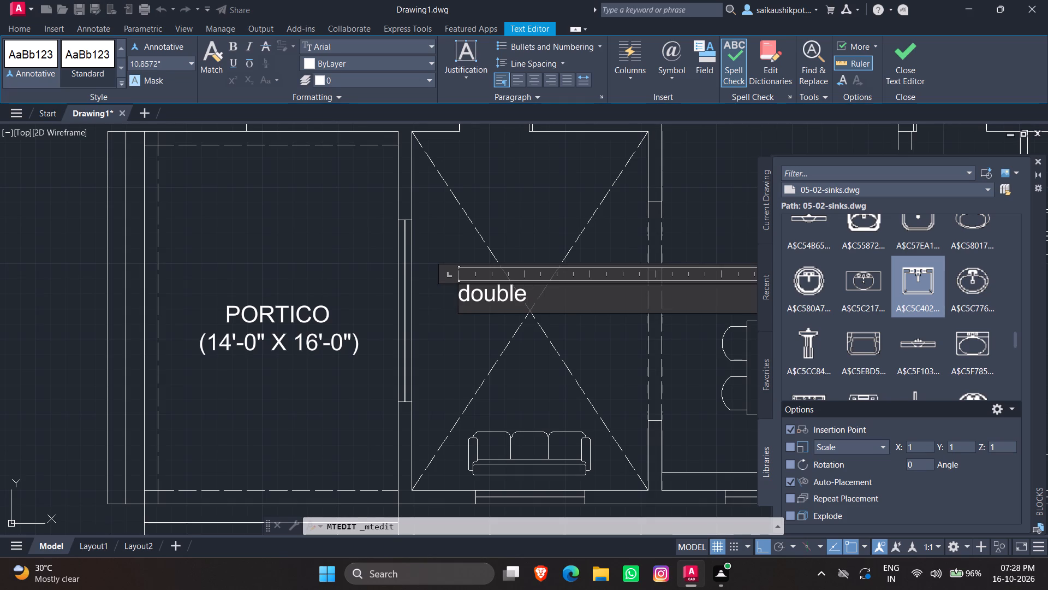
pyautogui.write('-height')
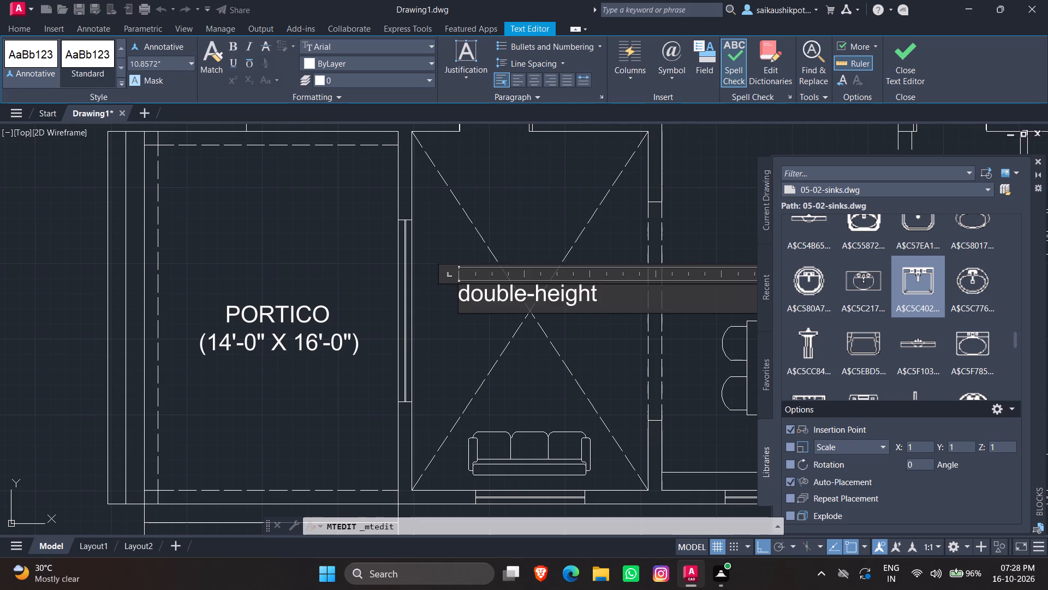
pyautogui.press('Return')
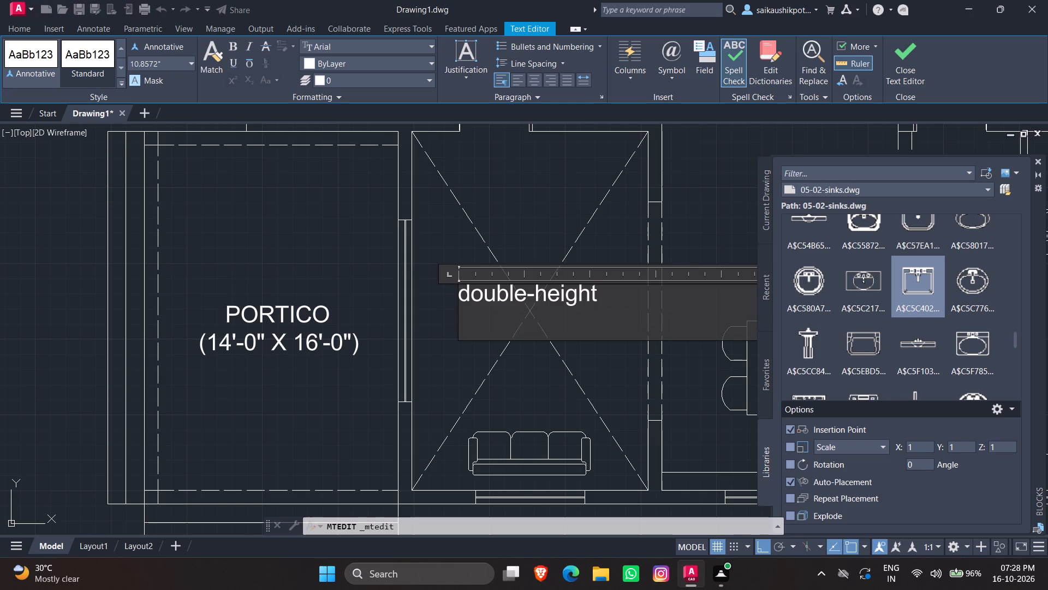
pyautogui.write('LIVING')
pyautogui.press('space')
pyautogui.write('ROOM')
pyautogui.press('space')
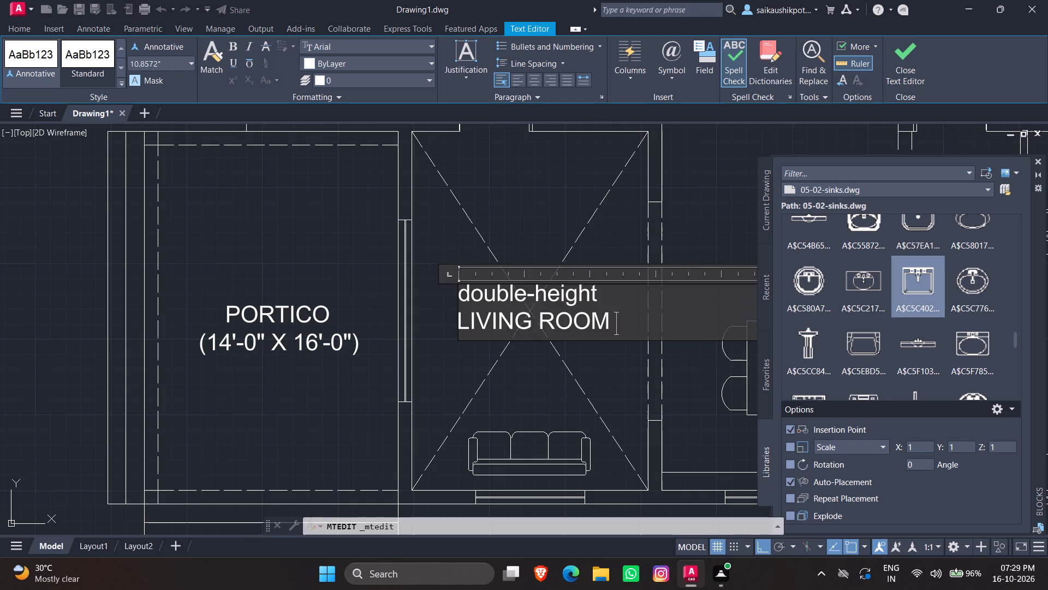
# Add (15'-0" X 18'-0") as the third line of the living room label and finish the text.
pyautogui.press('Return')
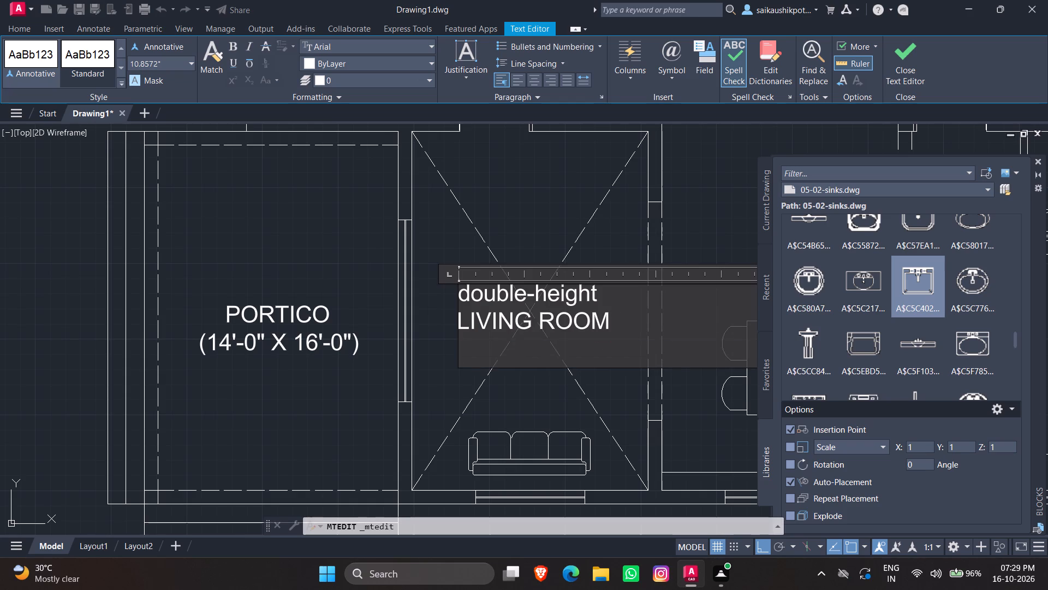
pyautogui.write('(15\'-0"')
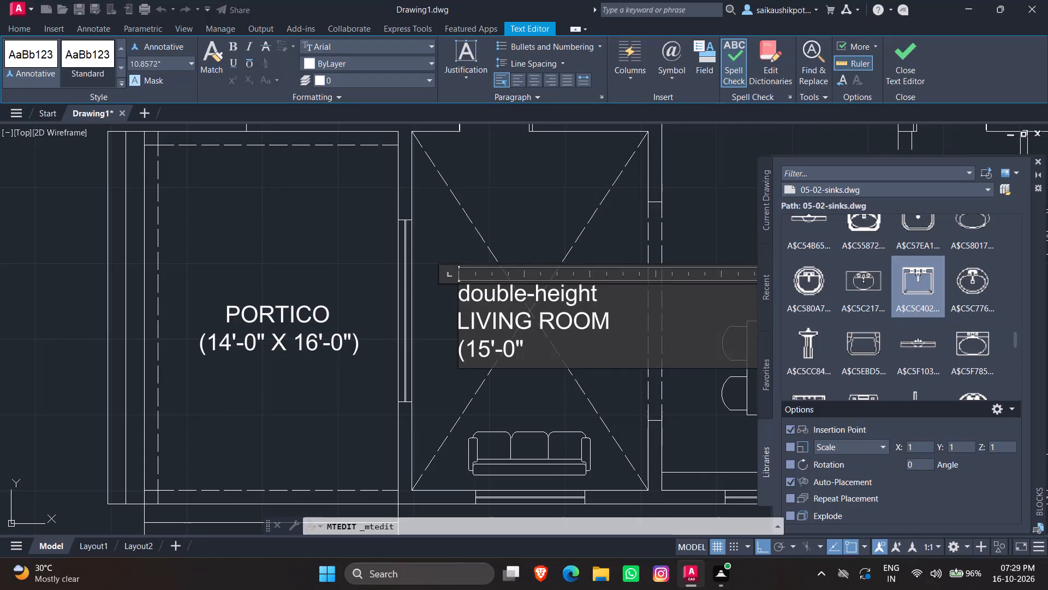
pyautogui.press('space')
pyautogui.write('X 18\'-0"')
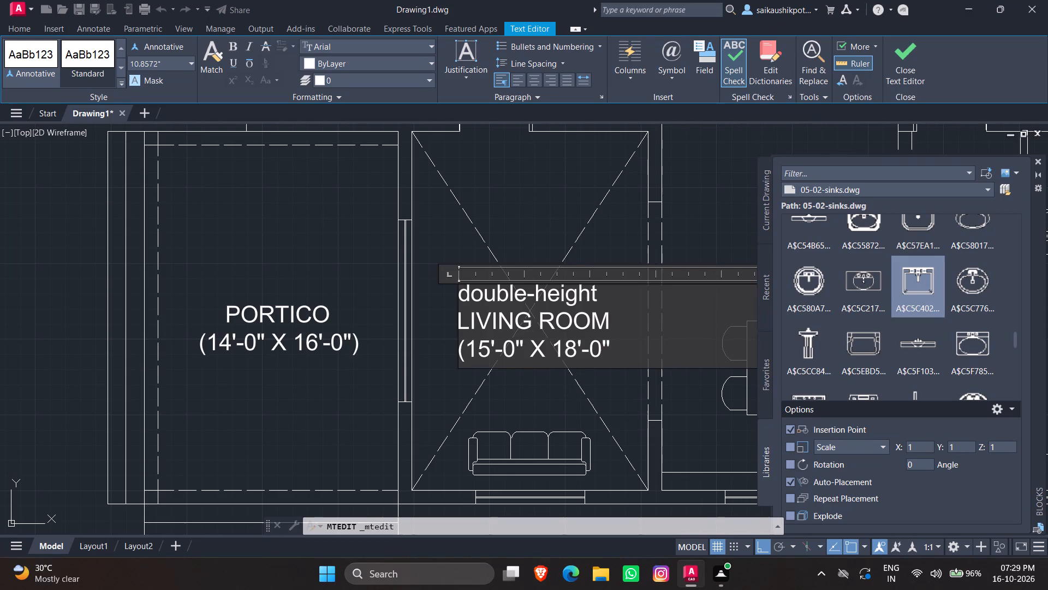
pyautogui.hotkey('shift', ')')
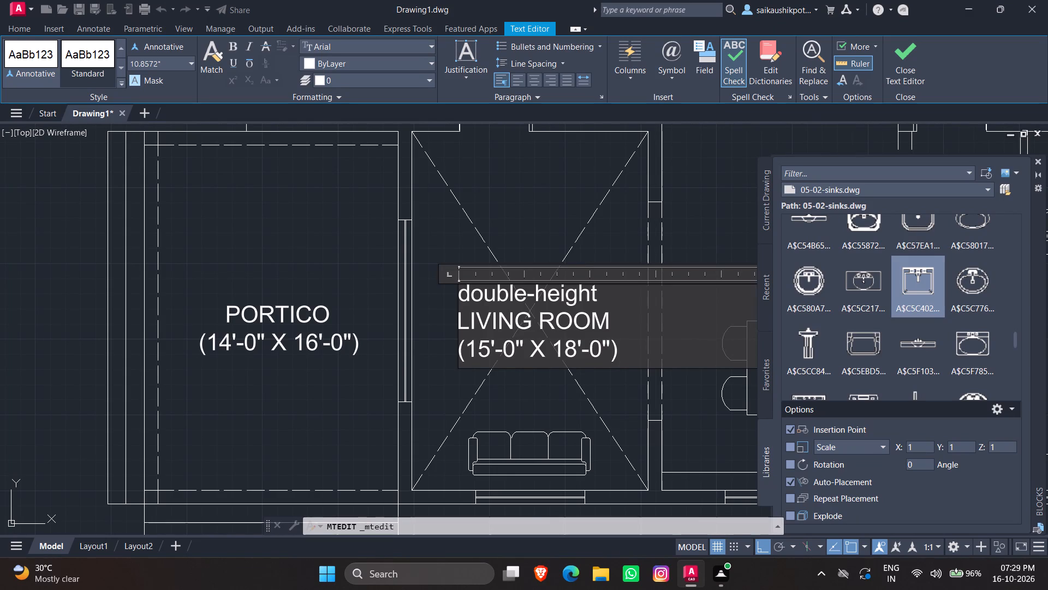
pyautogui.press('Escape')
pyautogui.press('Return')
# Scale the living room label down slightly from a base point near its upper-left corner.
pyautogui.click(474, 286)
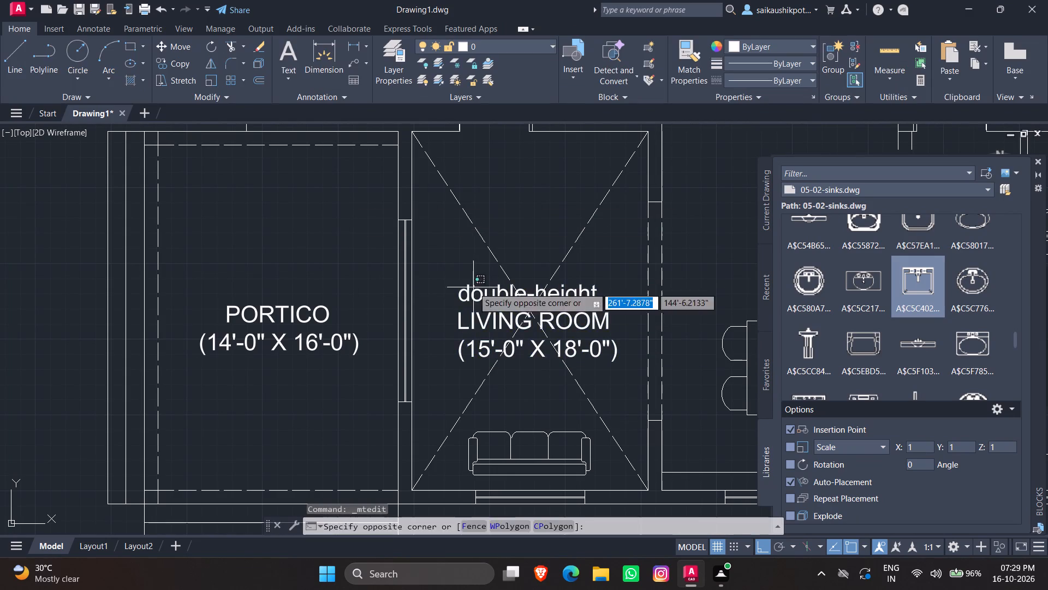
pyautogui.click(471, 308)
pyautogui.write('SC')
pyautogui.press('Return')
pyautogui.scroll(2, 466, 296)
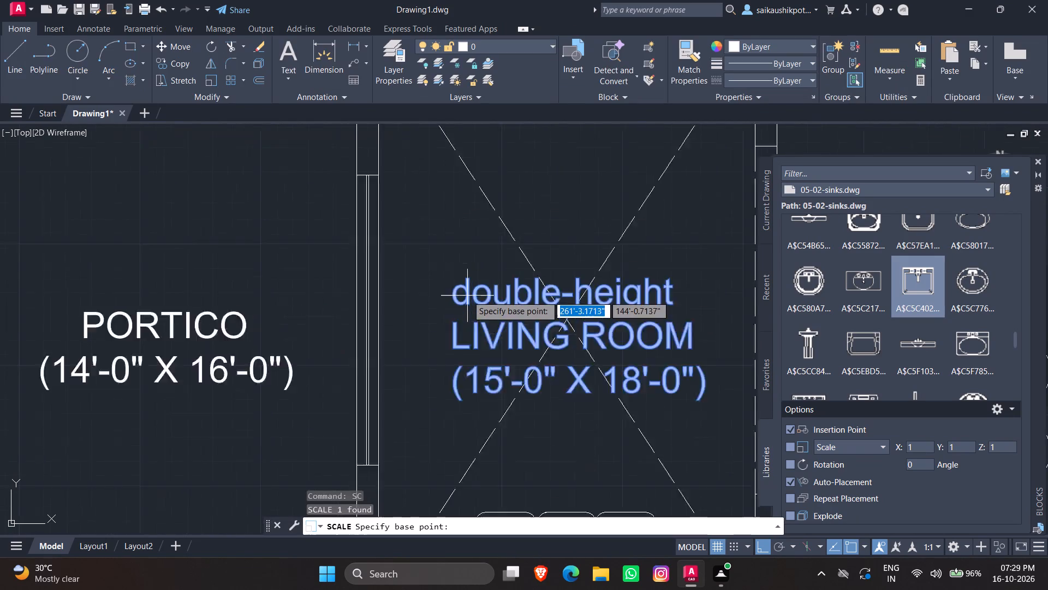
pyautogui.click(467, 272)
pyautogui.scroll(-3, 466, 285)
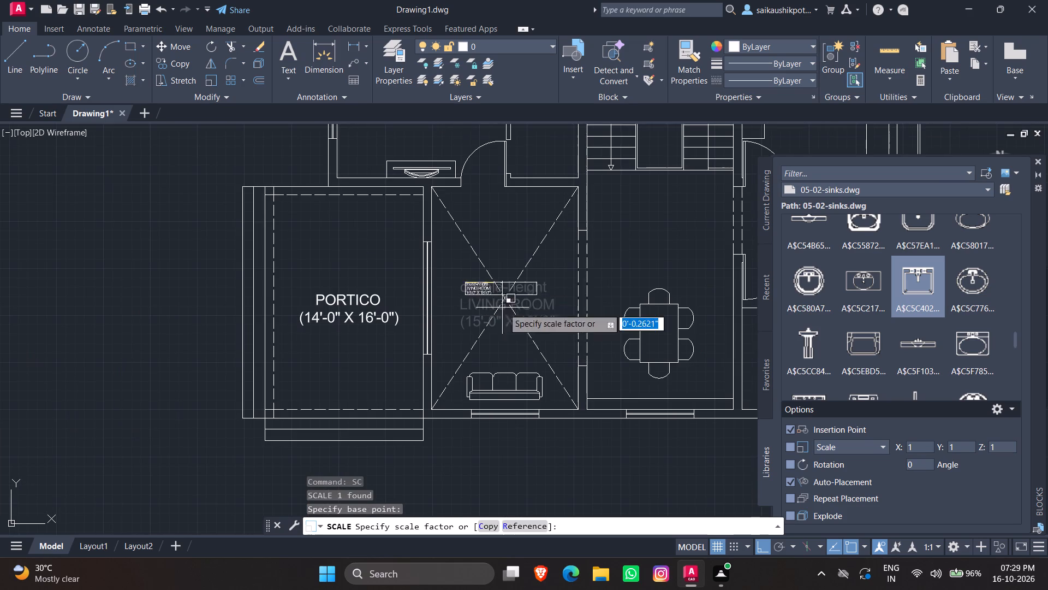
pyautogui.scroll(1, 536, 367)
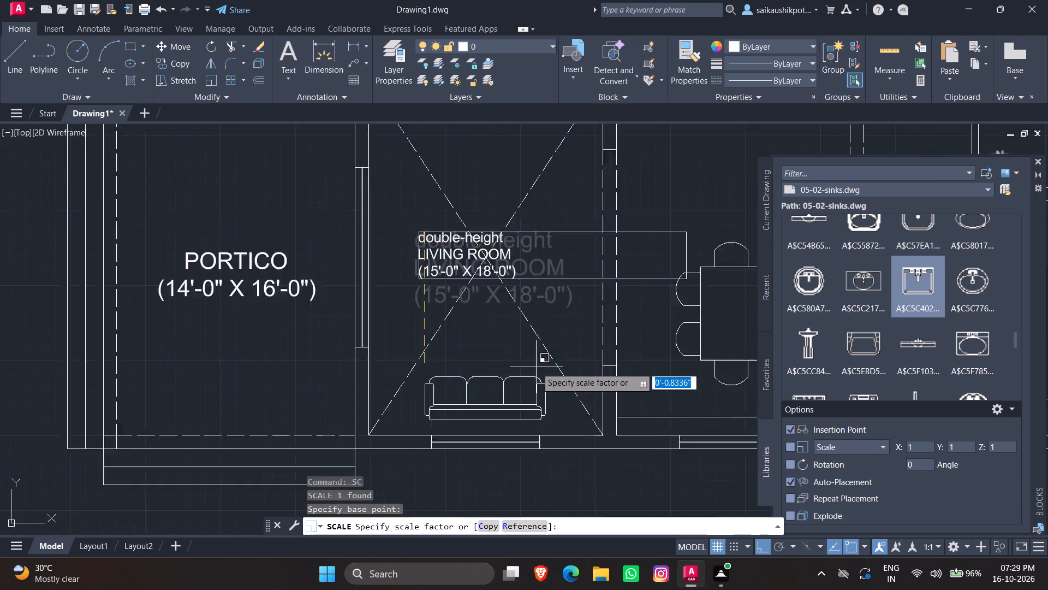
pyautogui.scroll(1, 536, 367)
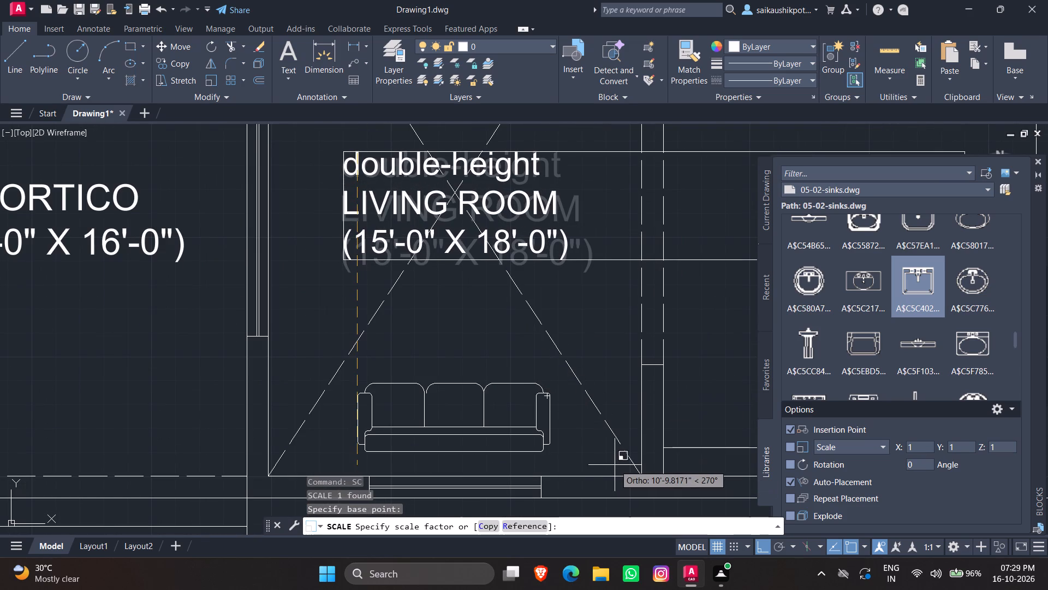
pyautogui.click(599, 441)
# Shift the living room label slightly by its insertion grip to centre it in the room, and clear the selection.
pyautogui.scroll(-2, 571, 317)
pyautogui.scroll(3, 561, 290)
pyautogui.moveTo(571, 260); pyautogui.dragTo(562, 272)
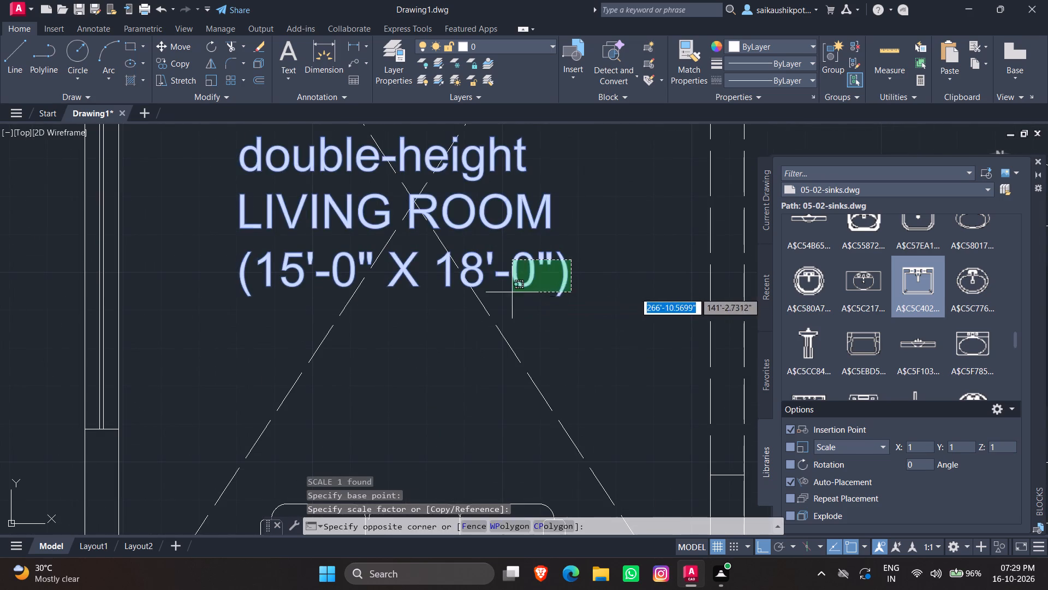
pyautogui.click(512, 292)
pyautogui.scroll(-3, 331, 283)
pyautogui.scroll(2, 307, 264)
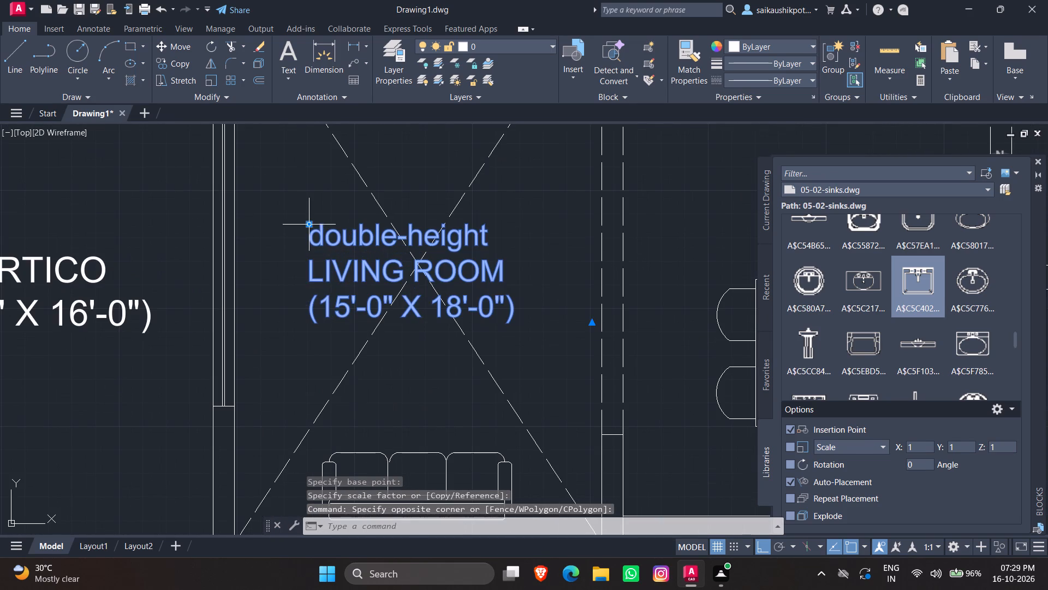
pyautogui.click(307, 226)
pyautogui.click(331, 230)
pyautogui.press('Escape')
# Copy the portico label and place the copy in the dining area just above the dining table.
pyautogui.scroll(-1, 336, 234)
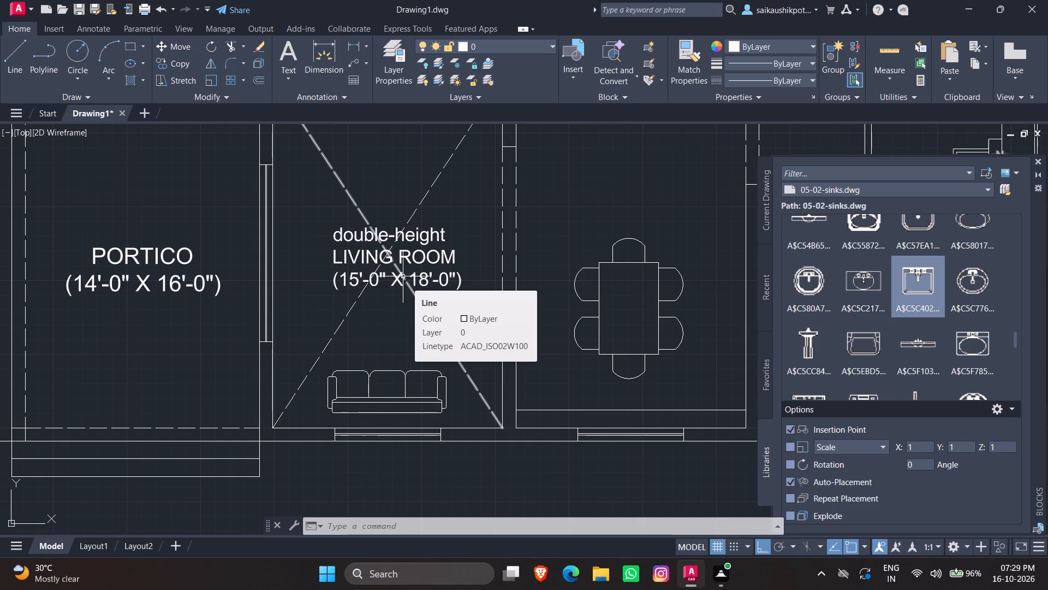
pyautogui.scroll(-1, 346, 294)
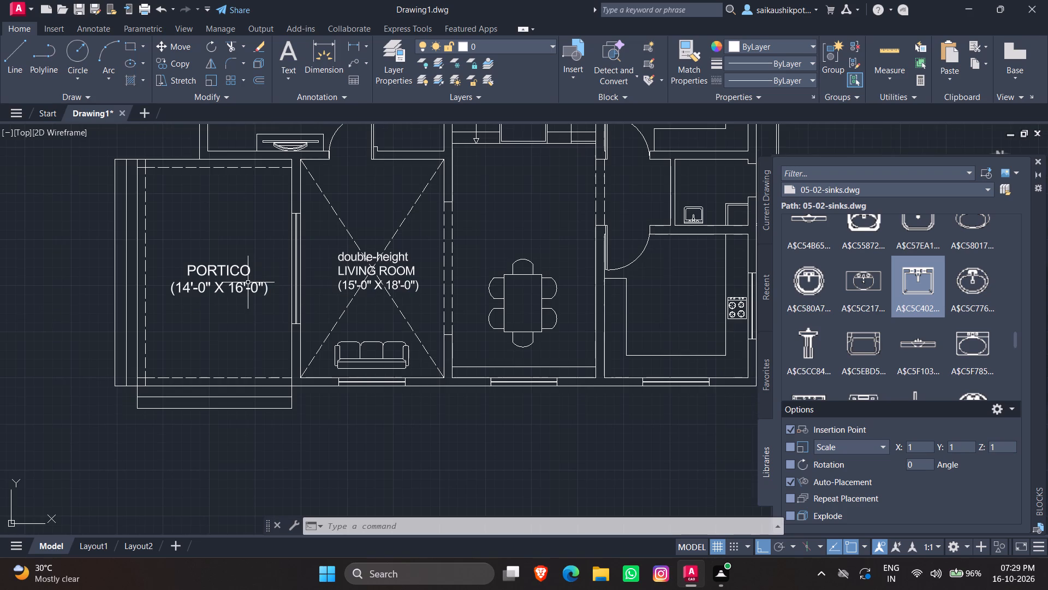
pyautogui.click(238, 274)
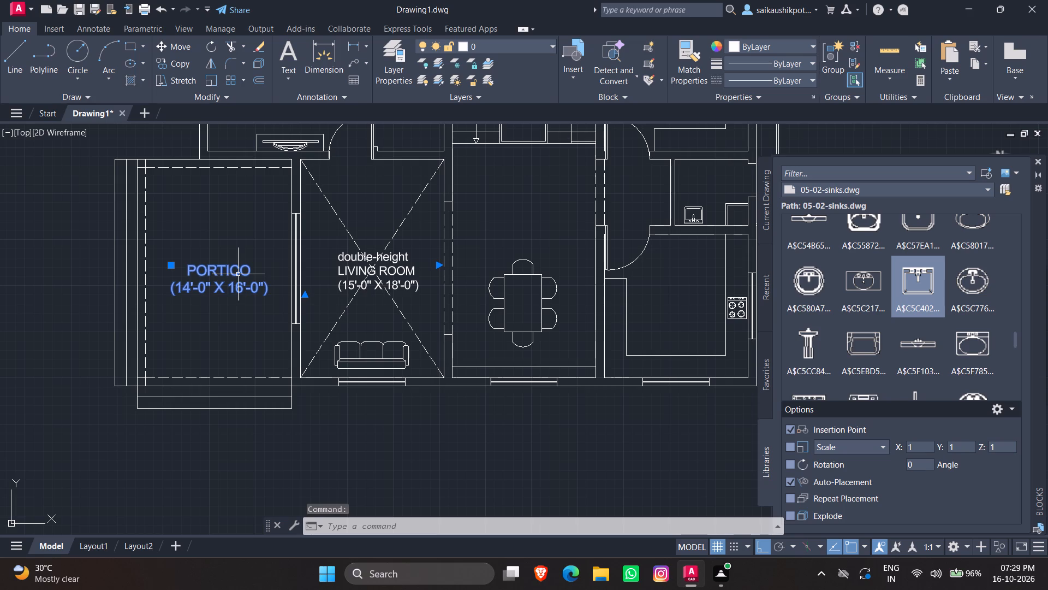
pyautogui.hotkey('ctrl', 'c')
pyautogui.hotkey('ctrl', 'v')
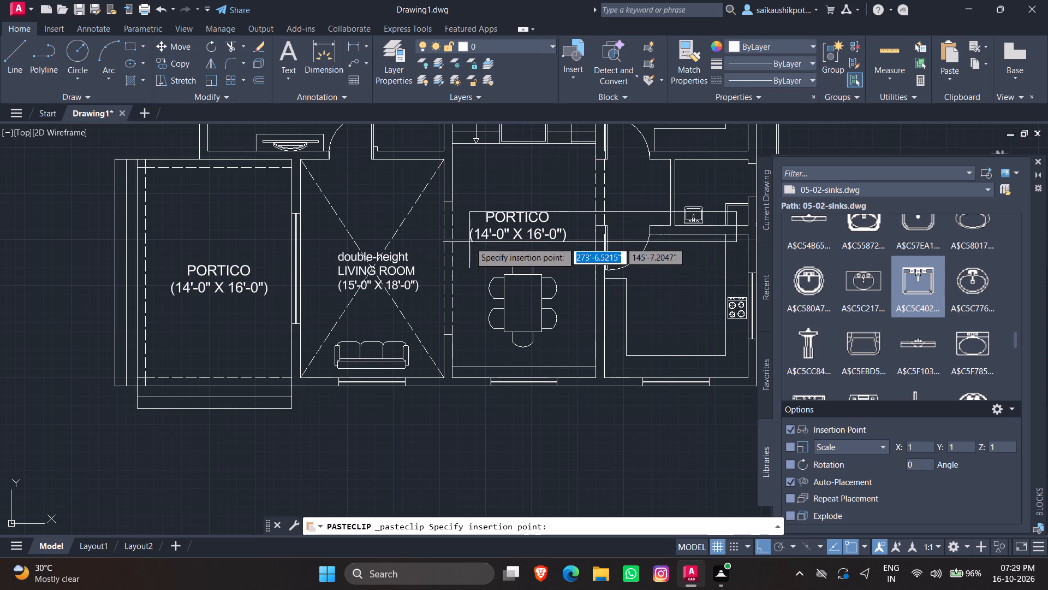
pyautogui.scroll(2, 469, 242)
pyautogui.scroll(-3, 394, 260)
pyautogui.scroll(3, 442, 255)
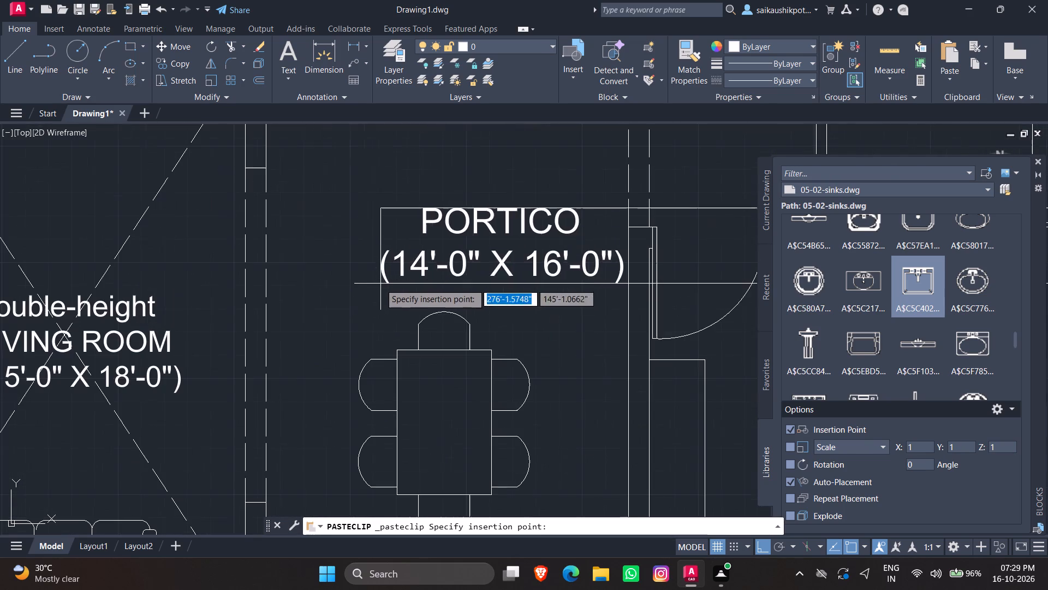
pyautogui.click(335, 293)
# Replace the name on the copied label above the dining table with DINING.
pyautogui.doubleClick(379, 237)
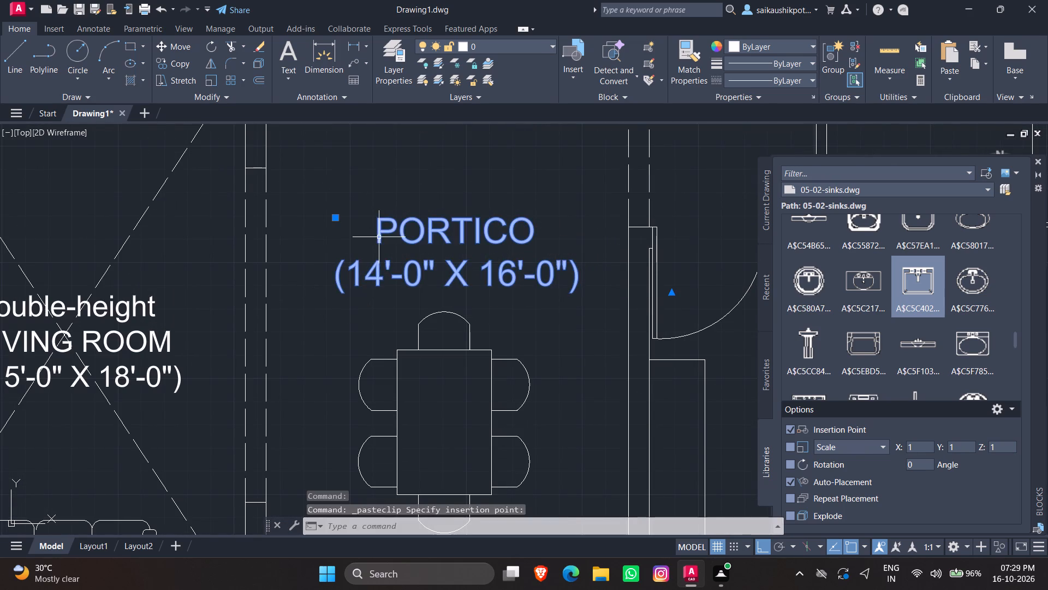
pyautogui.moveTo(535, 240); pyautogui.dragTo(378, 246)
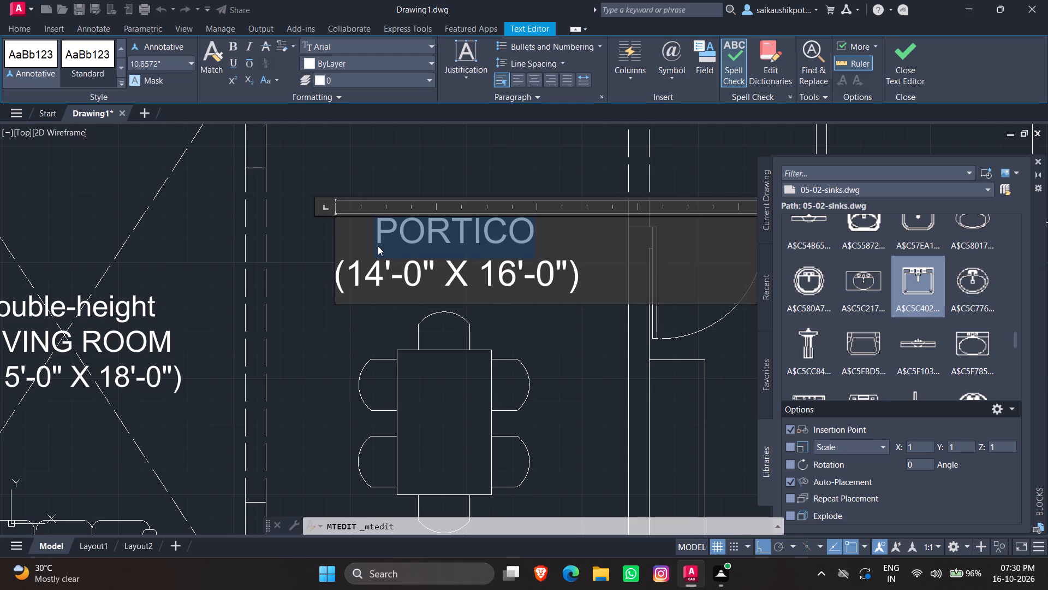
pyautogui.press('BackSpace')
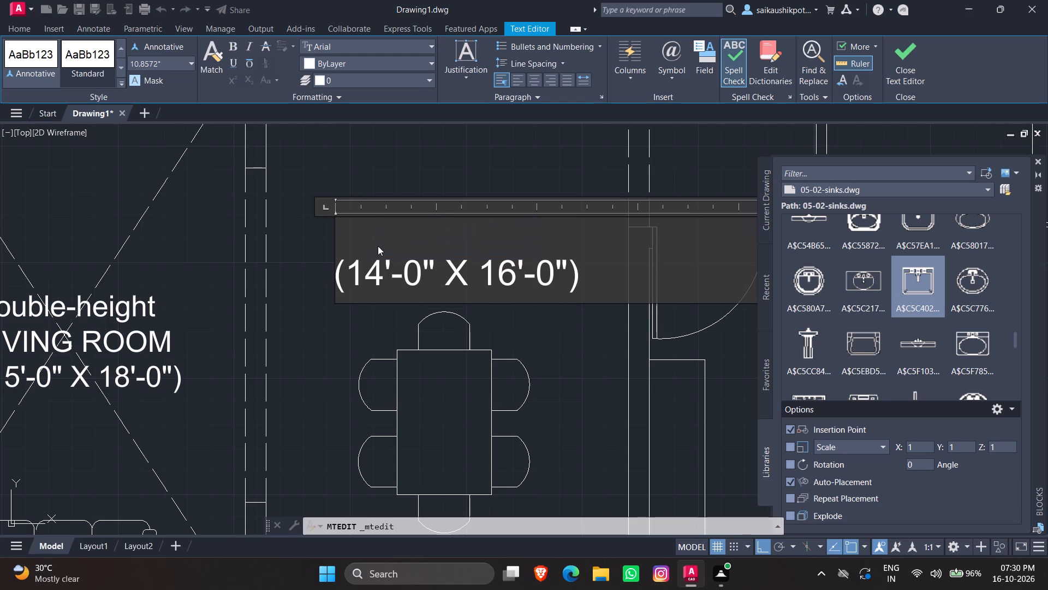
pyautogui.write('DINING')
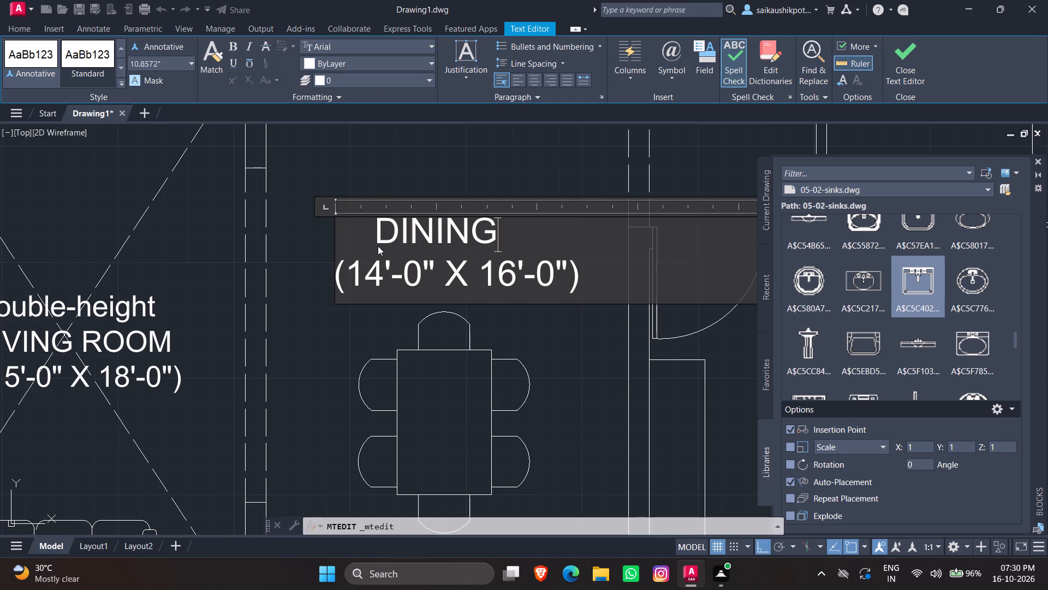
# Set the dining label's dimensions line to (12'-0" X 14'-0") and finish the text edit.
pyautogui.press('Down')
pyautogui.press('Left')
pyautogui.press('Right')
pyautogui.press('Right')
pyautogui.press('BackSpace')
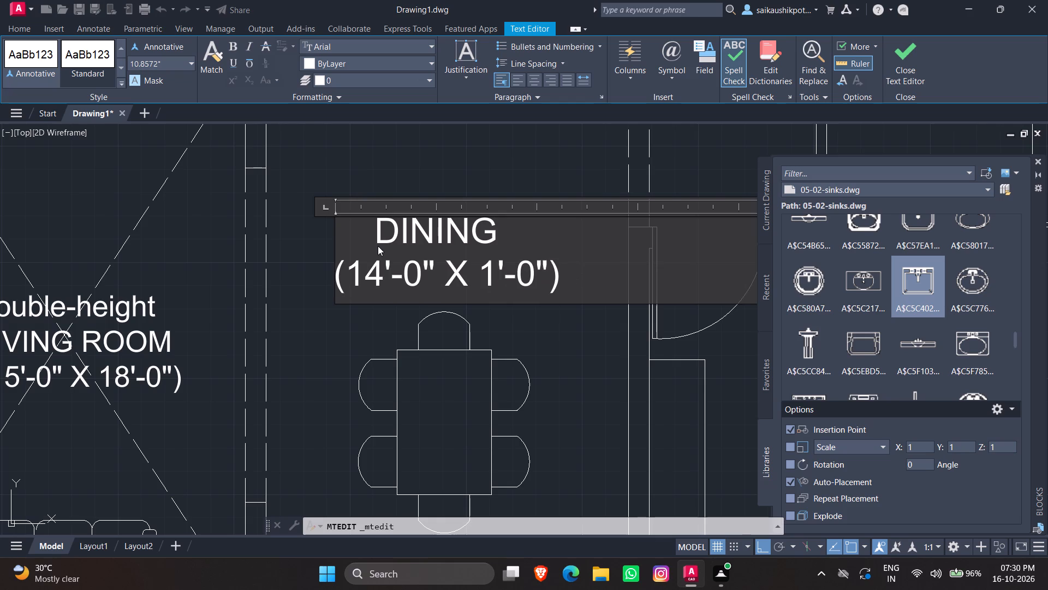
pyautogui.press('4')
pyautogui.press('Left')
pyautogui.press('Left')
pyautogui.press('Left')
pyautogui.press('Left')
pyautogui.press('Left')
pyautogui.press('Left')
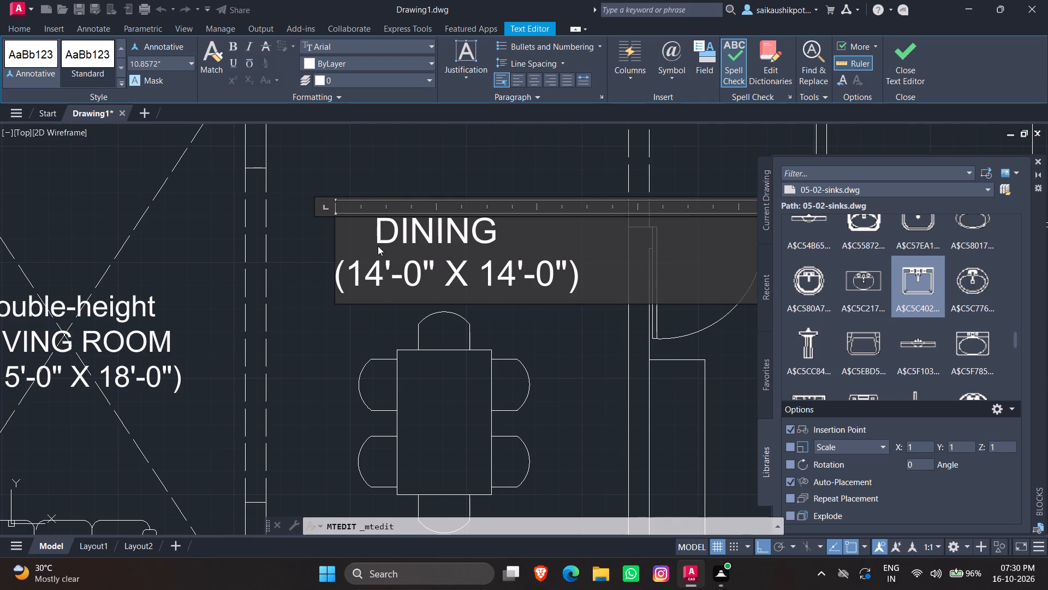
pyautogui.press('Left')
pyautogui.press('Left')
pyautogui.press('Left')
pyautogui.press('BackSpace')
pyautogui.press('2')
pyautogui.press('Escape')
pyautogui.press('Return')
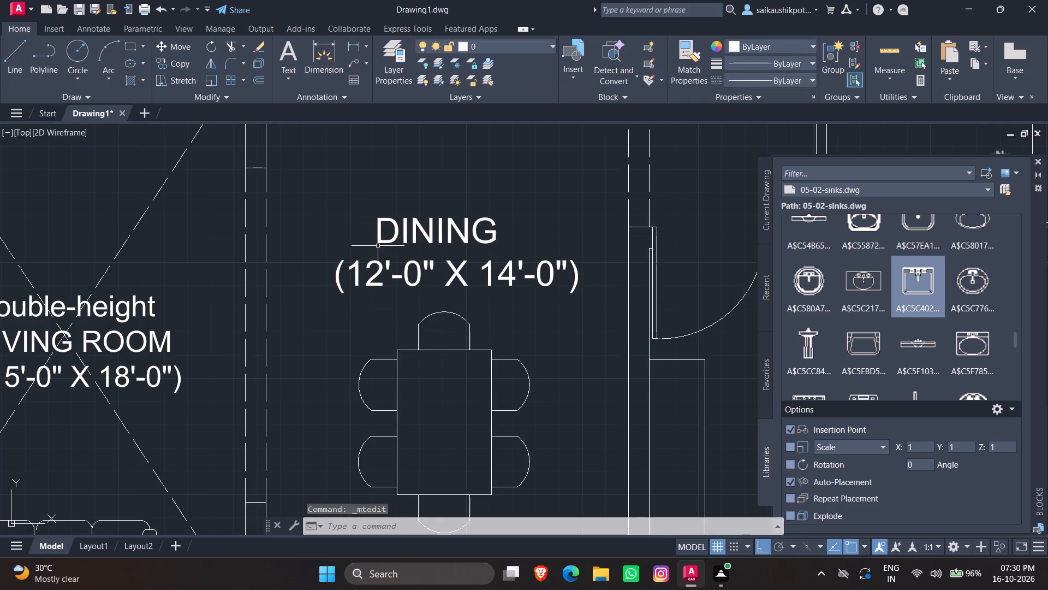
pyautogui.scroll(-3, 289, 282)
pyautogui.press('Escape')
pyautogui.press('Escape')
pyautogui.press('Escape')
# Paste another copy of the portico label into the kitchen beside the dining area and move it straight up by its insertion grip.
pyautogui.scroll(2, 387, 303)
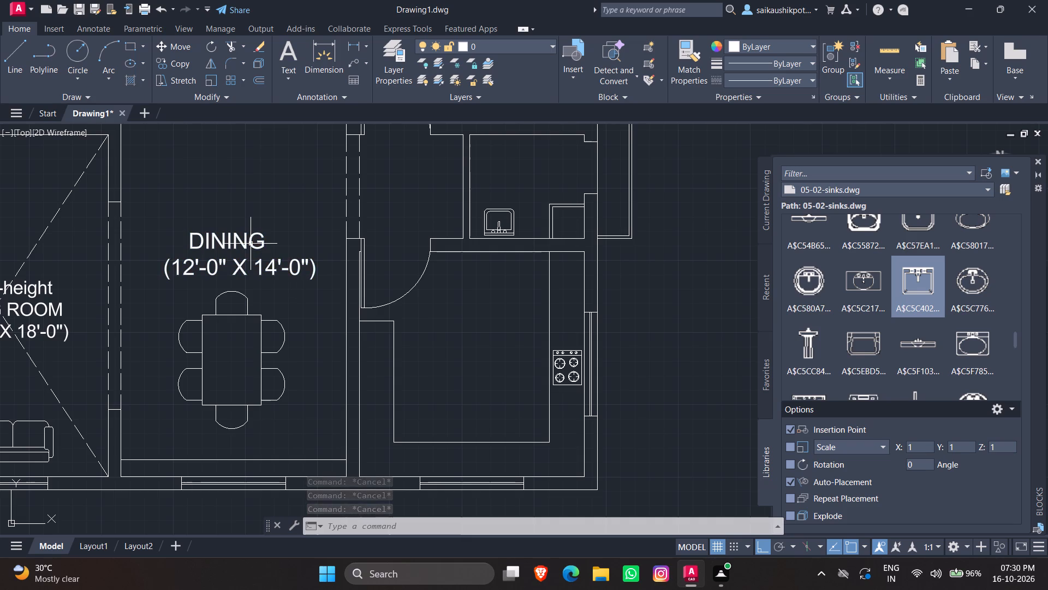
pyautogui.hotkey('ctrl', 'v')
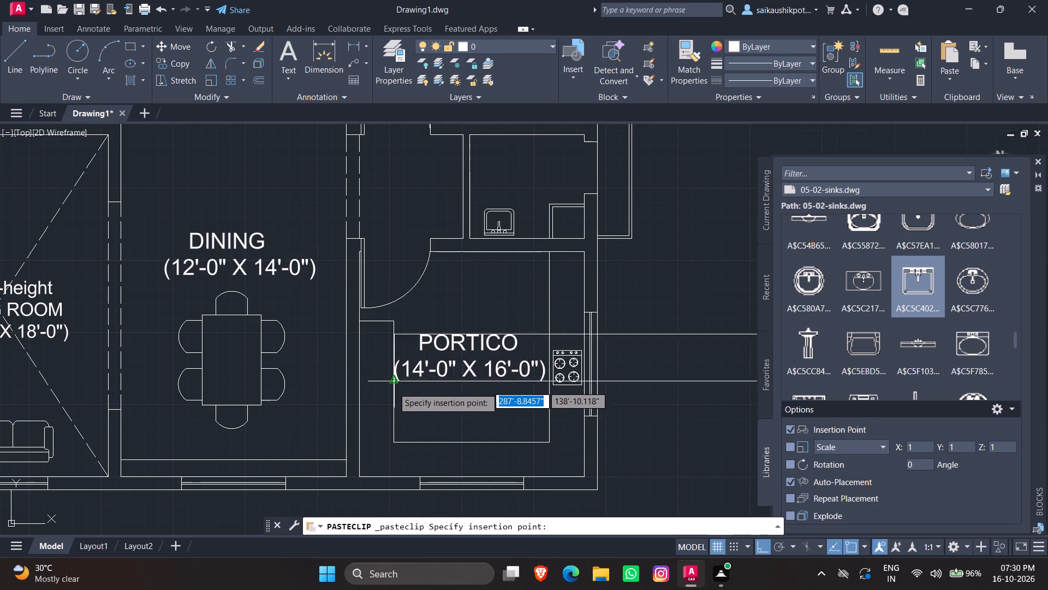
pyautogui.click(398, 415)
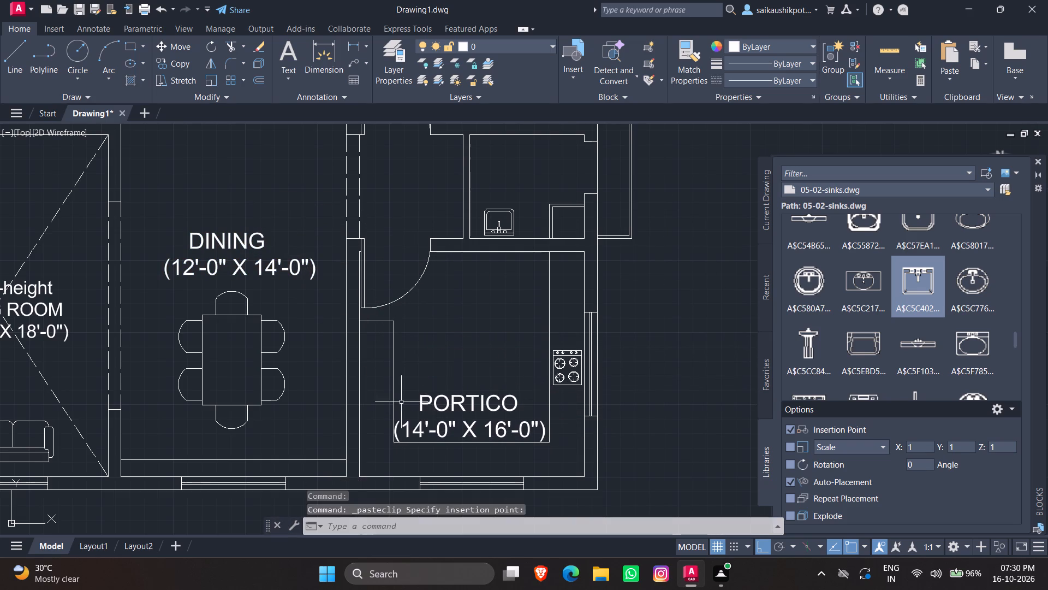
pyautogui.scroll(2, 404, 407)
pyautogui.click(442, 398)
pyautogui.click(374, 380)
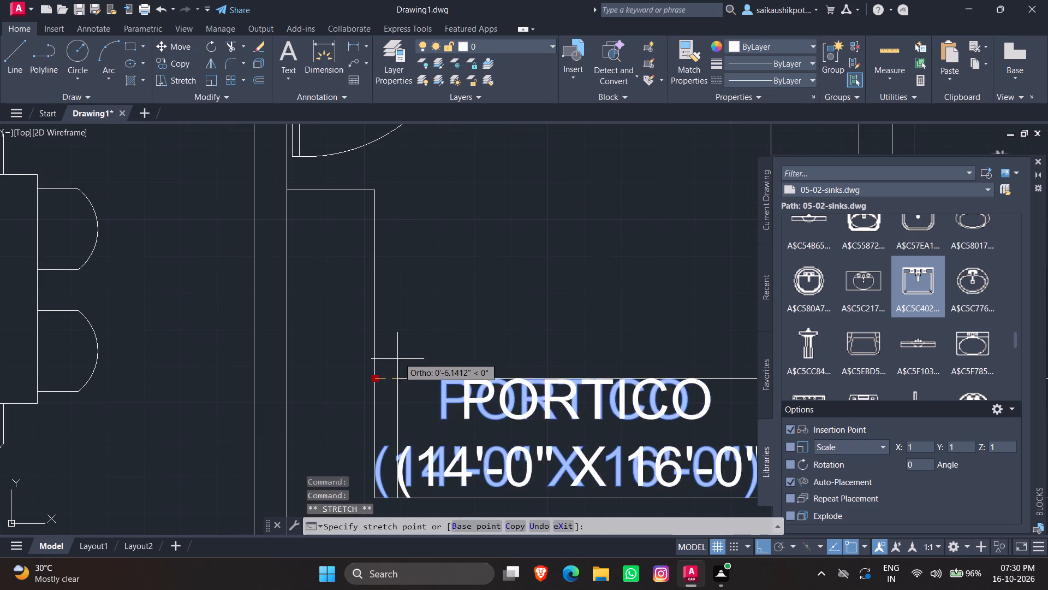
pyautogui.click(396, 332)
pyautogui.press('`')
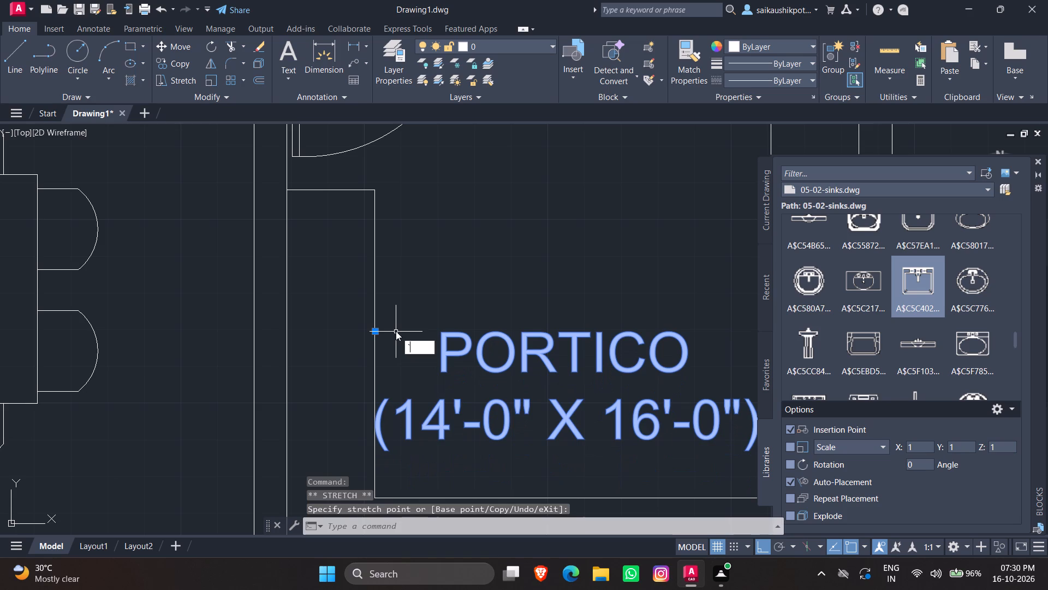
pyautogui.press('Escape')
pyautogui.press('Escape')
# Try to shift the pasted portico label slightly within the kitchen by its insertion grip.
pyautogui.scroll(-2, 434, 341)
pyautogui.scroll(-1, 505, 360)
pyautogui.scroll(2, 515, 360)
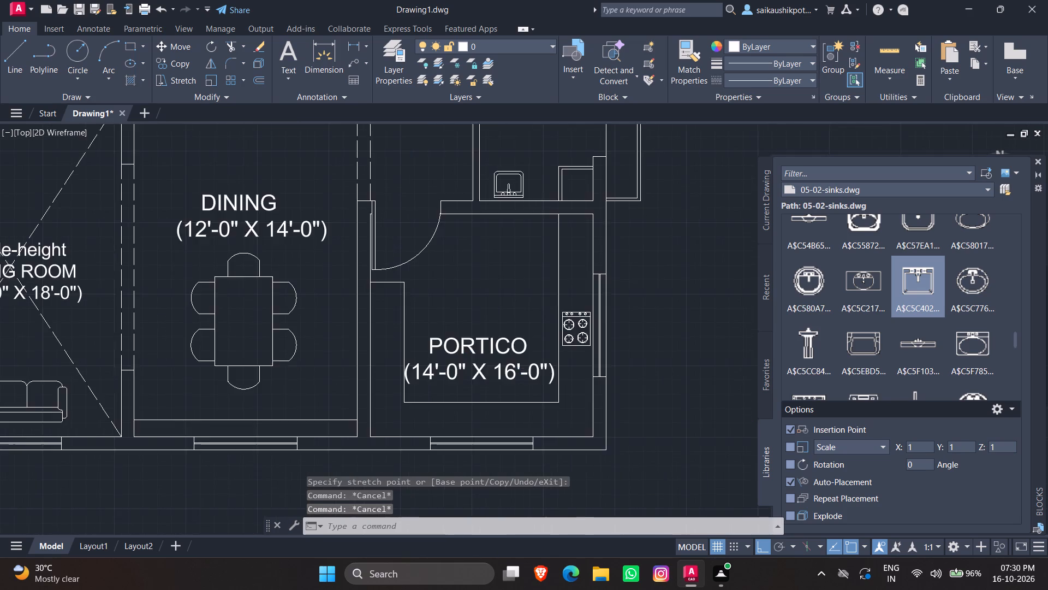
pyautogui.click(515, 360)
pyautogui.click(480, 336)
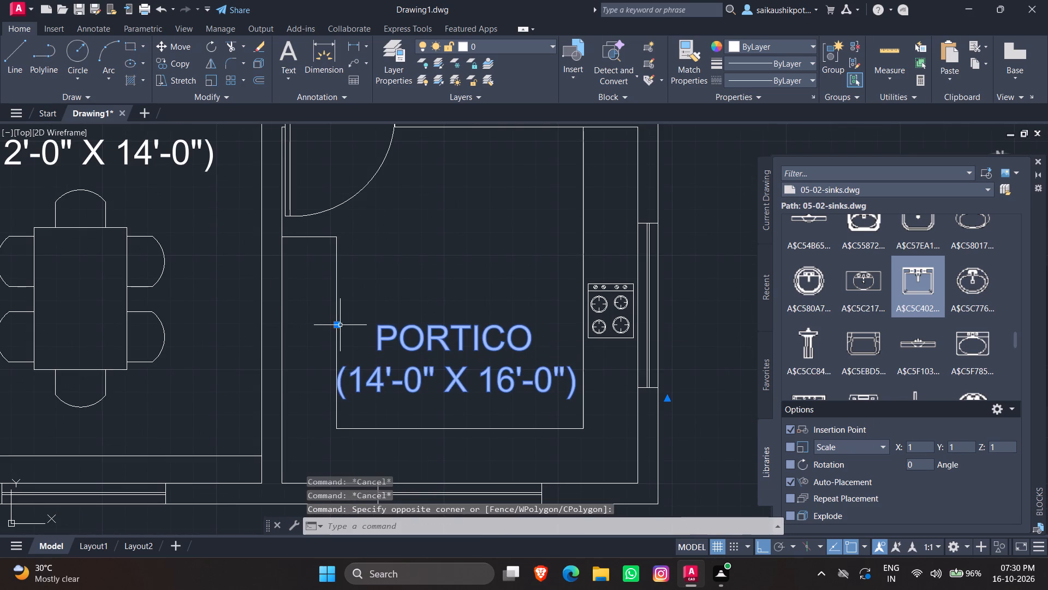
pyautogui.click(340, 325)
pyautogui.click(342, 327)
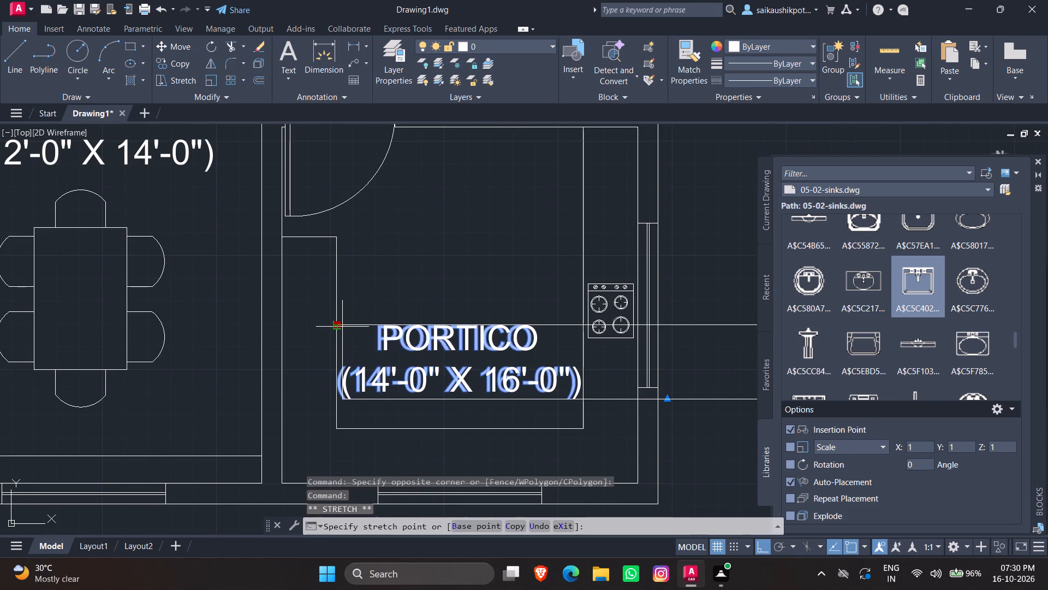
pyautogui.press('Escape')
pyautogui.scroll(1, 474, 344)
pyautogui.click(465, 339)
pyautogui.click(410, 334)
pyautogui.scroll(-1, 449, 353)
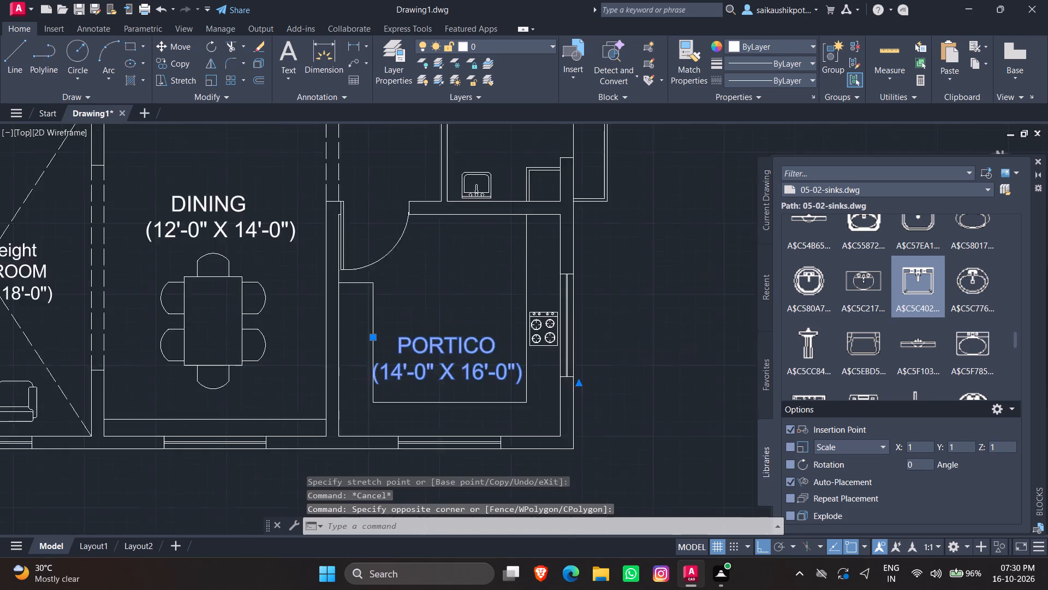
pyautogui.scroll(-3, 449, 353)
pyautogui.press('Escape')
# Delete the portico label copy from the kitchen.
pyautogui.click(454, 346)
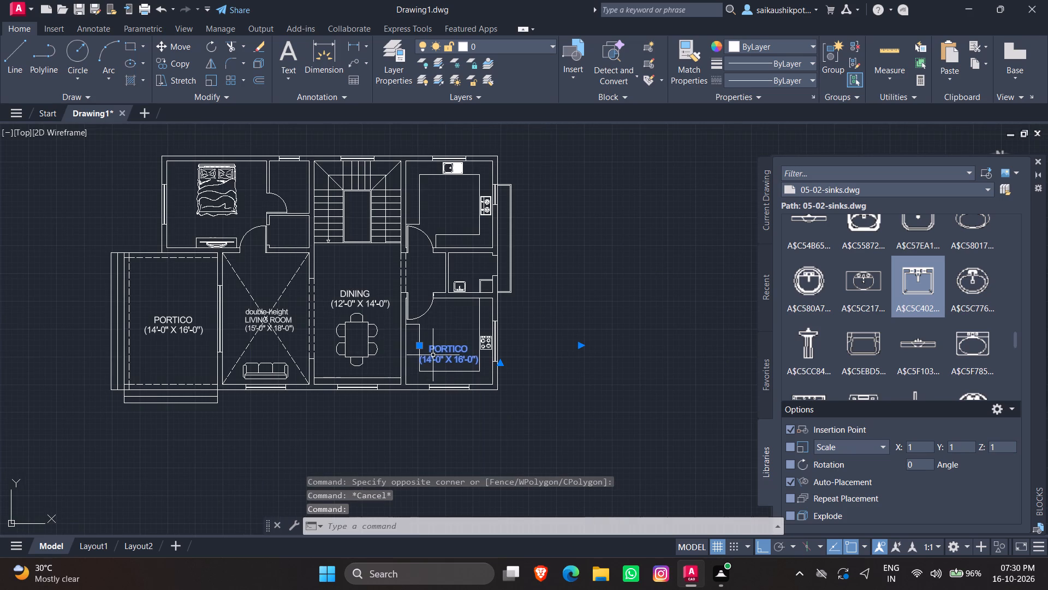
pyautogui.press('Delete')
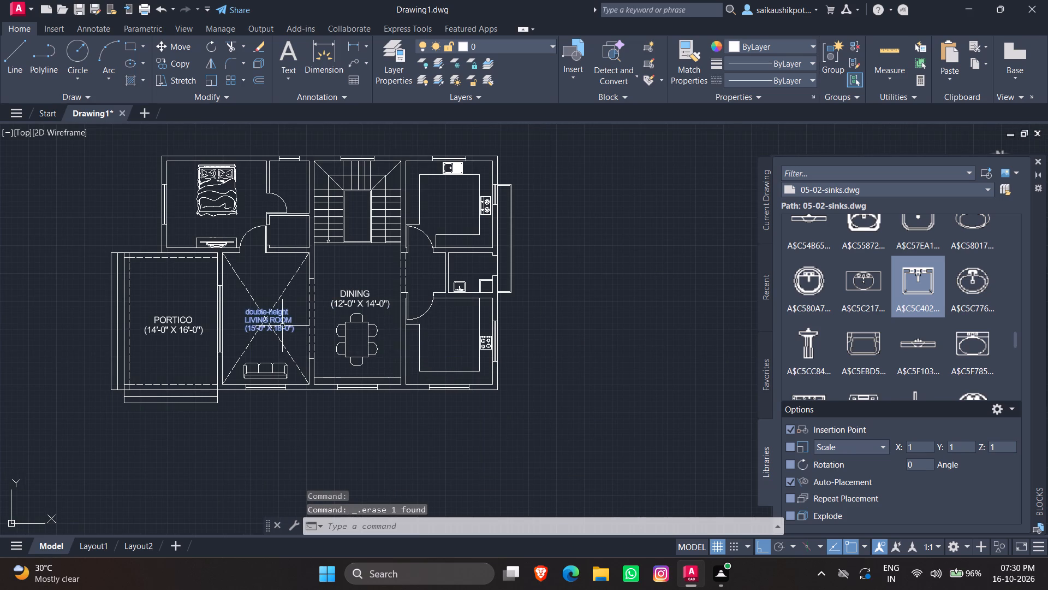
# Copy the living room label and place the copy inside the counter outline of the kitchen beside the dining area.
pyautogui.click(282, 325)
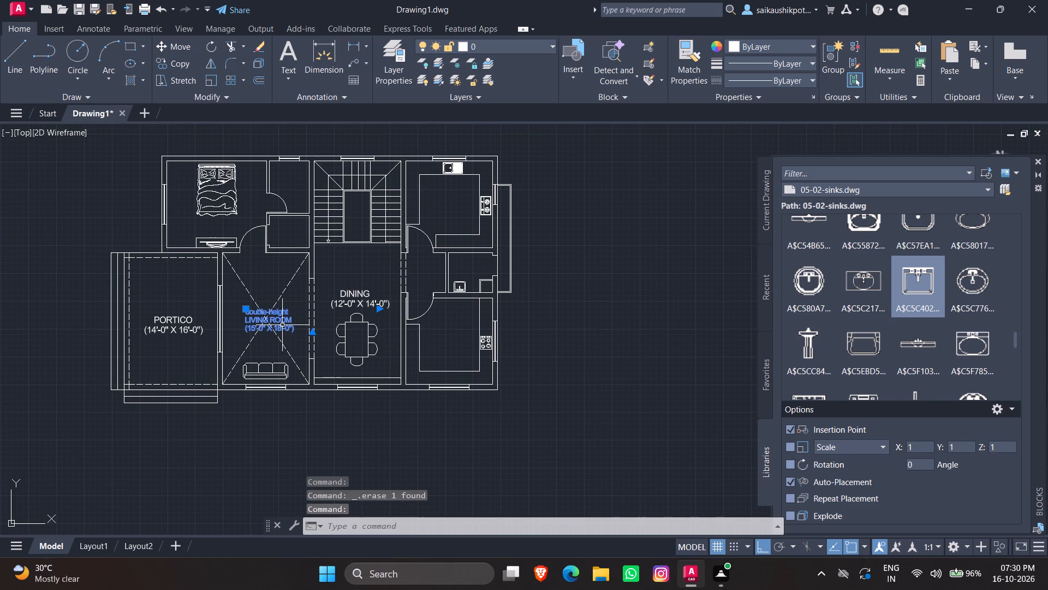
pyautogui.hotkey('ctrl', 'c')
pyautogui.hotkey('ctrl', 'v')
pyautogui.scroll(3, 443, 359)
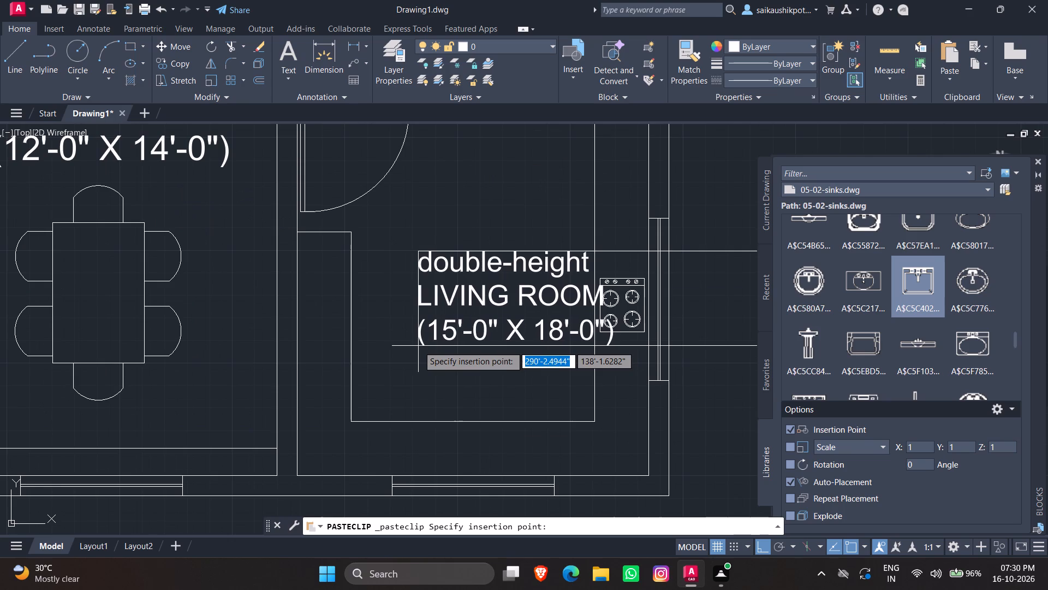
pyautogui.click(385, 342)
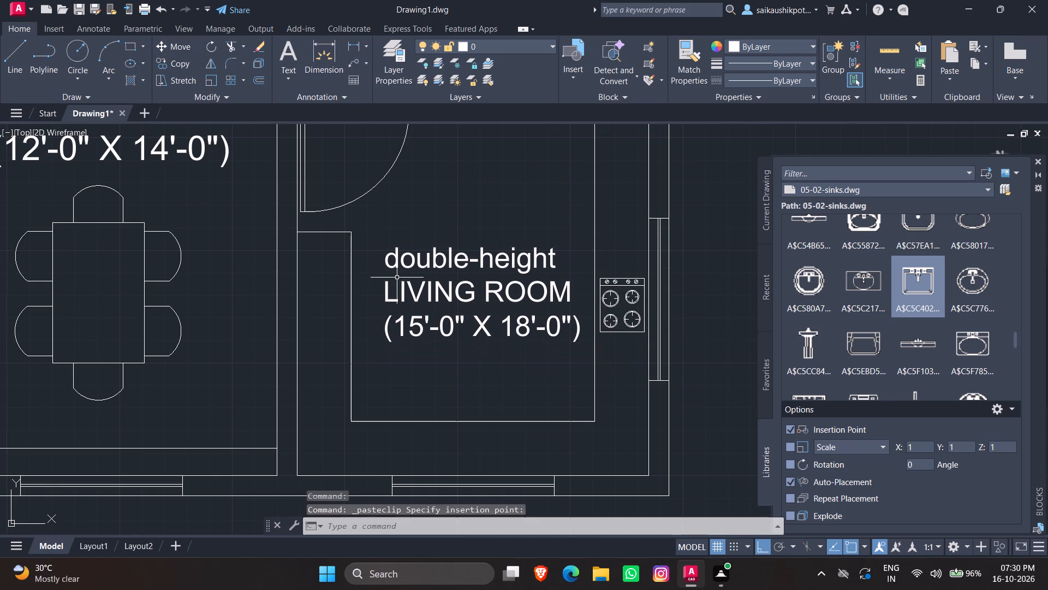
# Replace the text of the living room label copy in the kitchen with KITCHEN and 12'-0" X 12'-0" on two lines.
pyautogui.doubleClick(395, 268)
pyautogui.hotkey('ctrl', 'a')
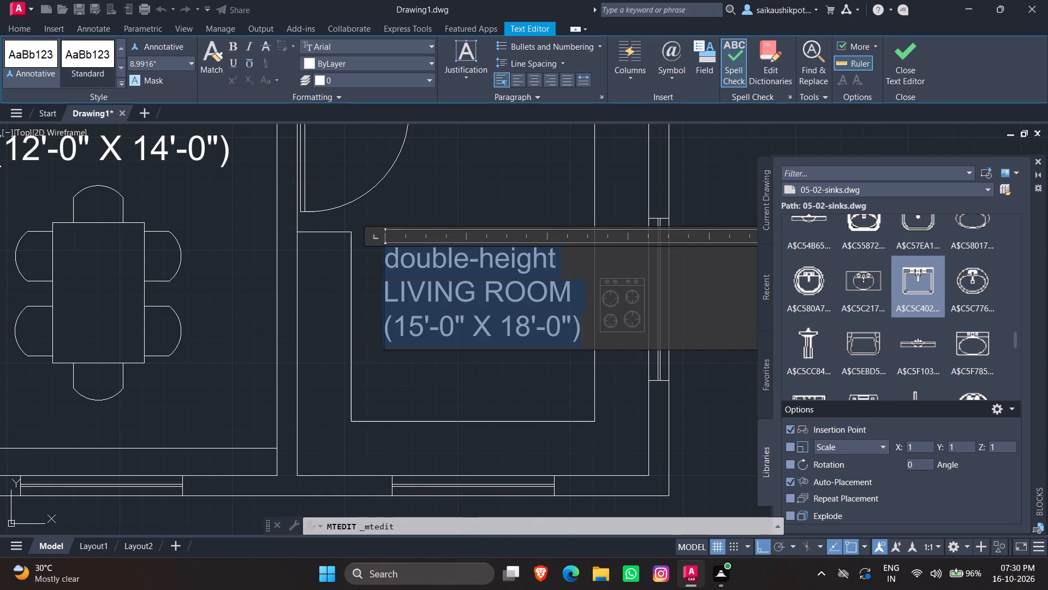
pyautogui.press('BackSpace')
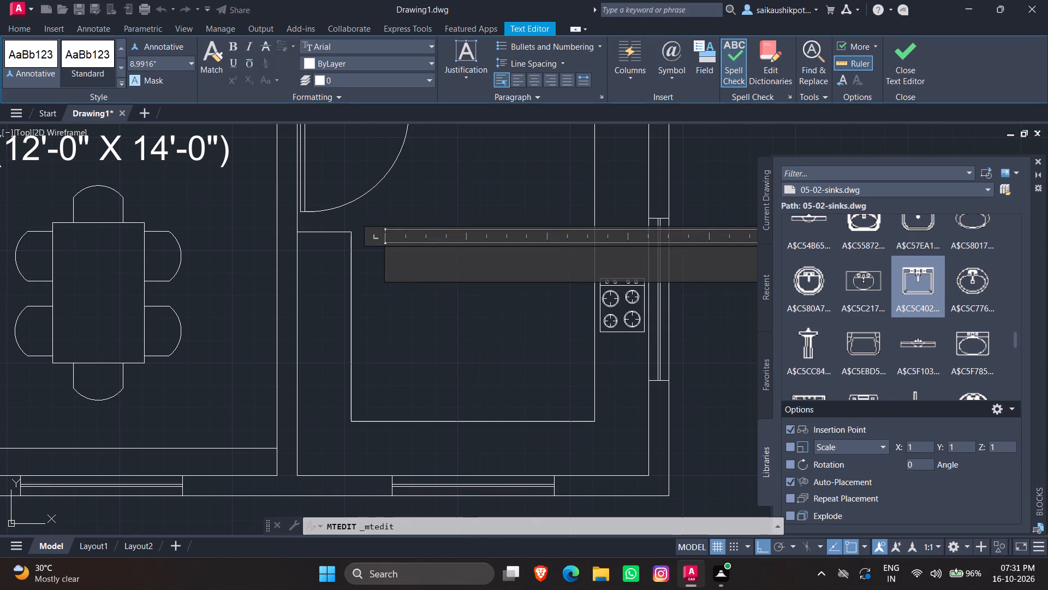
pyautogui.write('KITCHEN')
pyautogui.press('Return')
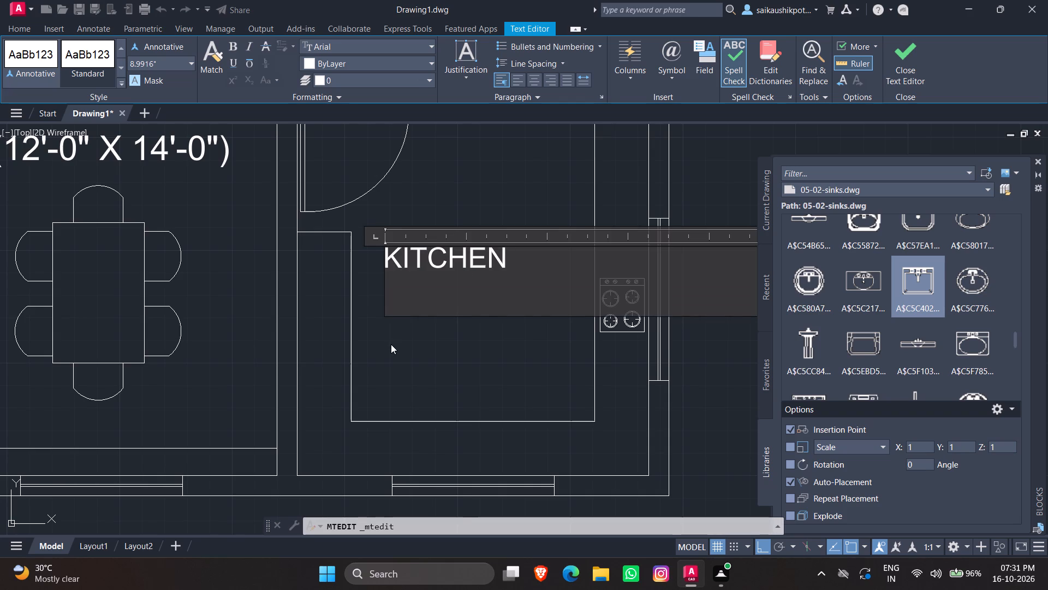
pyautogui.write("12'-0")
pyautogui.hotkey('shift', '"')
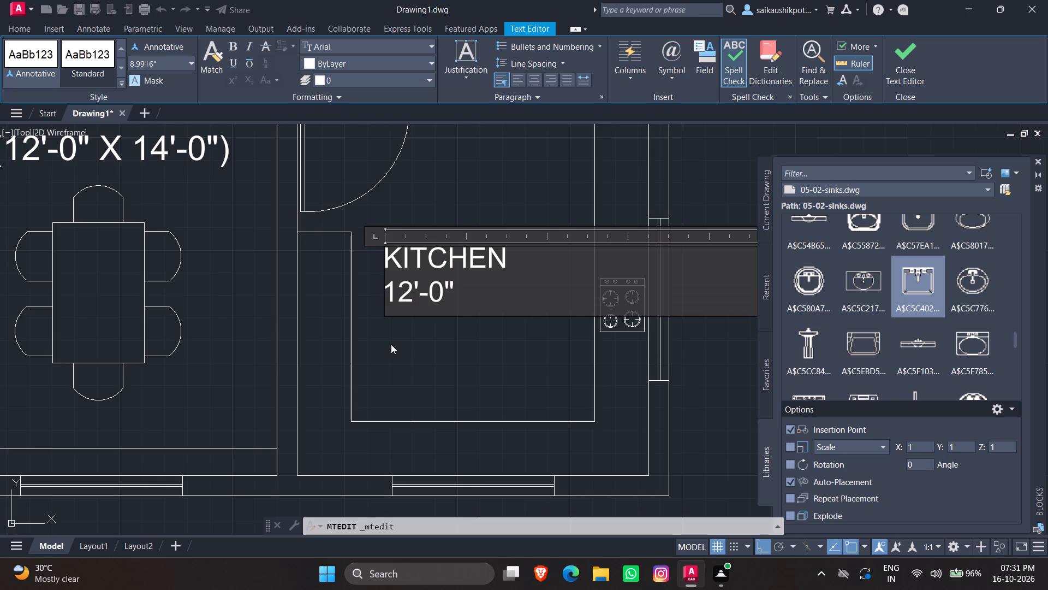
pyautogui.press('space')
pyautogui.write("X 12'-0")
pyautogui.hotkey('shift', '"')
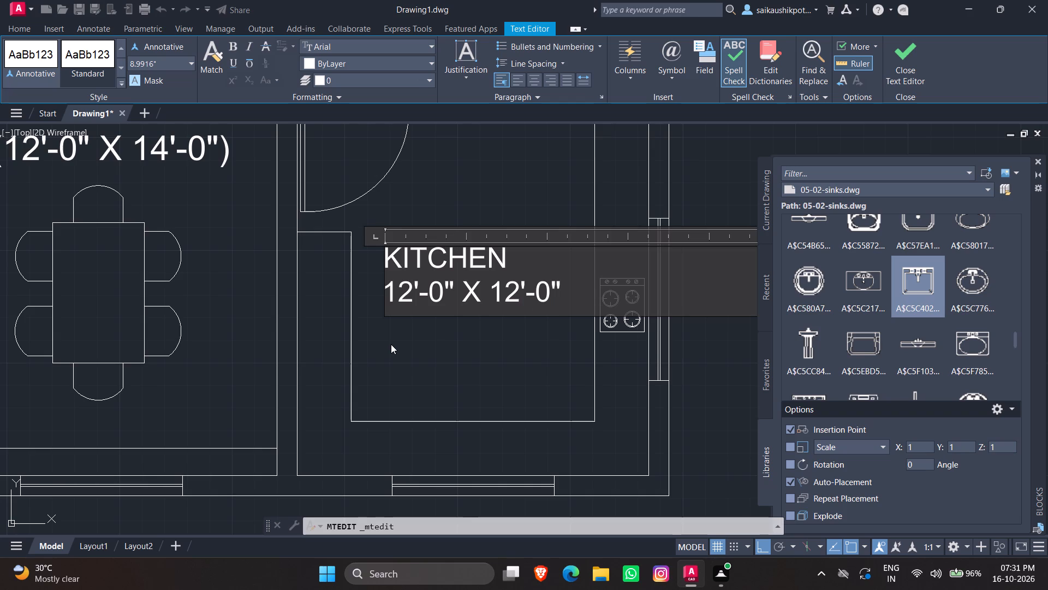
pyautogui.press('Escape')
pyautogui.press('Return')
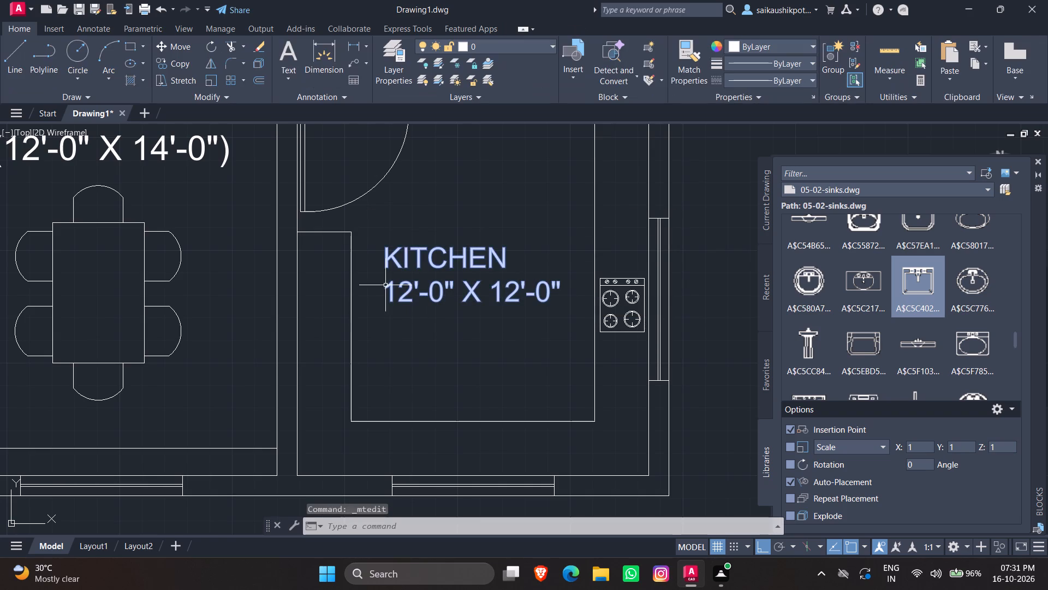
# Indent the KITCHEN line of the kitchen label by two spaces to centre it over the dimensions.
pyautogui.doubleClick(386, 258)
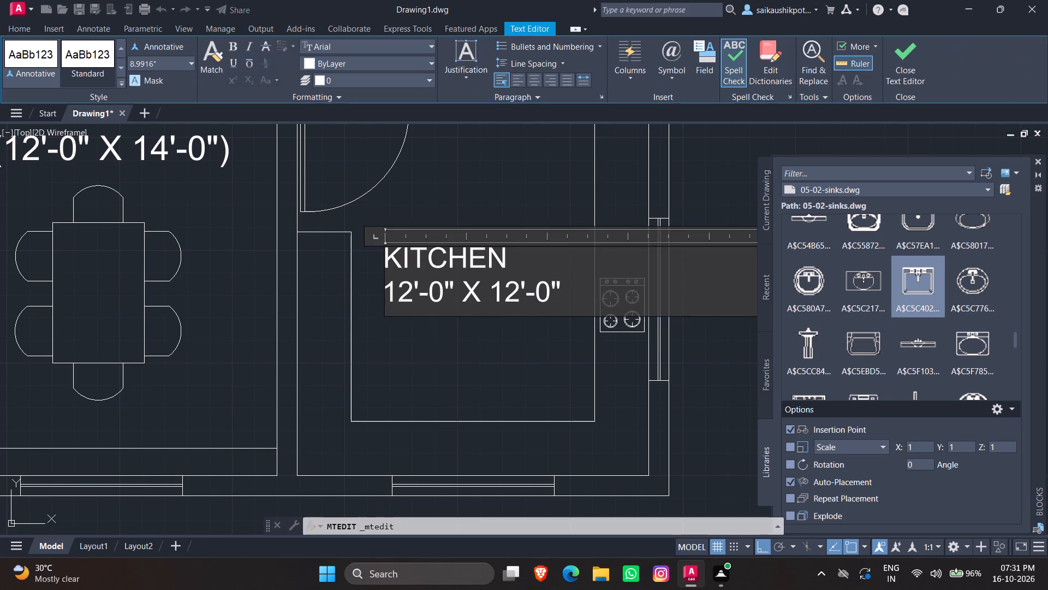
pyautogui.press('space')
pyautogui.press('space')
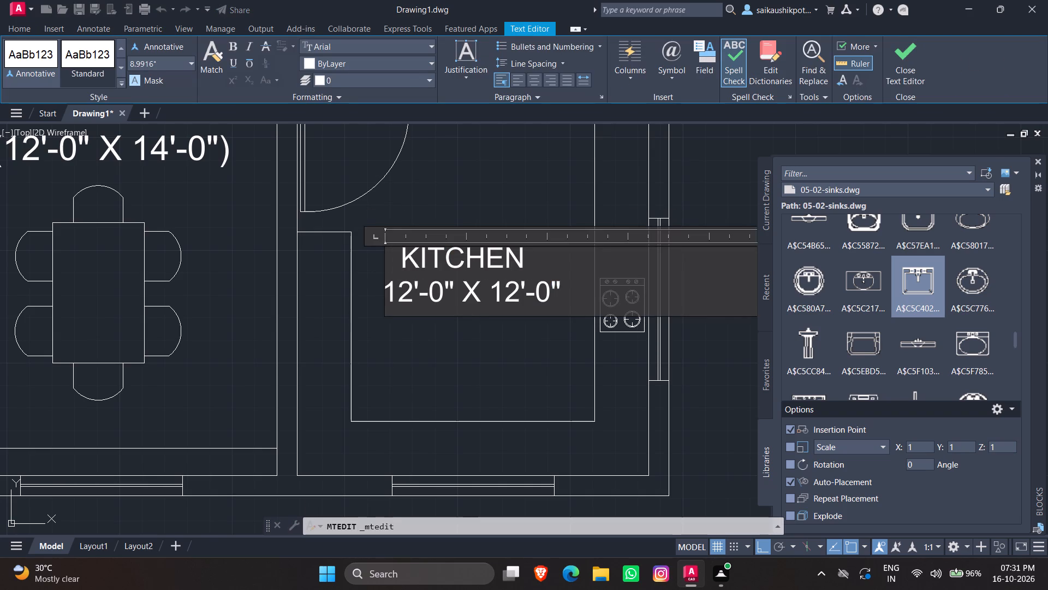
pyautogui.press('Escape')
pyautogui.press('Return')
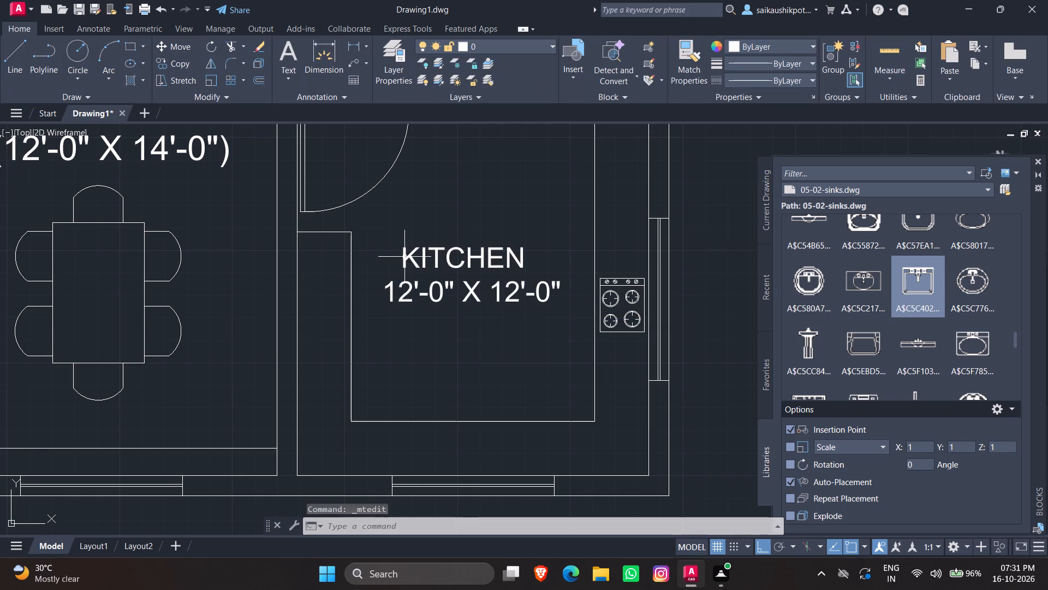
# Move the kitchen label straight down by its insertion grip into the lower part of the counter outline.
pyautogui.click(431, 262)
pyautogui.click(391, 261)
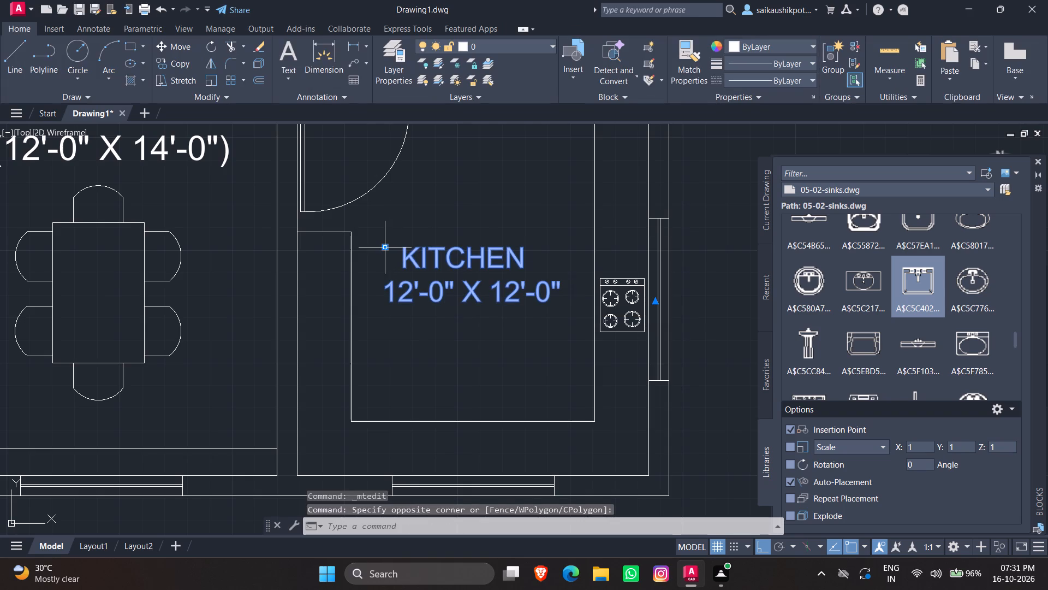
pyautogui.click(385, 249)
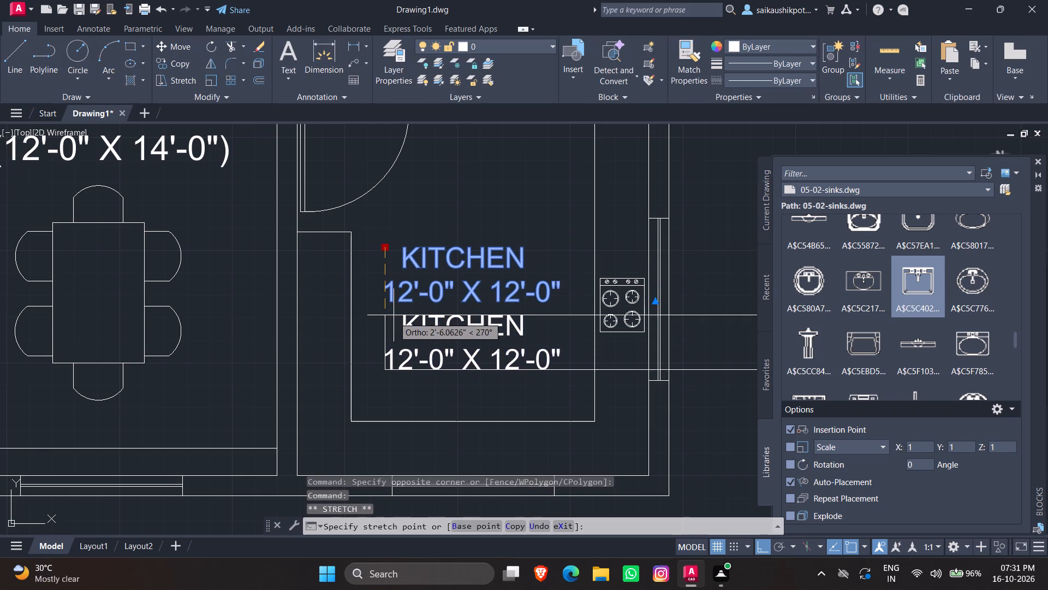
pyautogui.click(394, 322)
pyautogui.press('Escape')
pyautogui.scroll(-3, 471, 367)
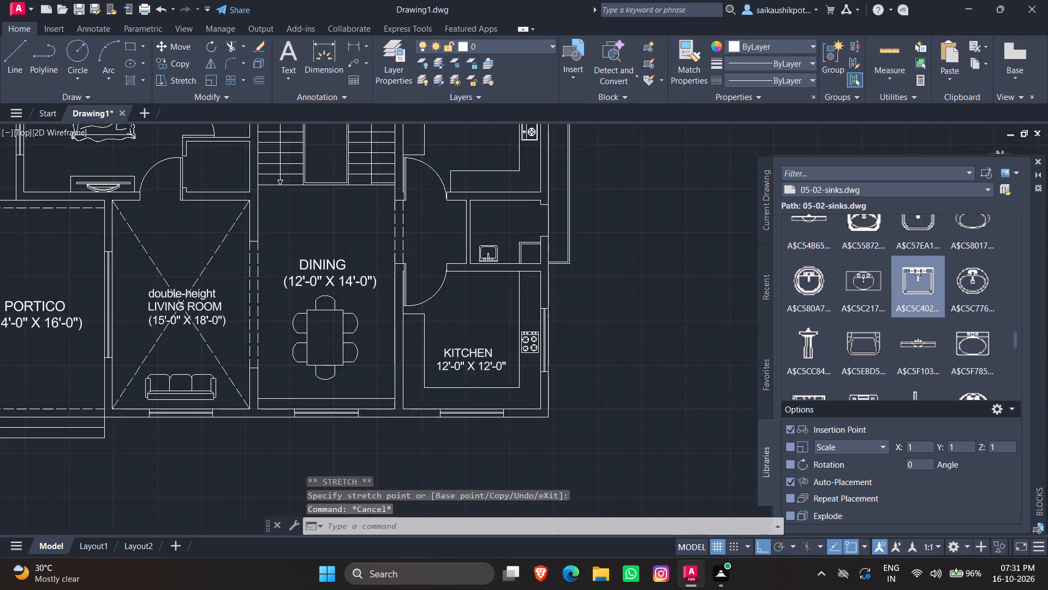
pyautogui.scroll(4, 471, 367)
pyautogui.press('Escape')
pyautogui.press('Escape')
pyautogui.press('Escape')
# Paste another copy of the living room label into the small sink room above the kitchen.
pyautogui.scroll(-3, 468, 372)
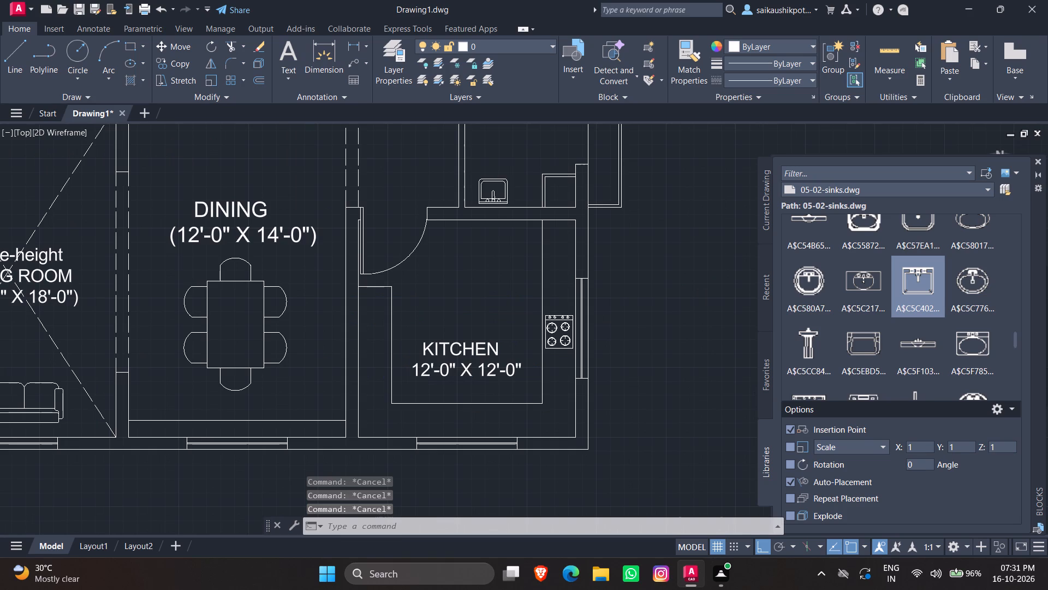
pyautogui.scroll(3, 507, 204)
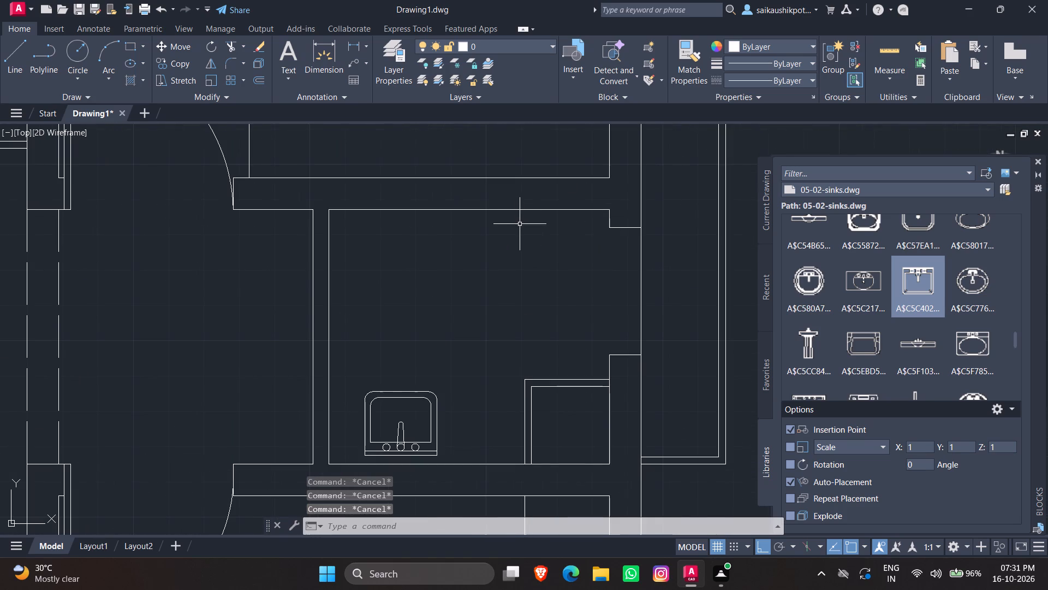
pyautogui.hotkey('ctrl', 'v')
pyautogui.click(361, 375)
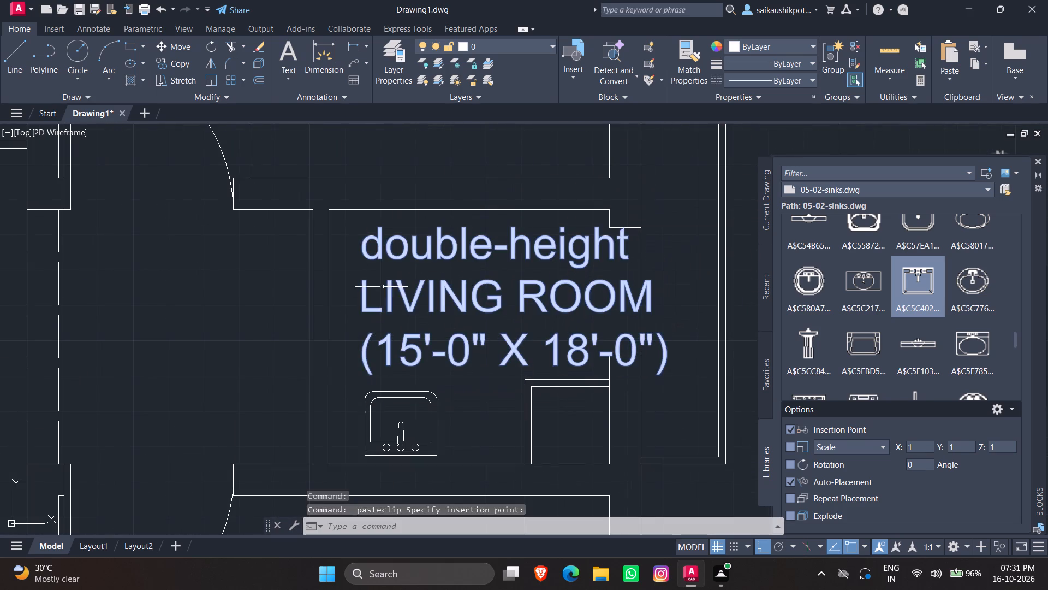
# Replace the entire text of the pasted label in the sink room with WET KITCHEN.
pyautogui.doubleClick(365, 303)
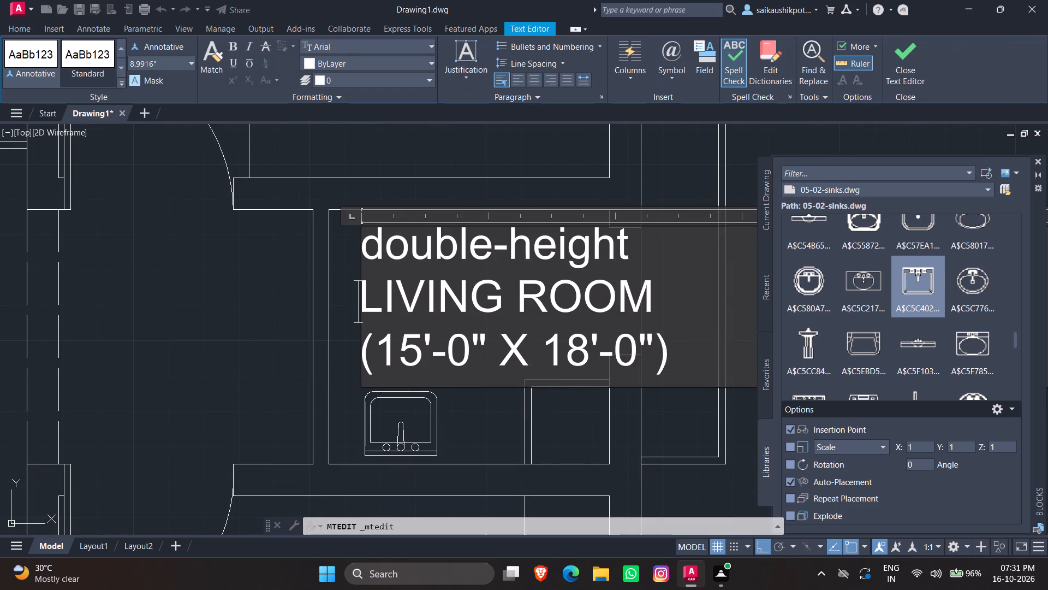
pyautogui.hotkey('ctrl', 'a')
pyautogui.press('BackSpace')
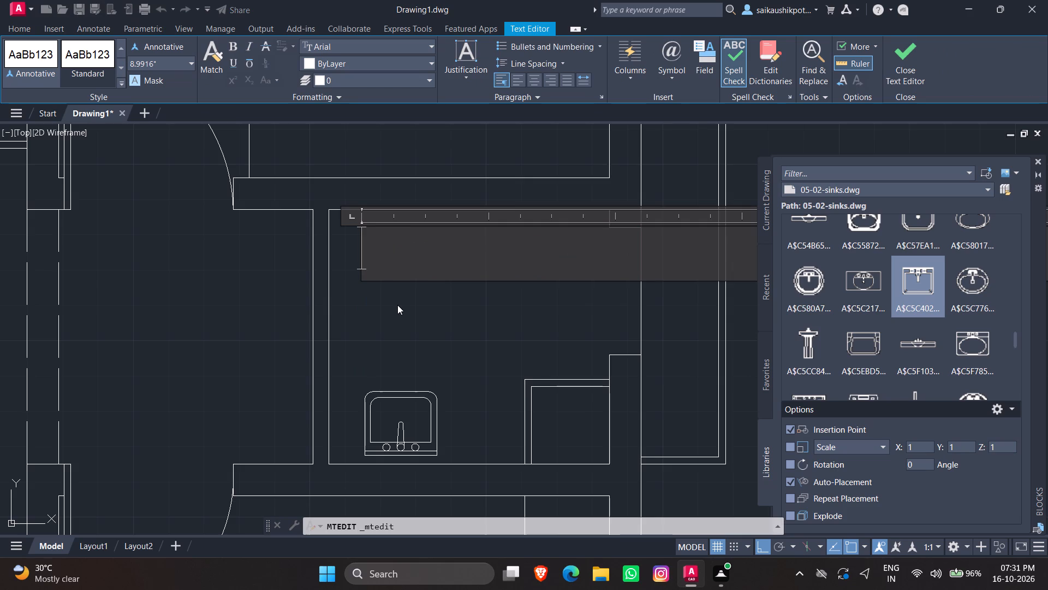
pyautogui.write('WET')
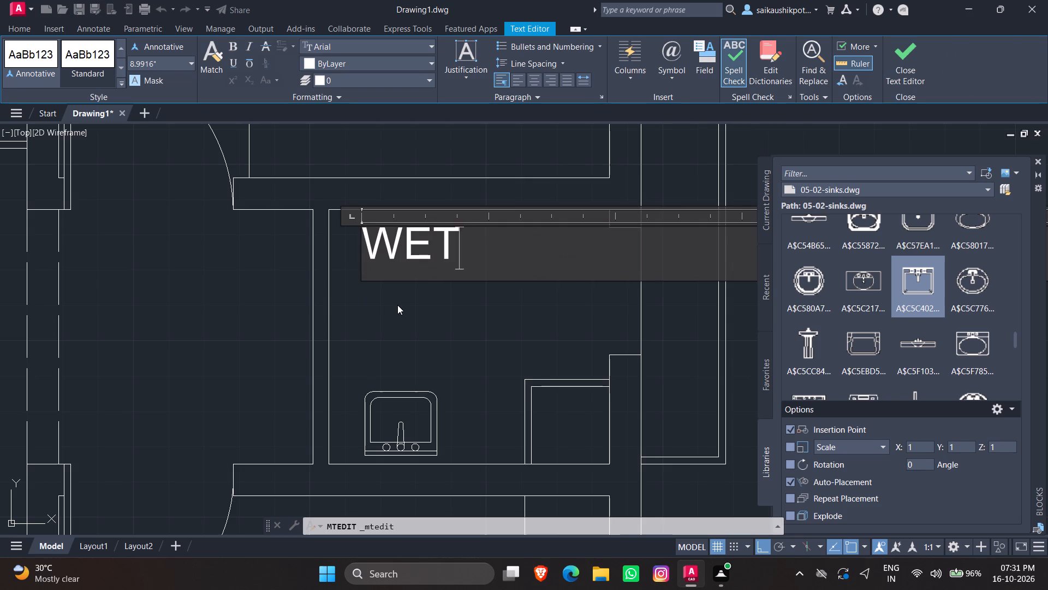
pyautogui.press('space')
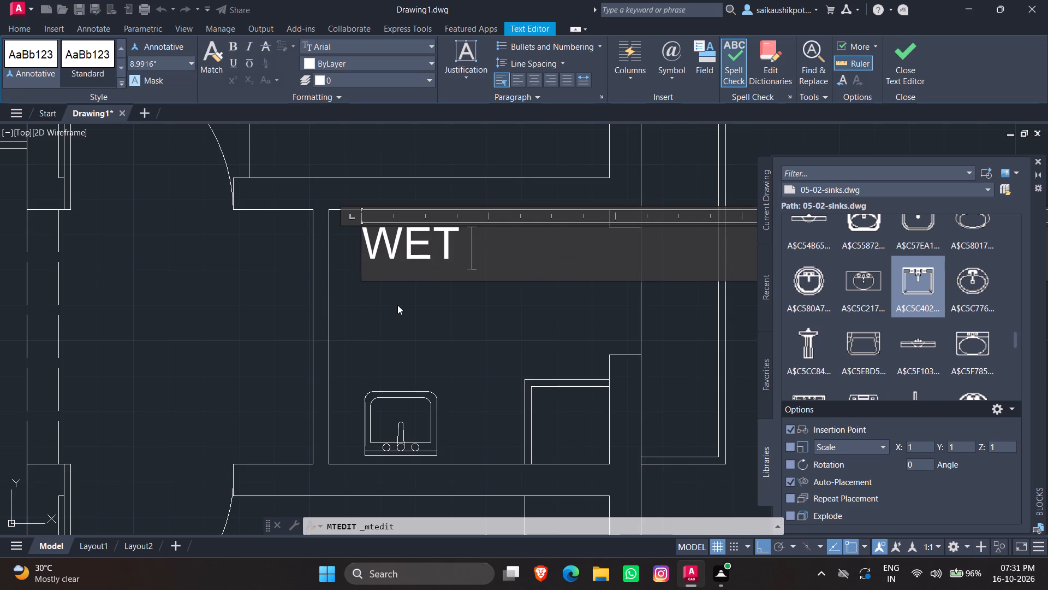
pyautogui.write('KITCHEN')
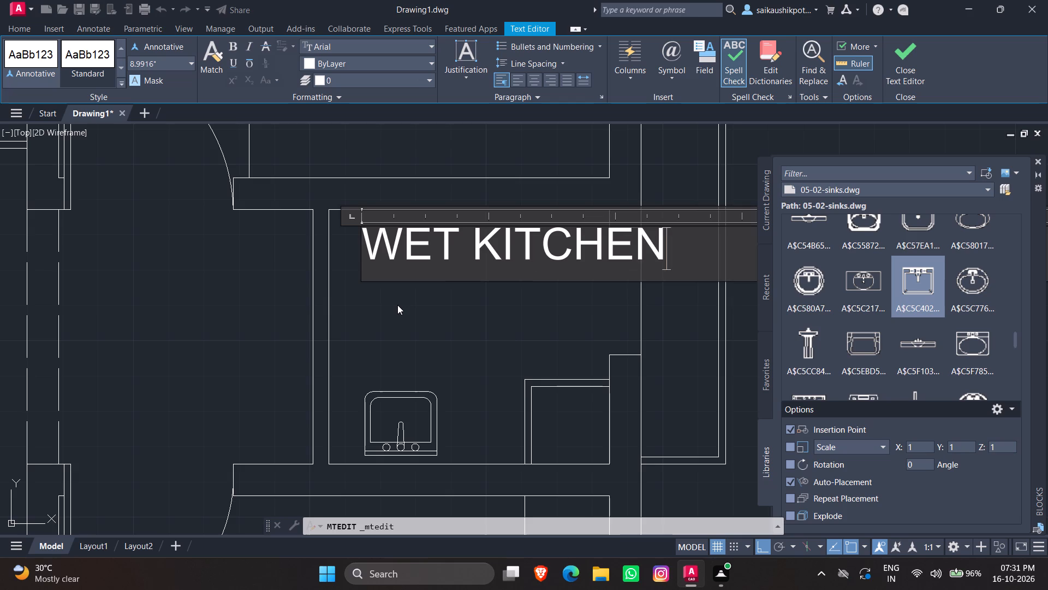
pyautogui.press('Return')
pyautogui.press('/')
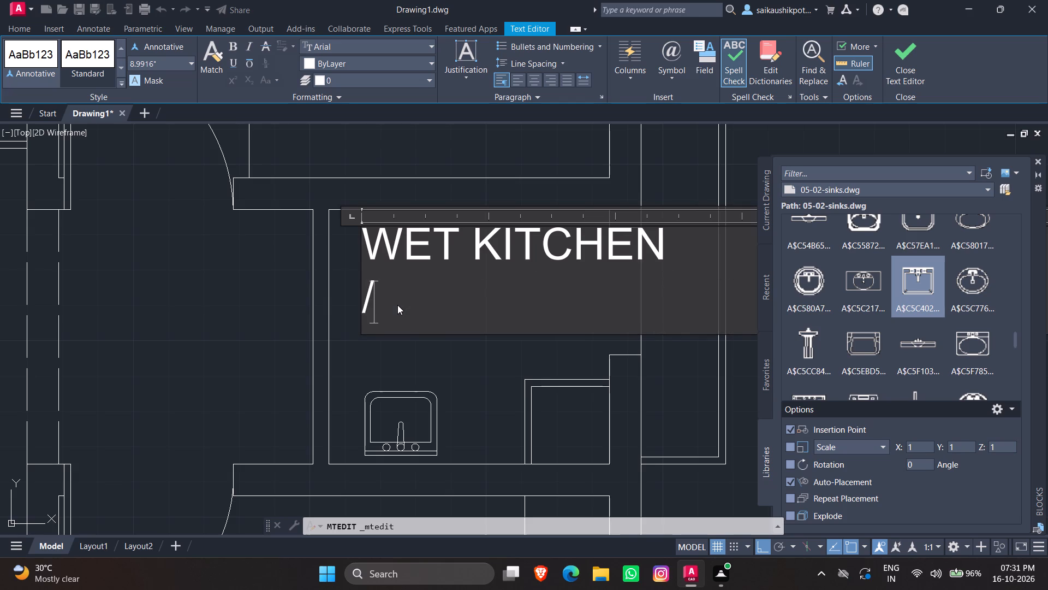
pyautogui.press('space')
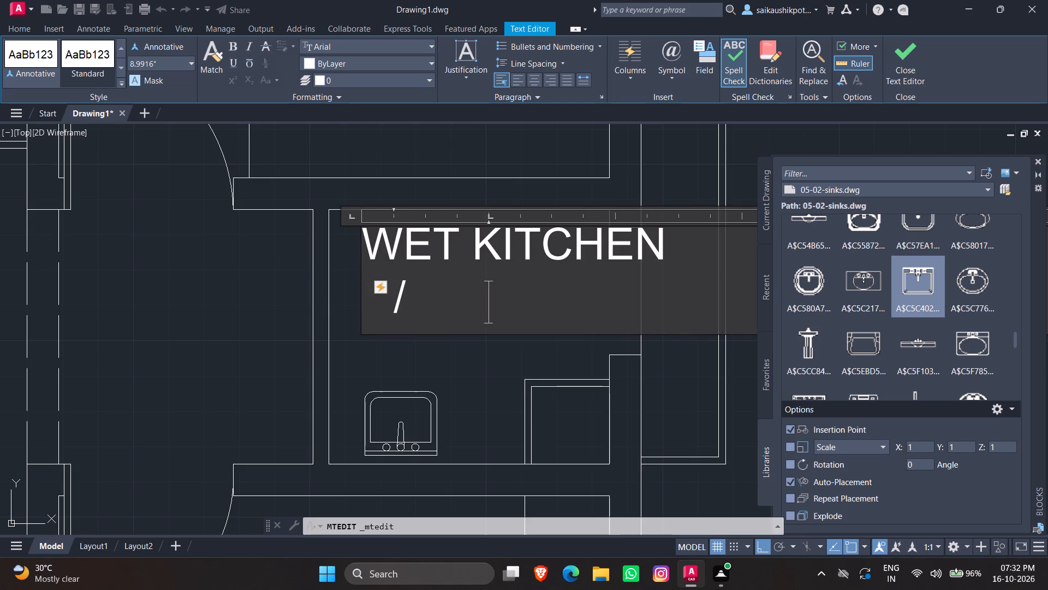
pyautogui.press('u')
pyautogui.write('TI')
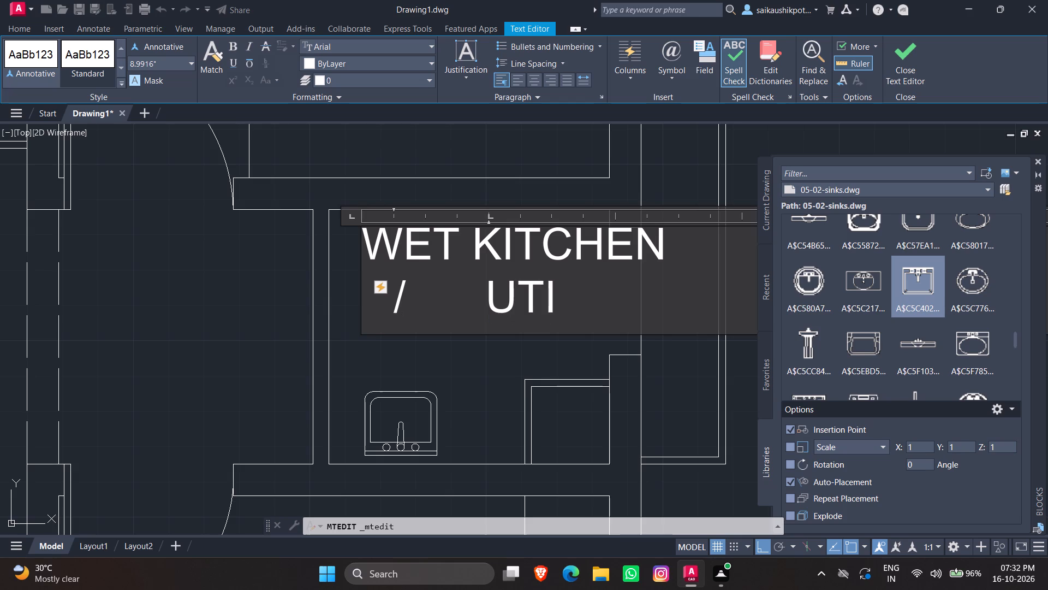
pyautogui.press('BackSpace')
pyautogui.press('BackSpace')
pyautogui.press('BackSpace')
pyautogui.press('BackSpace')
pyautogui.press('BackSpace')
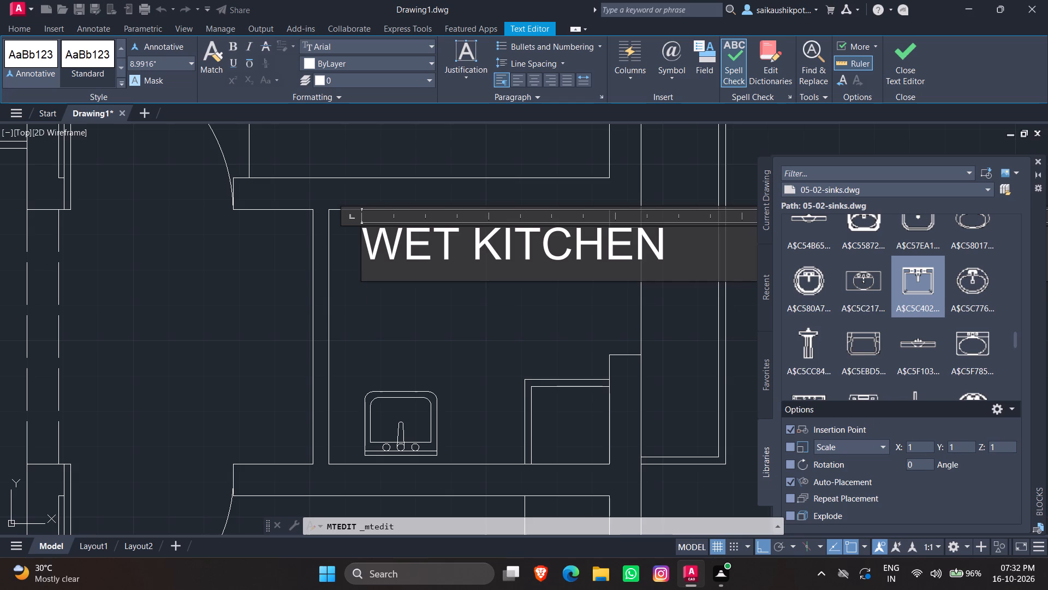
# Add a second line reading /UTILITY below WET KITCHEN in the sink room label.
pyautogui.press('Return')
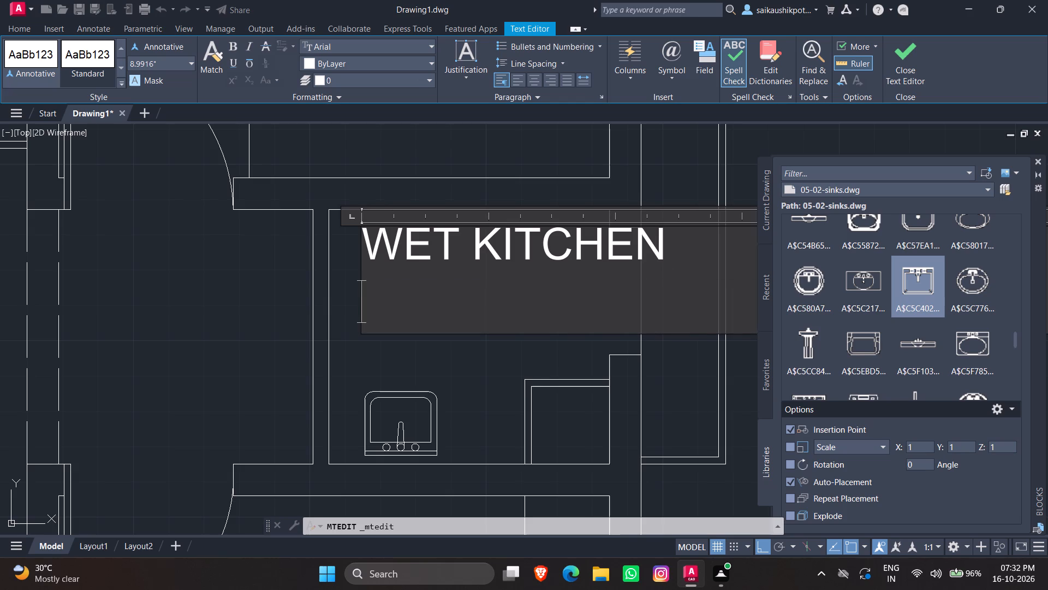
pyautogui.write('UTILI')
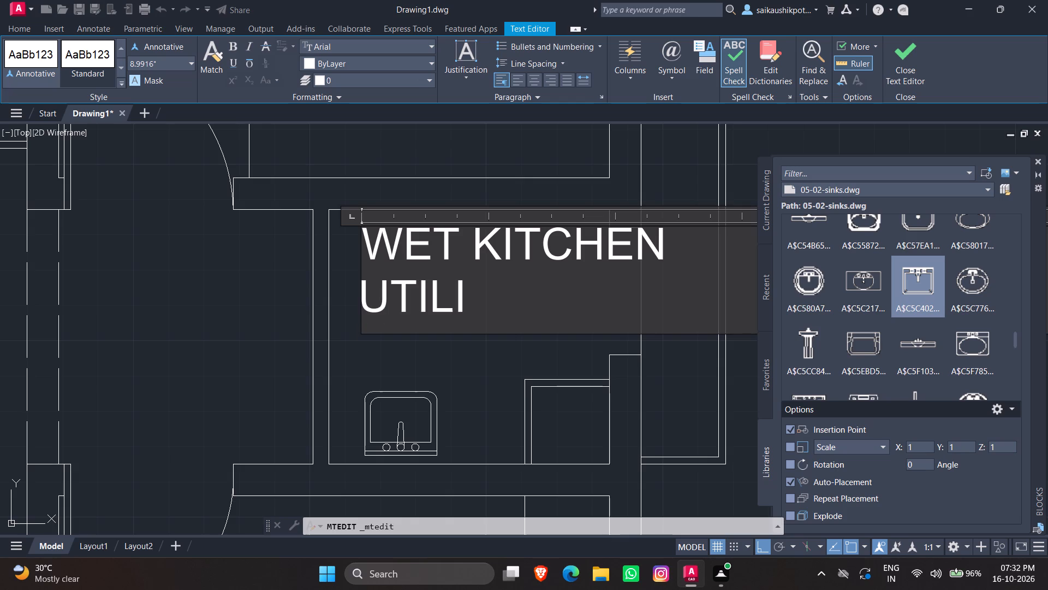
pyautogui.write('TY')
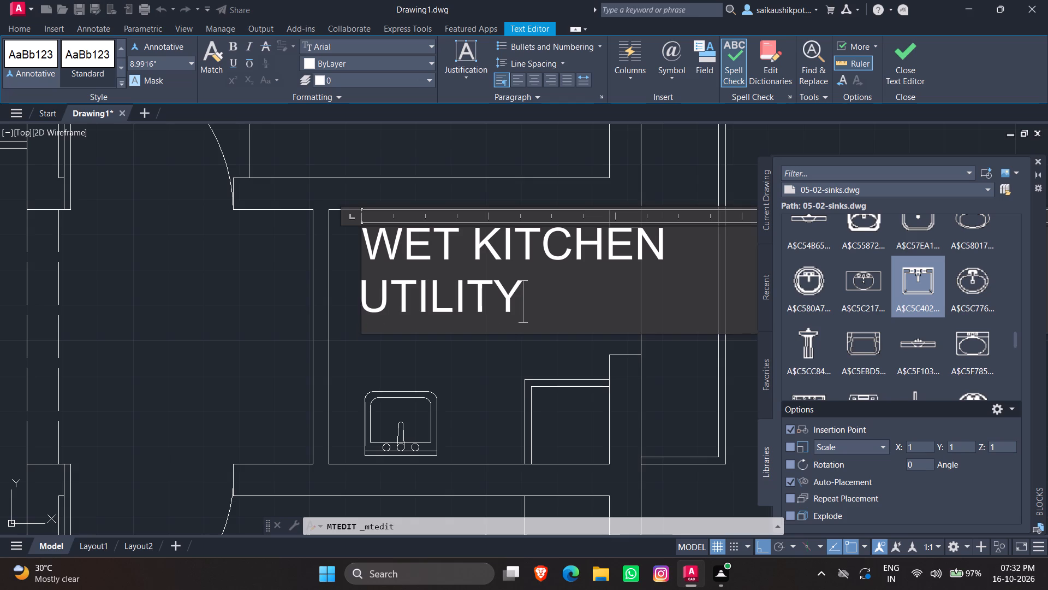
pyautogui.press('Left')
pyautogui.press('Left')
pyautogui.press('Left')
pyautogui.press('Left')
pyautogui.press('Left')
pyautogui.press('Left')
pyautogui.press('Left')
pyautogui.press('/')
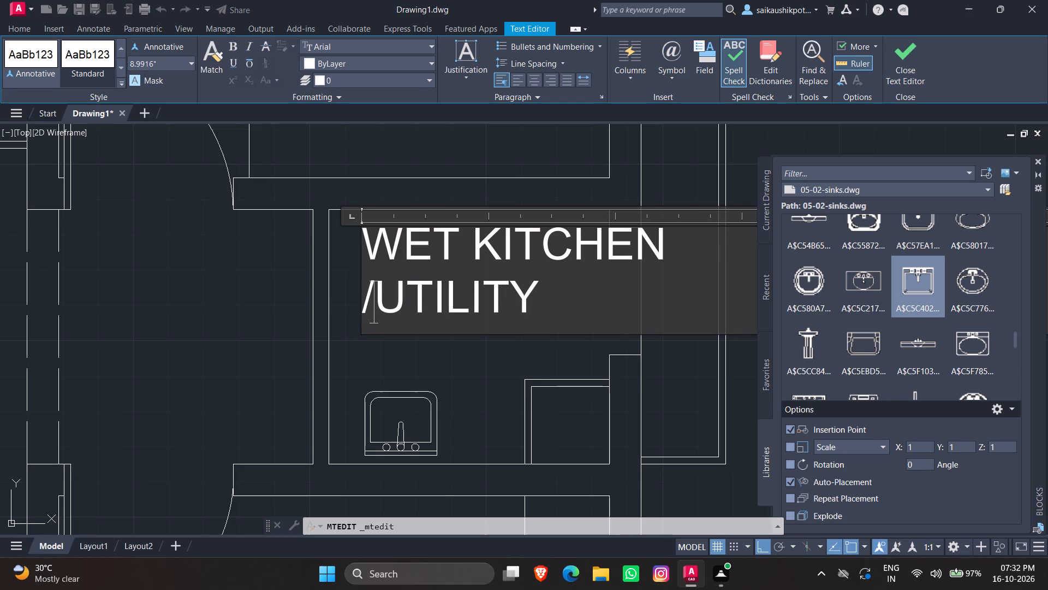
pyautogui.press('Escape')
pyautogui.press('Return')
# With Ortho off, move the WET KITCHEN /UTILITY label by its insertion grip slightly down and towards the room's left wall.
pyautogui.click(403, 236)
pyautogui.click(352, 253)
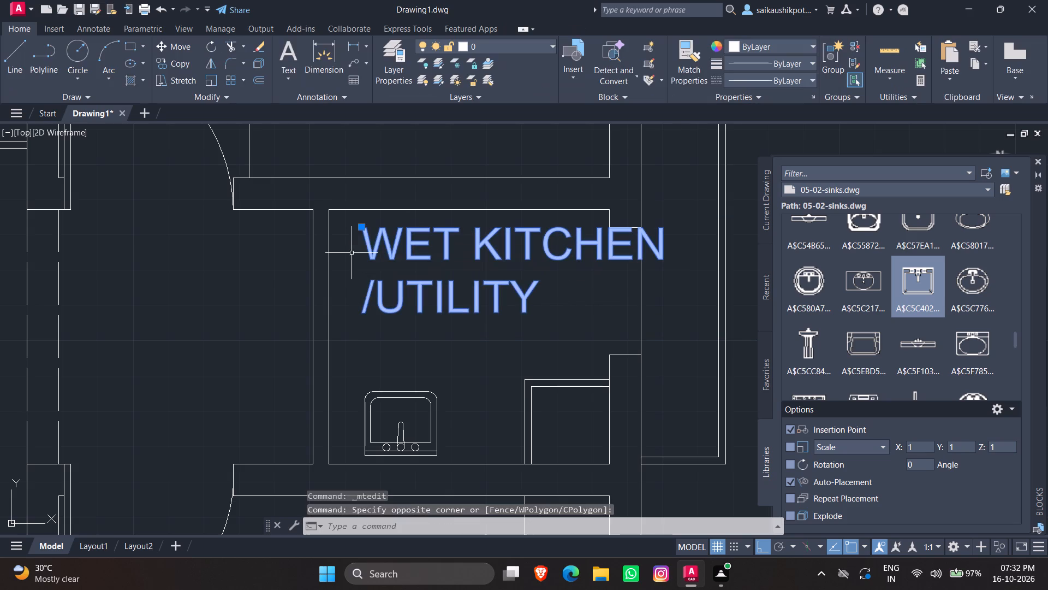
pyautogui.click(363, 225)
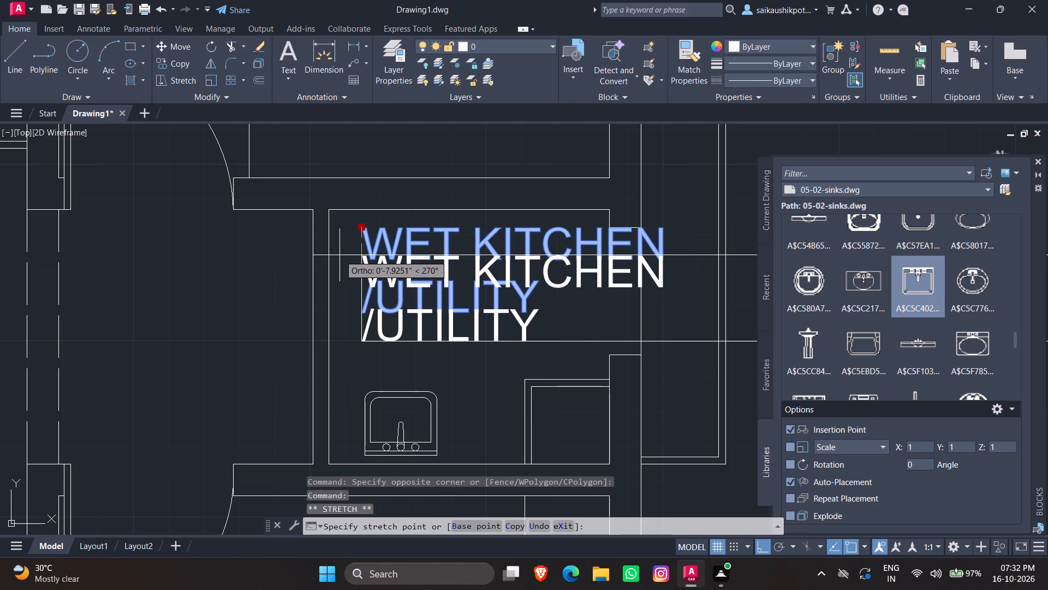
pyautogui.press('F8')
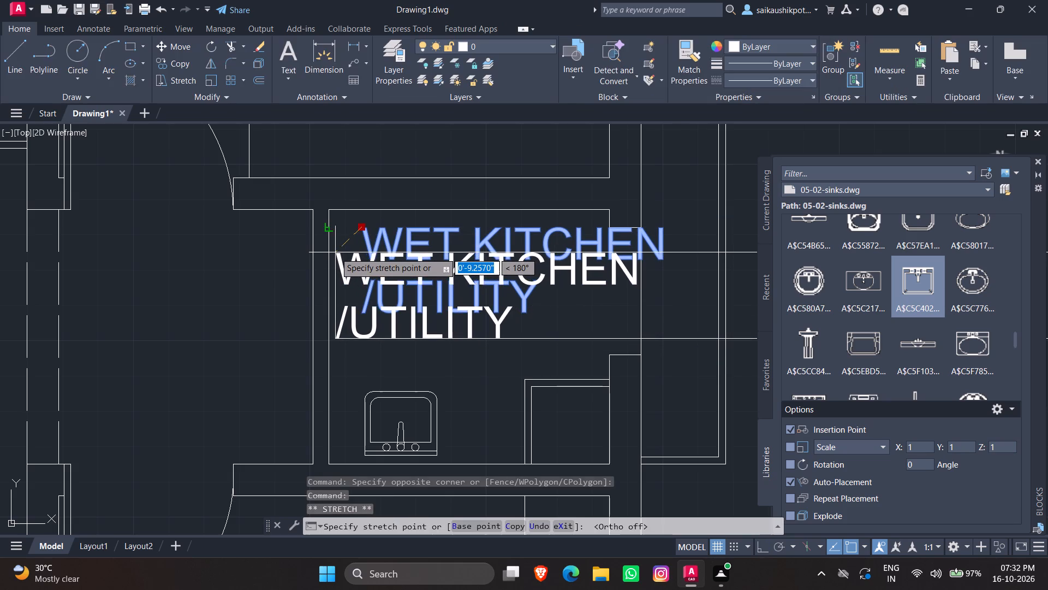
pyautogui.click(335, 252)
pyautogui.scroll(-2, 465, 265)
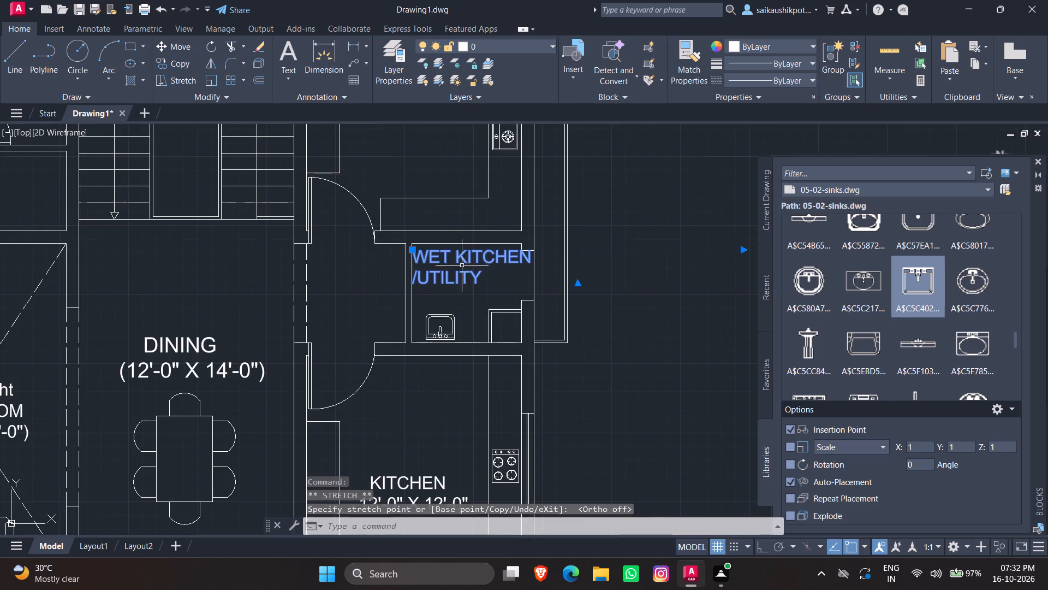
# Move the WET KITCHEN /UTILITY label by its insertion grip about 11 inches down, slightly away from the room's left wall.
pyautogui.scroll(2, 452, 273)
pyautogui.moveTo(451, 268); pyautogui.dragTo(447, 274)
pyautogui.click(442, 298)
pyautogui.click(347, 215)
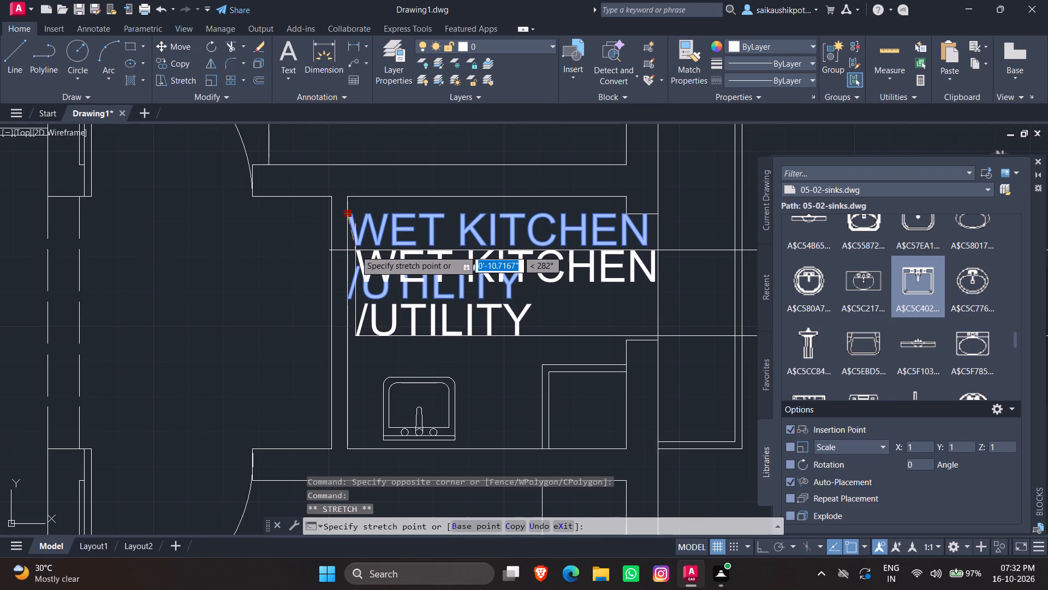
pyautogui.click(355, 250)
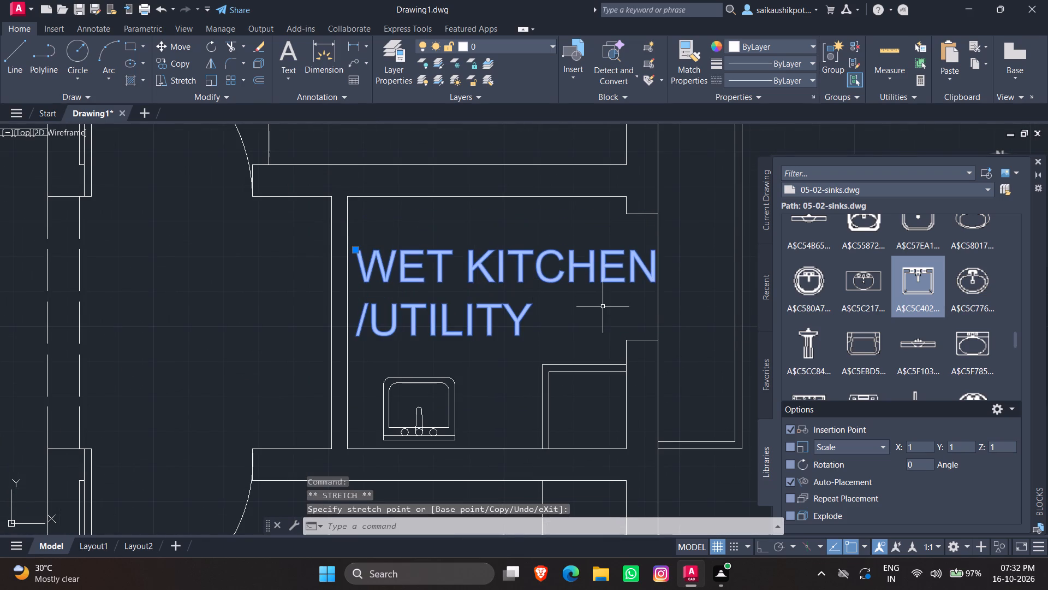
pyautogui.press('Escape')
pyautogui.press('Escape')
# Scale the WET KITCHEN /UTILITY label down slightly from a base point within the text so it fits between the room's walls.
pyautogui.scroll(-2, 588, 293)
pyautogui.scroll(1, 573, 296)
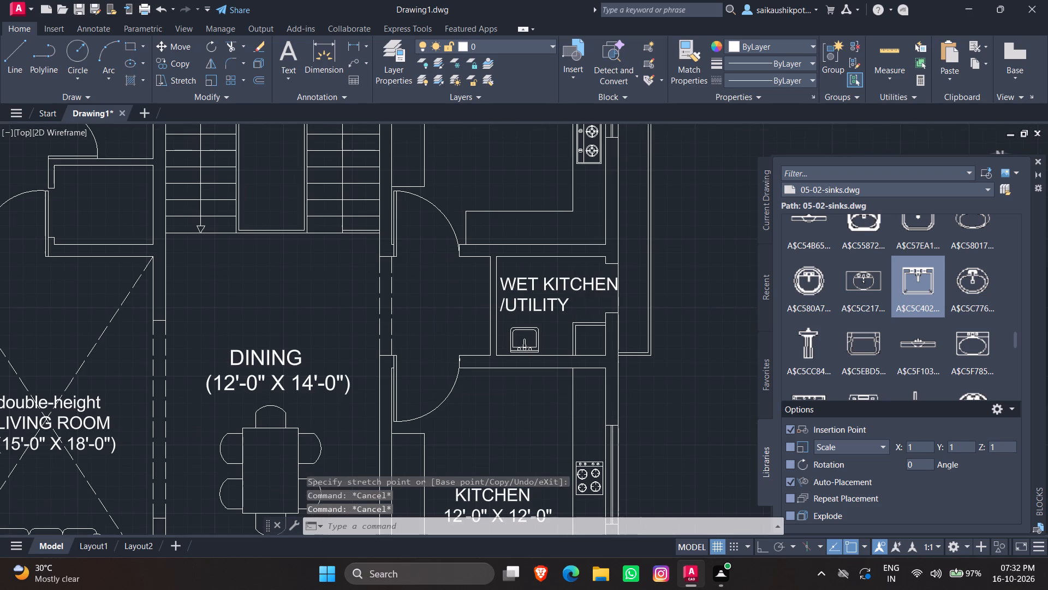
pyautogui.scroll(1, 562, 290)
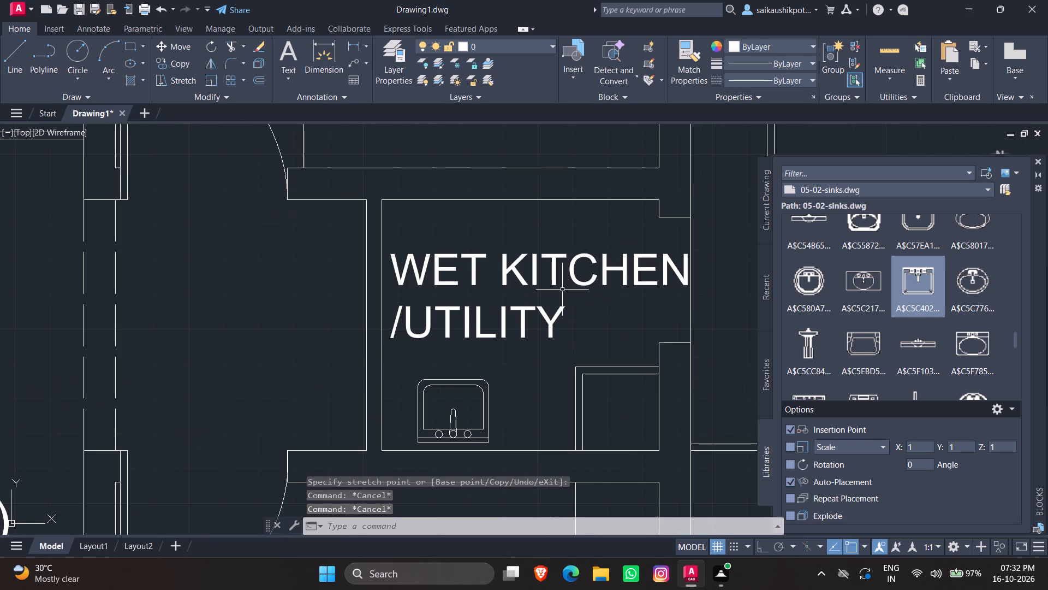
pyautogui.click(562, 286)
pyautogui.click(518, 263)
pyautogui.press('s')
pyautogui.press('c')
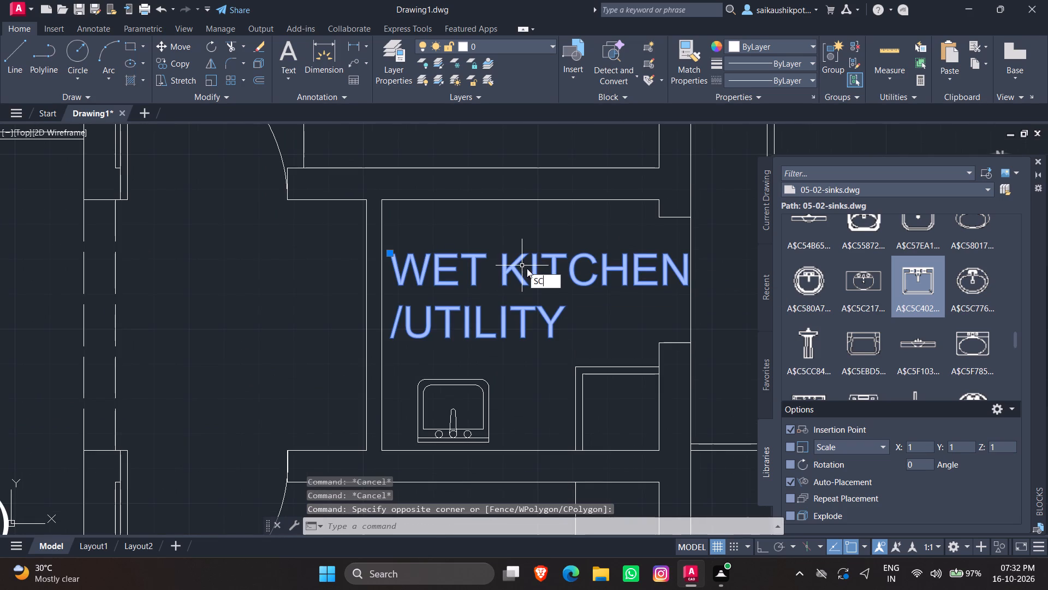
pyautogui.press('Return')
pyautogui.click(475, 279)
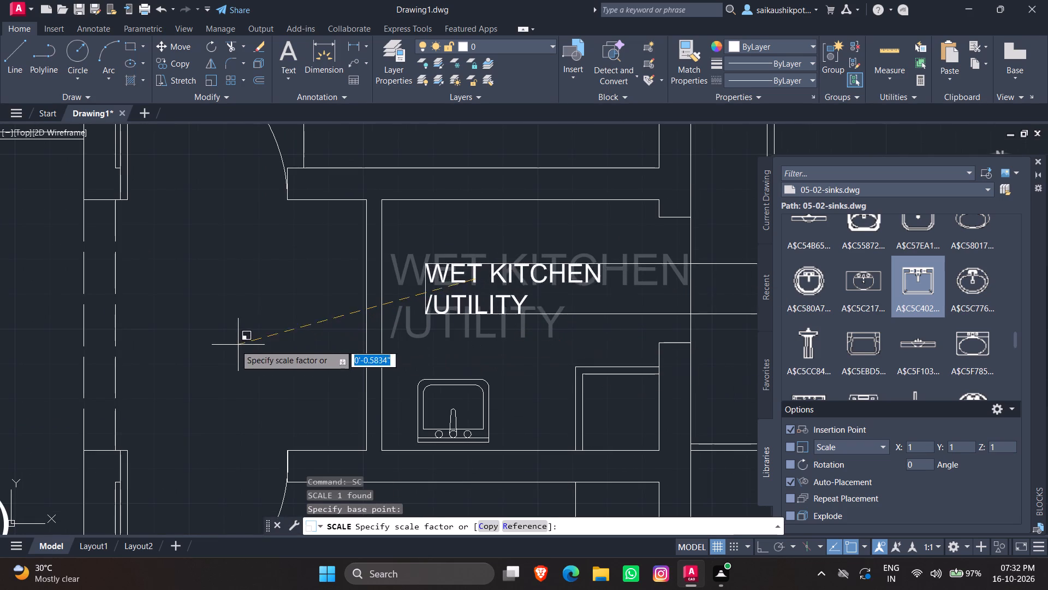
pyautogui.click(129, 382)
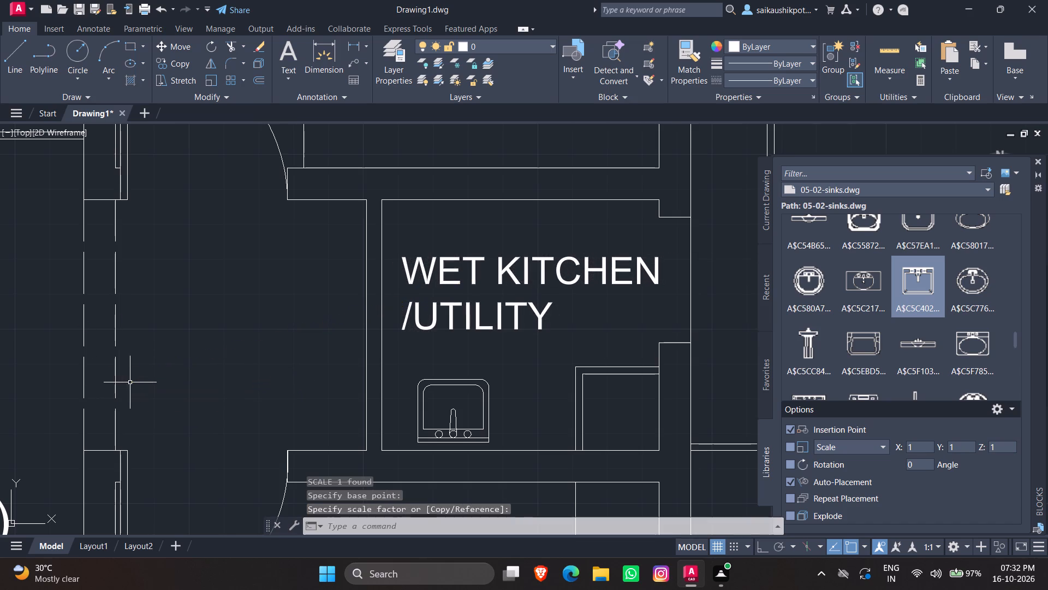
pyautogui.press('Escape')
pyautogui.press('Escape')
# Copy the WET KITCHEN /UTILITY label and paste it into the small room between the dining area and the wet kitchen.
pyautogui.scroll(-2, 377, 335)
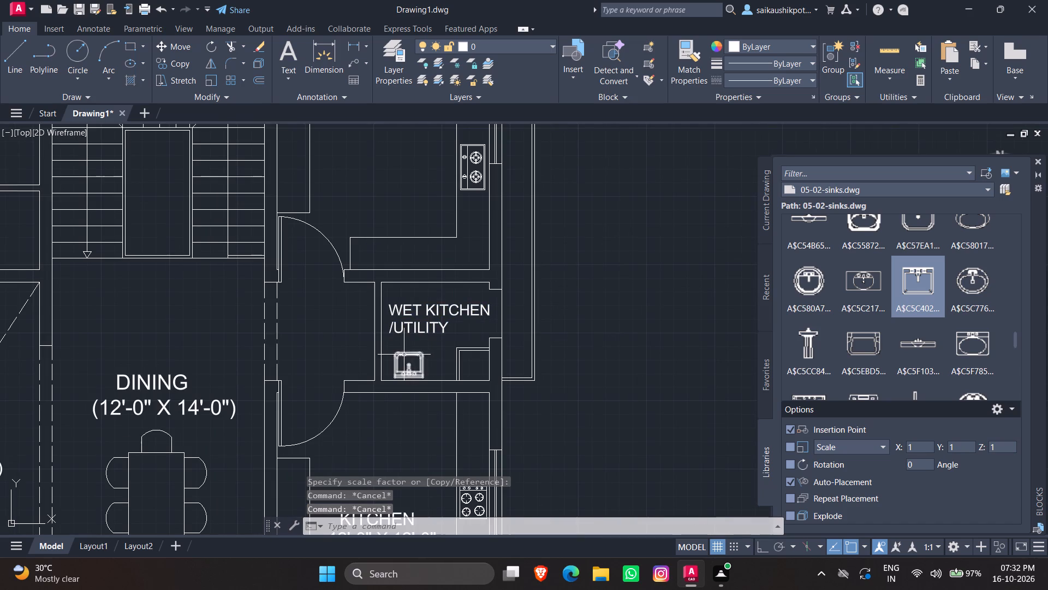
pyautogui.click(394, 312)
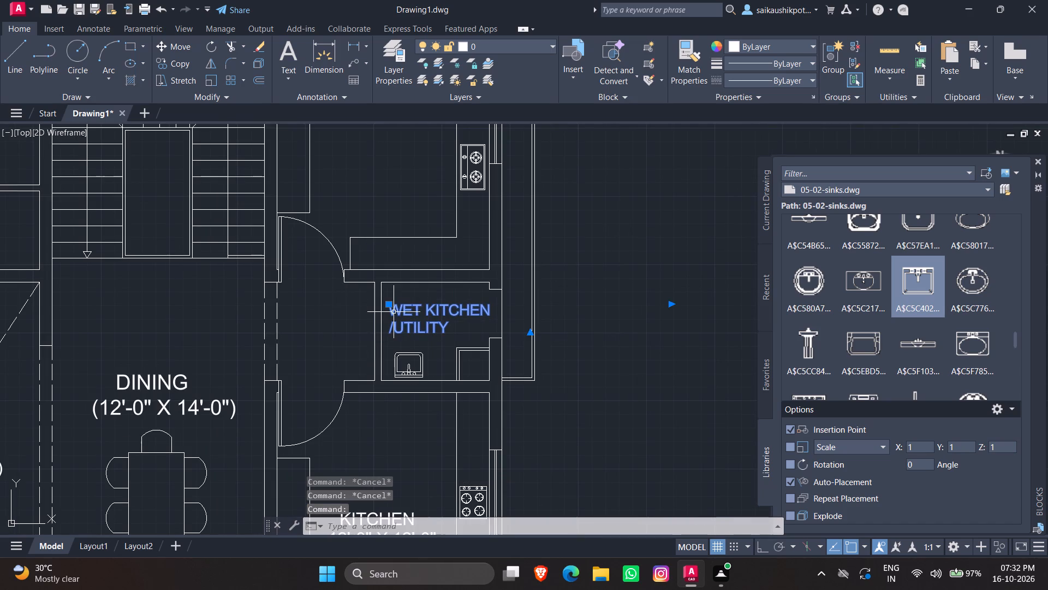
pyautogui.hotkey('ctrl', 'c')
pyautogui.hotkey('ctrl', 'v')
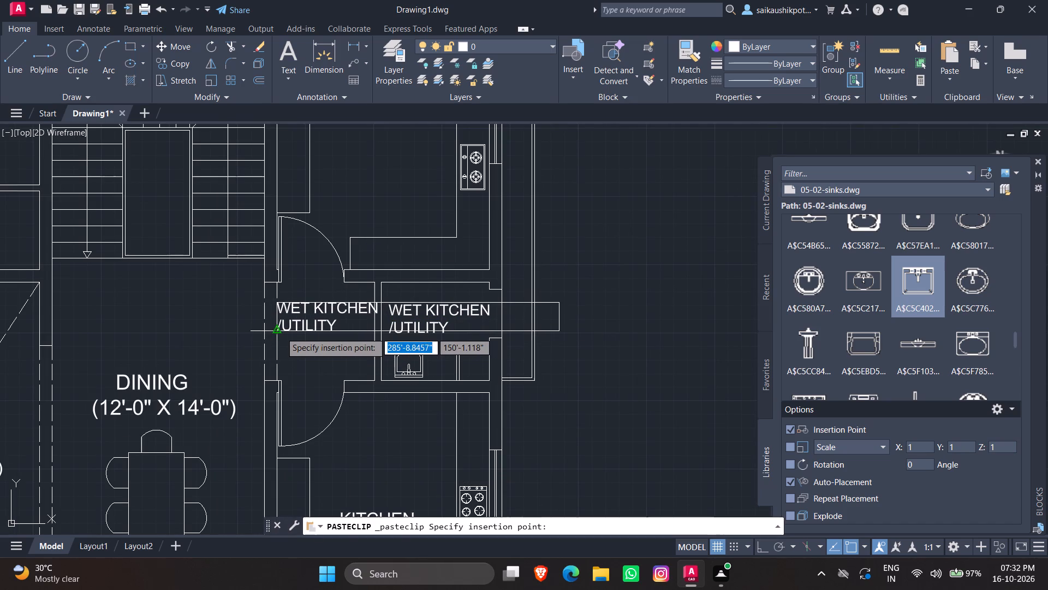
pyautogui.click(281, 331)
# Replace the entire text of the pasted label beside the wet kitchen with POWDER and ROOM on two lines.
pyautogui.tripleClick(288, 312)
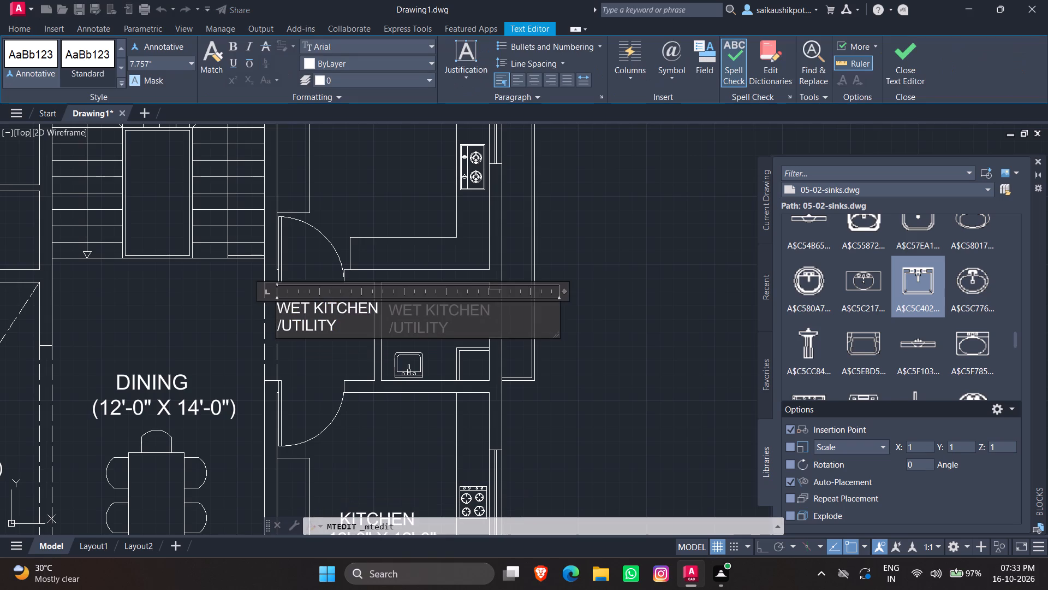
pyautogui.hotkey('ctrl', 'a')
pyautogui.press('BackSpace')
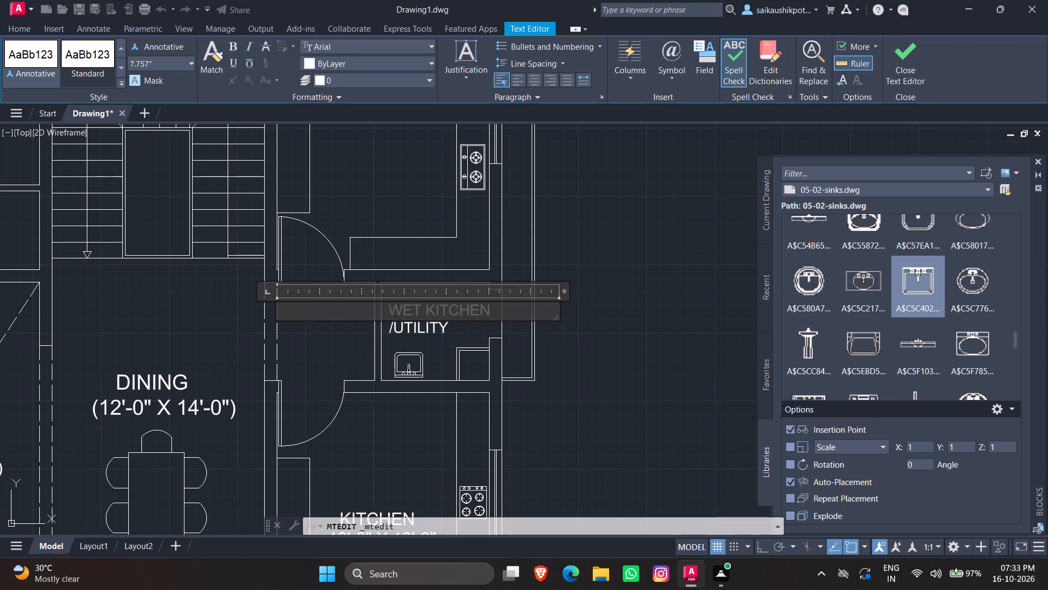
pyautogui.press('BackSpace')
pyautogui.write('POWDER')
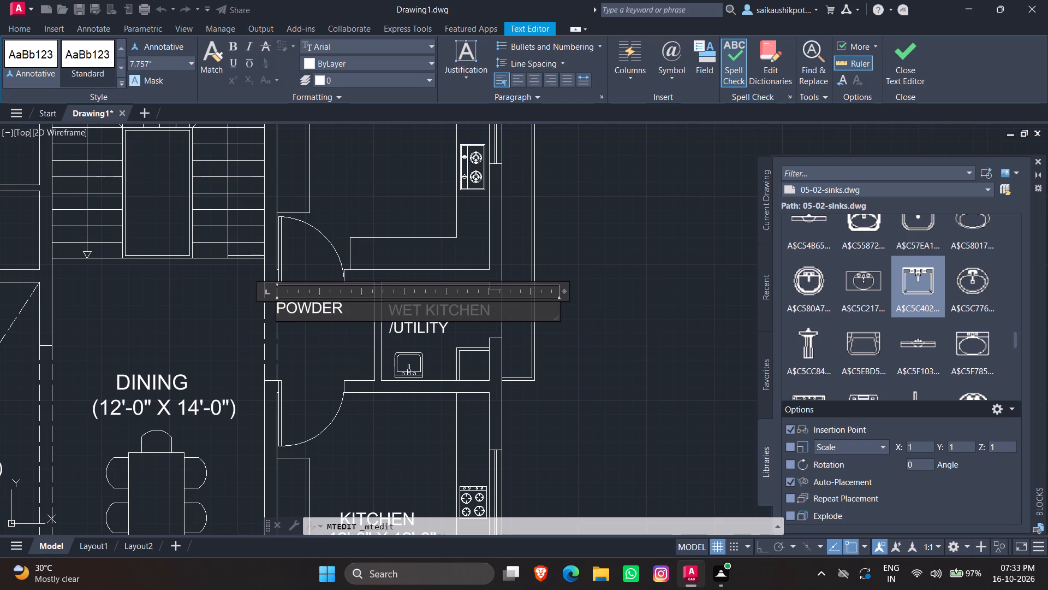
pyautogui.press('Return')
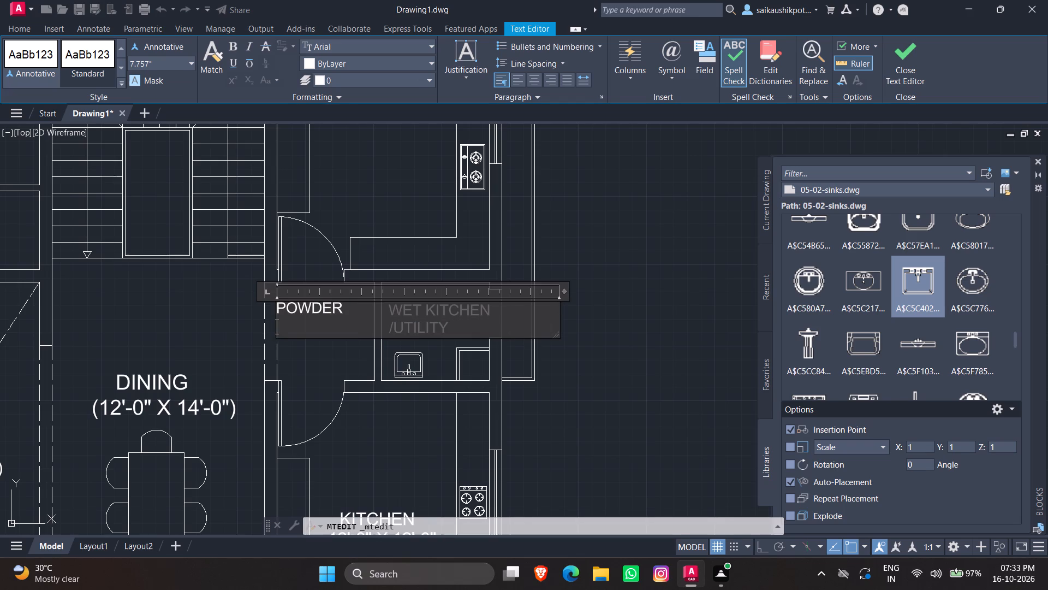
pyautogui.write('ROOM')
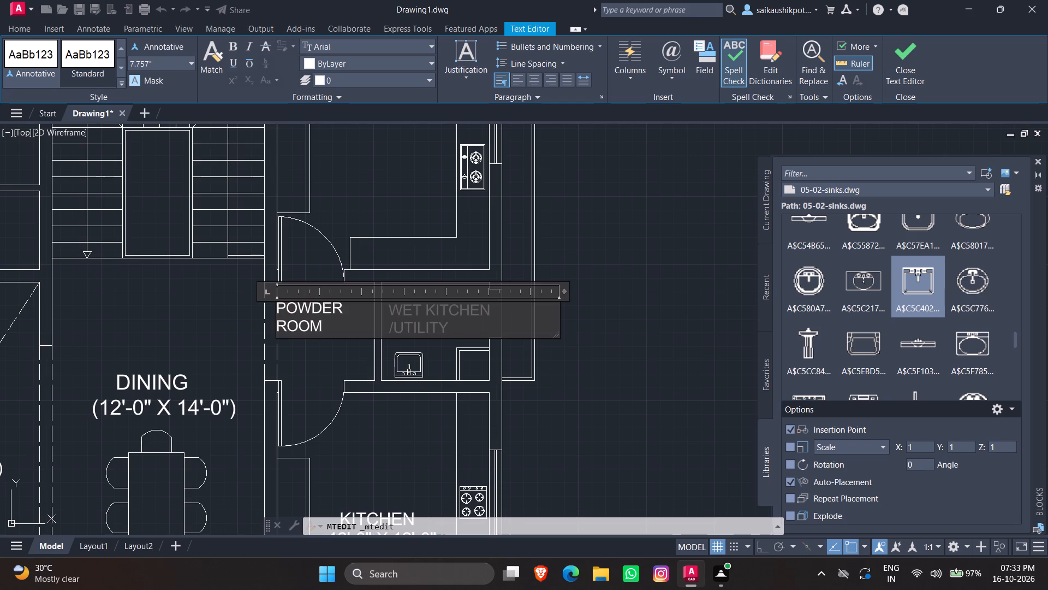
# Add a third line reading (5'-0" X 5'-0") to the POWDER ROOM label and finish editing it.
pyautogui.press('Return')
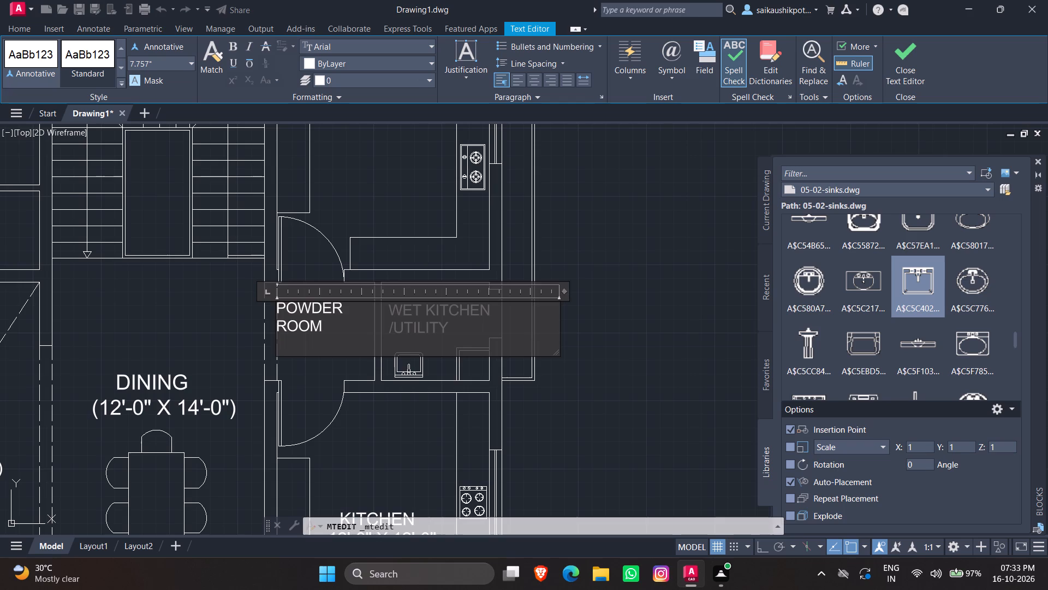
pyautogui.hotkey('shift', '(')
pyautogui.press('5')
pyautogui.press("'")
pyautogui.write('-0')
pyautogui.hotkey('shift', '"')
pyautogui.press('space')
pyautogui.write('X')
pyautogui.press('space')
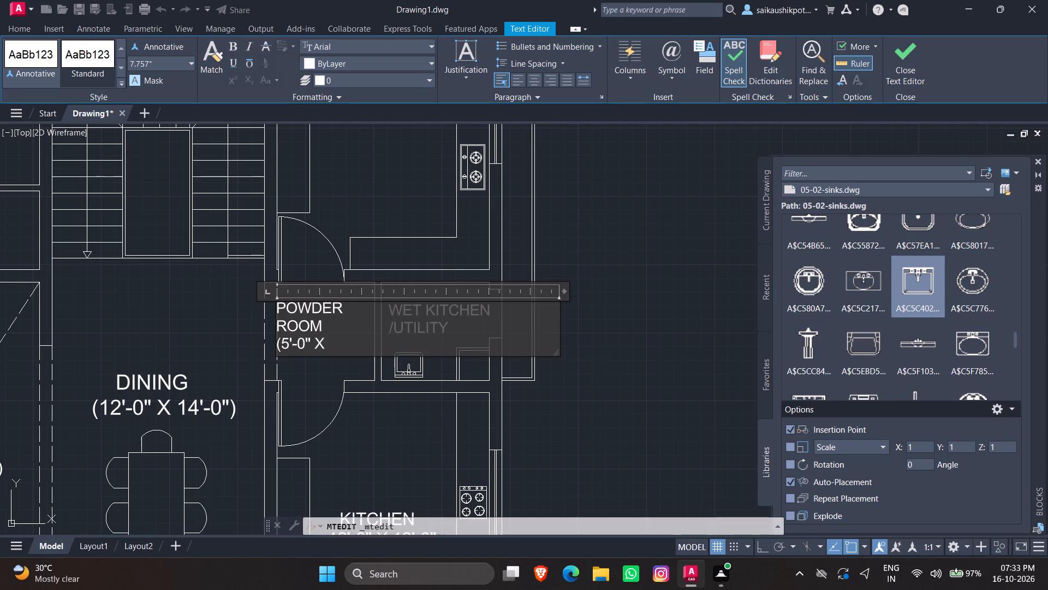
pyautogui.write("5'-0")
pyautogui.hotkey('shift', '"')
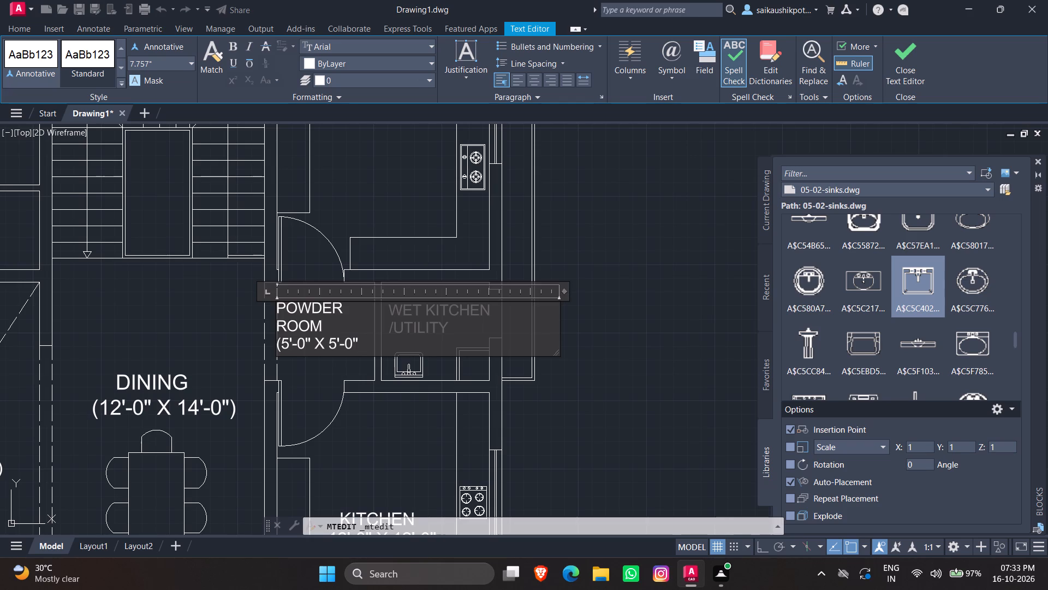
pyautogui.hotkey('shift', ')')
pyautogui.press('Escape')
pyautogui.press('Return')
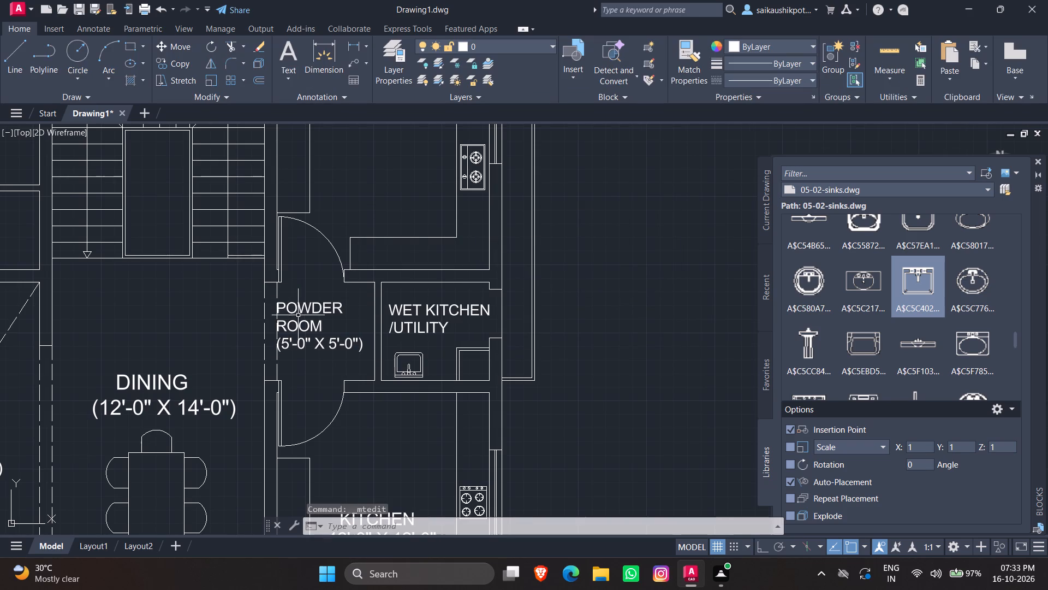
# Move the POWDER ROOM label by its insertion grip about 7 inches right, clear of the dashed opening on the dining side.
pyautogui.scroll(2, 288, 312)
pyautogui.moveTo(331, 278); pyautogui.dragTo(324, 289)
pyautogui.click(299, 327)
pyautogui.click(256, 287)
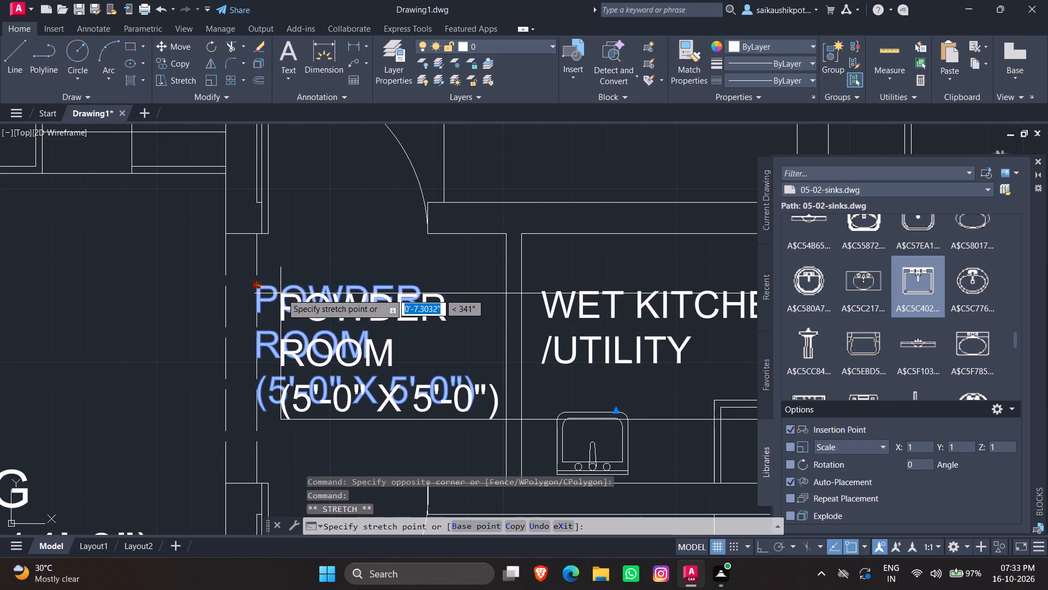
pyautogui.scroll(2, 337, 291)
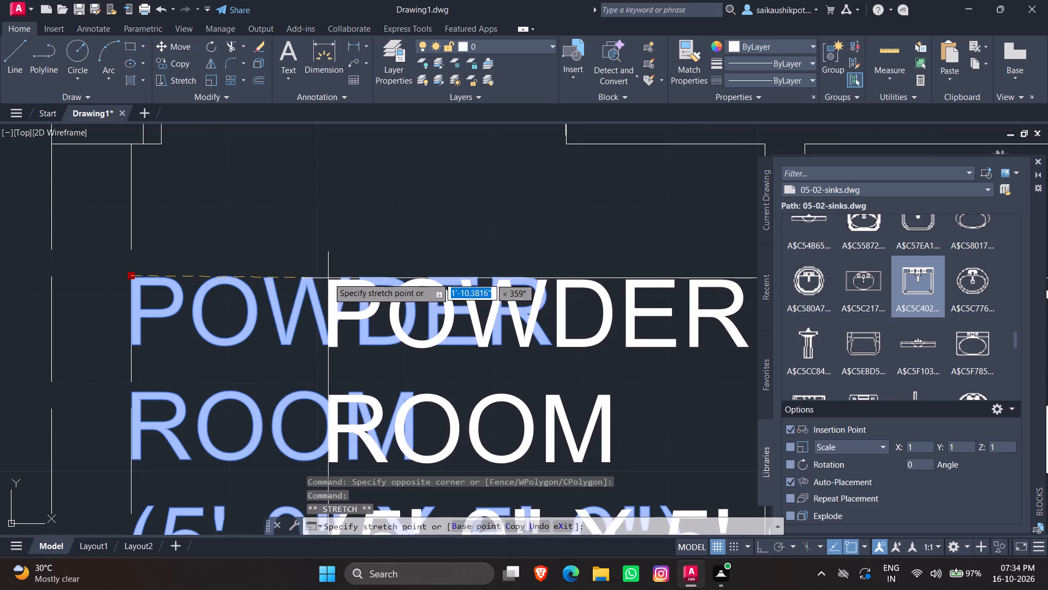
pyautogui.scroll(-2, 288, 268)
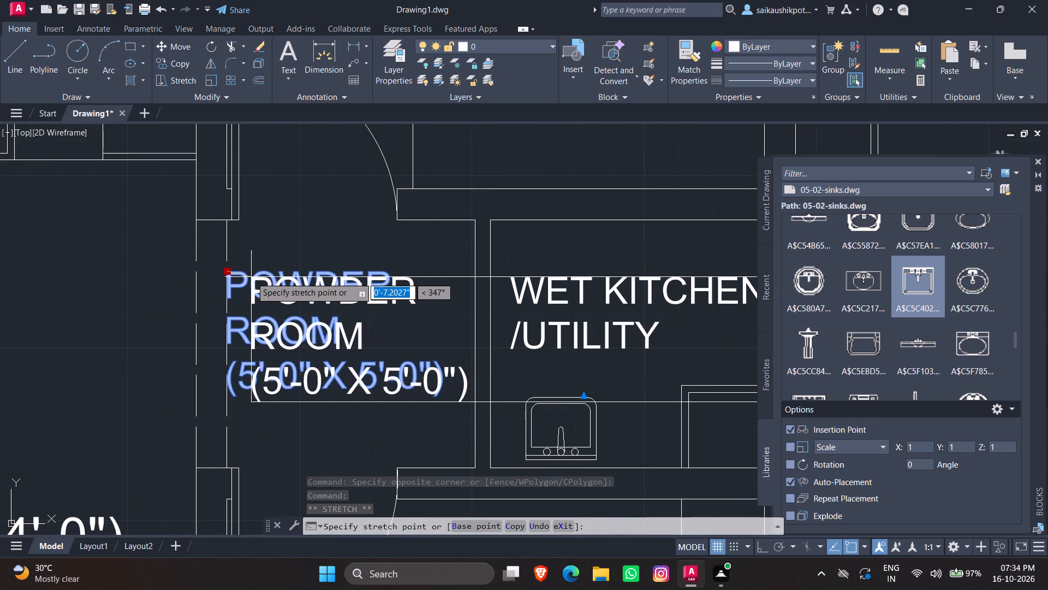
pyautogui.click(251, 267)
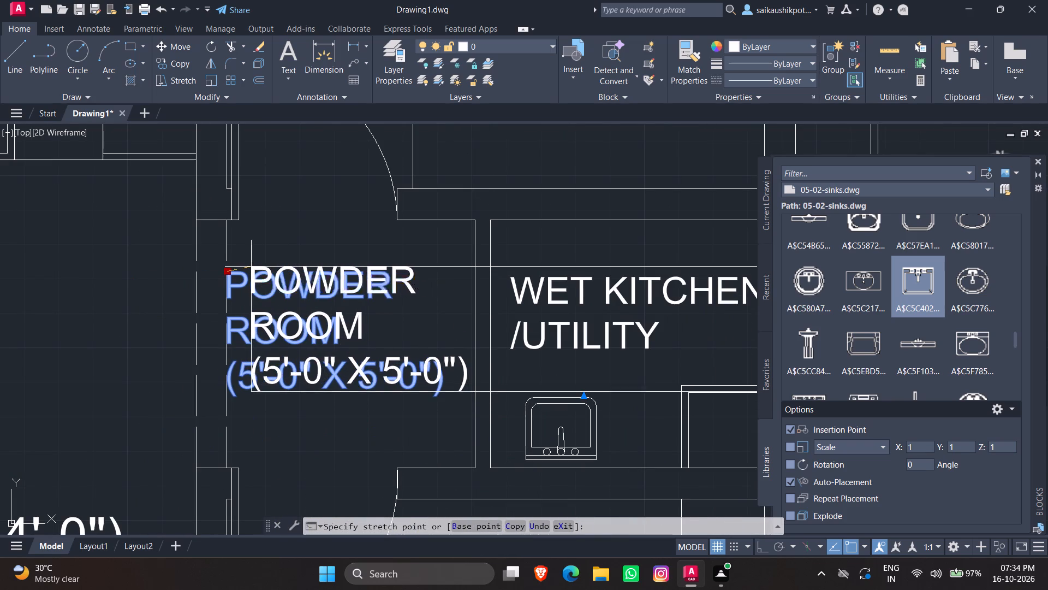
pyautogui.press('Escape')
pyautogui.scroll(-2, 273, 262)
pyautogui.press('Escape')
pyautogui.press('Escape')
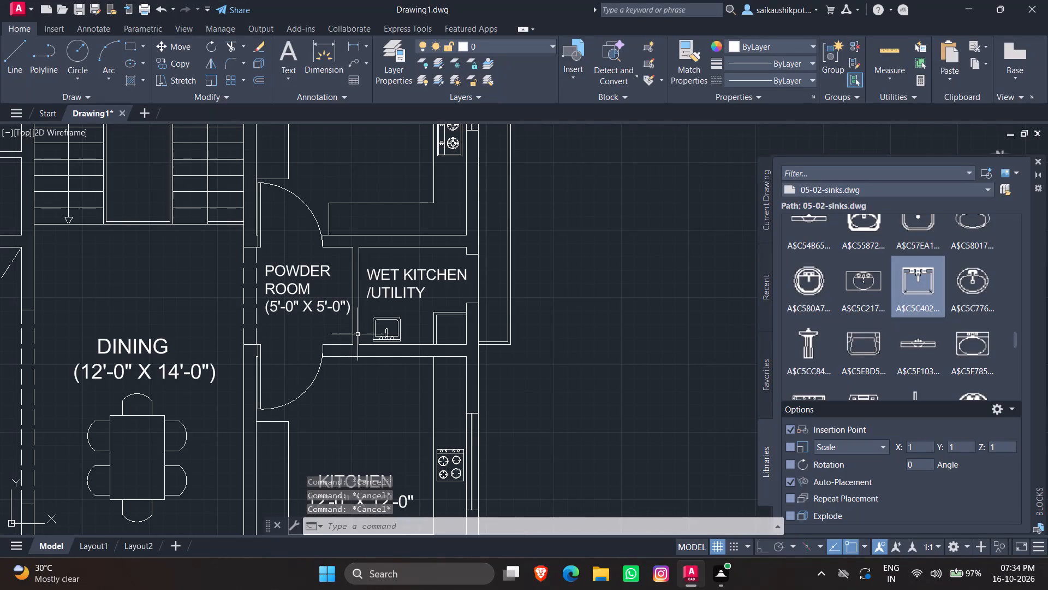
# Paste another copy of the WET KITCHEN /UTILITY label into the room with the two-burner hob above the powder room.
pyautogui.scroll(-1, 346, 372)
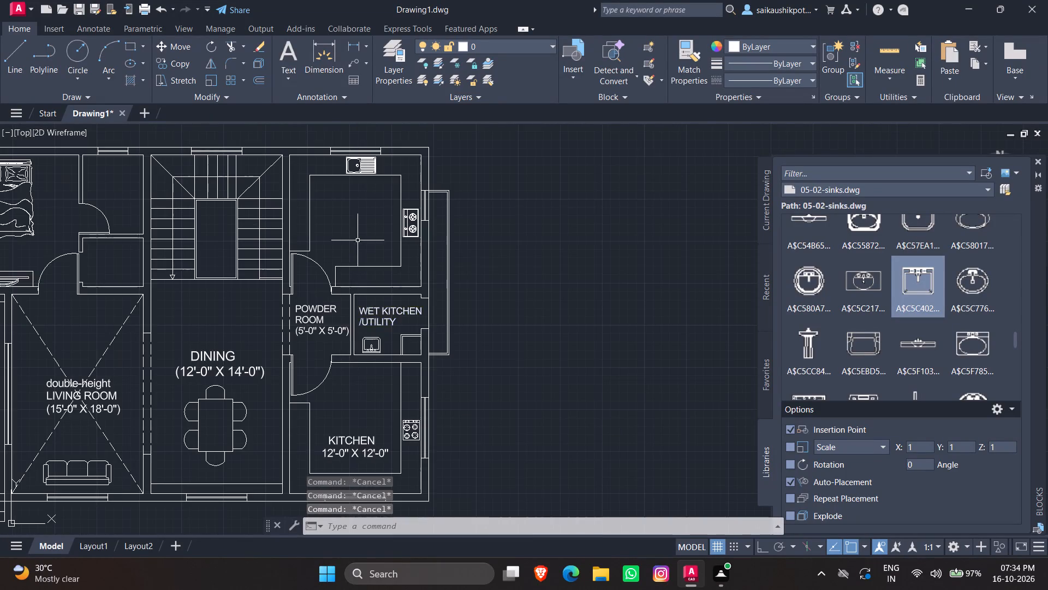
pyautogui.scroll(2, 356, 237)
pyautogui.scroll(-2, 356, 240)
pyautogui.hotkey('ctrl', 'v')
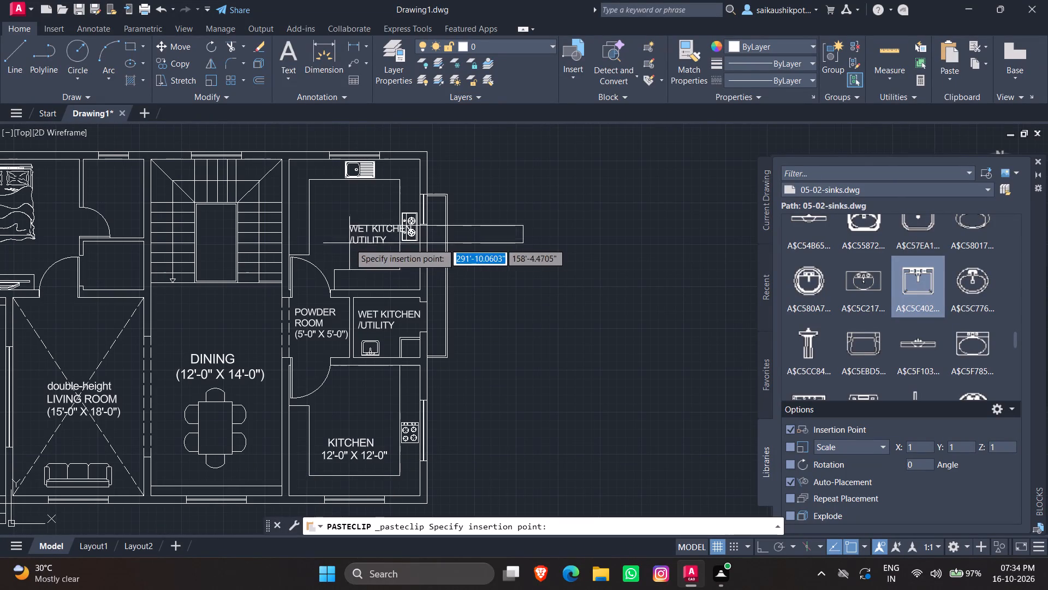
pyautogui.scroll(2, 343, 241)
pyautogui.click(302, 222)
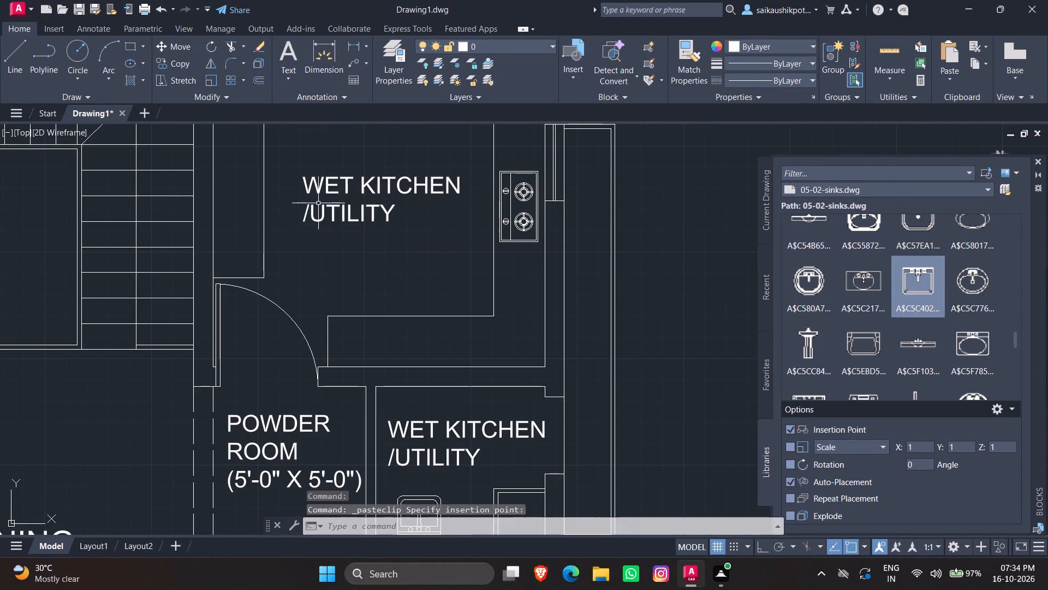
# Replace the text of the pasted label in the room with the two-burner hob with KITCHEN and (12'-0" X 12'-0") on two lines.
pyautogui.doubleClick(311, 192)
pyautogui.hotkey('ctrl', 'a')
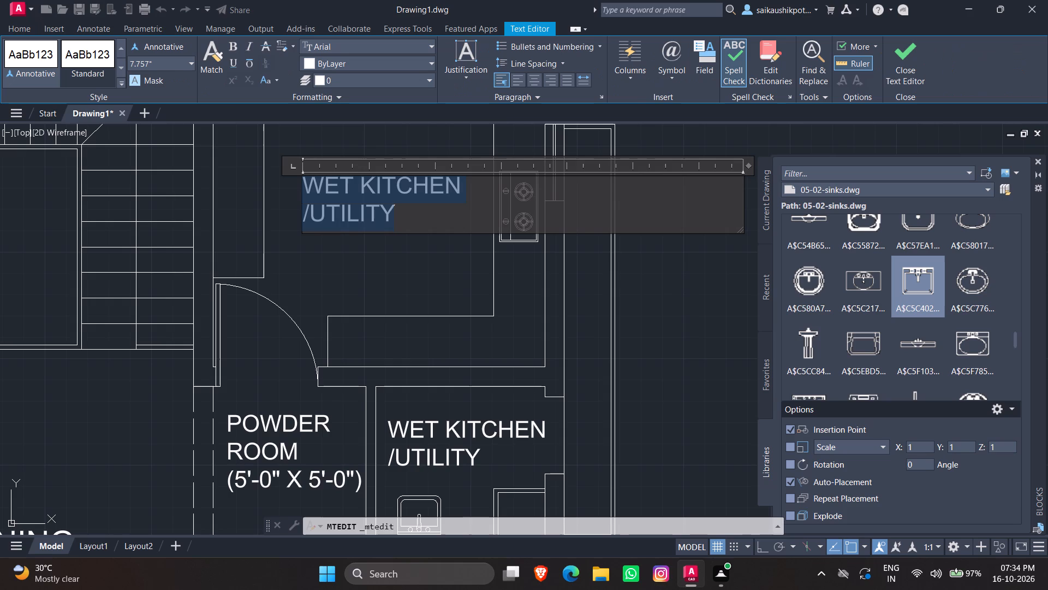
pyautogui.press('BackSpace')
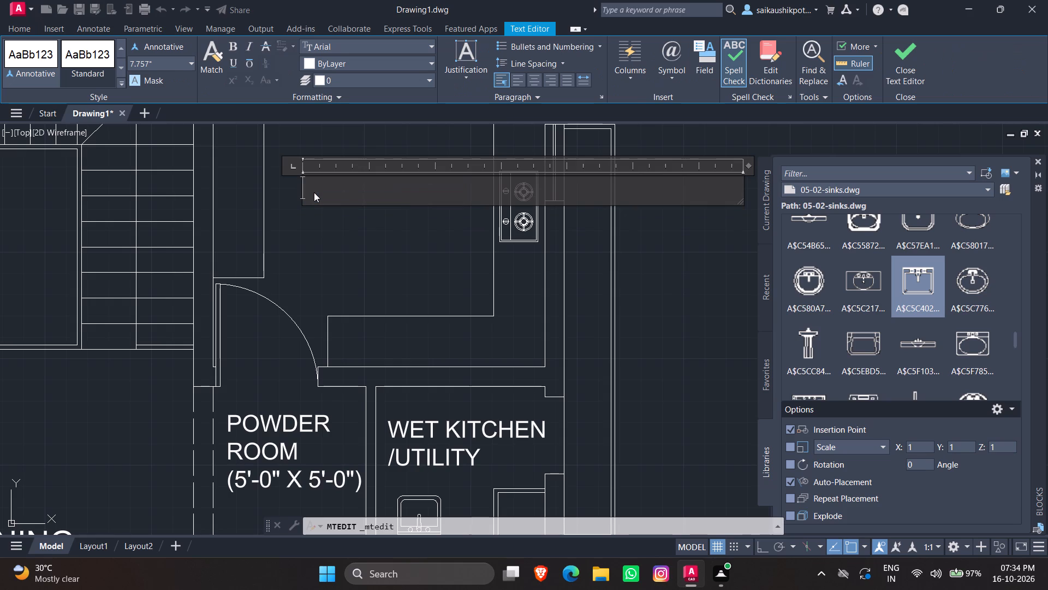
pyautogui.write('KITCHEN')
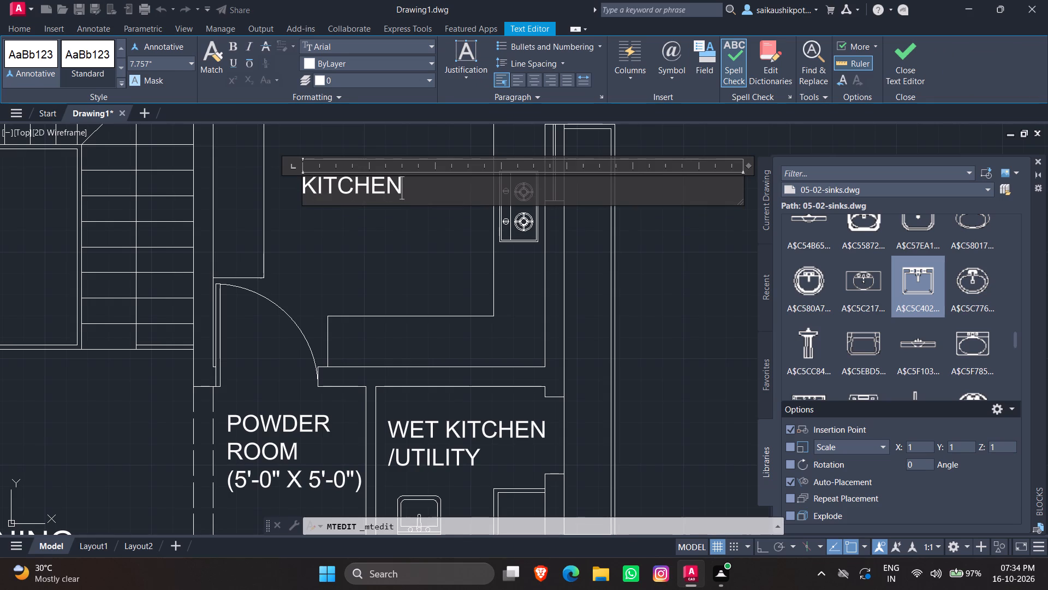
pyautogui.press('Return')
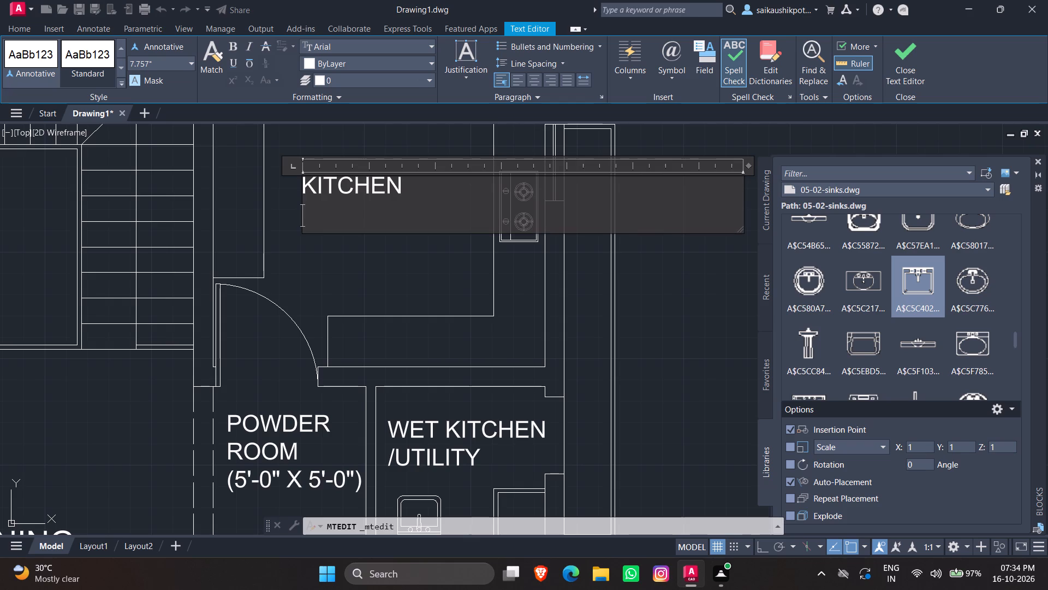
pyautogui.hotkey('shift', '(')
pyautogui.write("12'")
pyautogui.write('-0')
pyautogui.hotkey('shift', '"')
pyautogui.press('space')
pyautogui.write('X')
pyautogui.press('space')
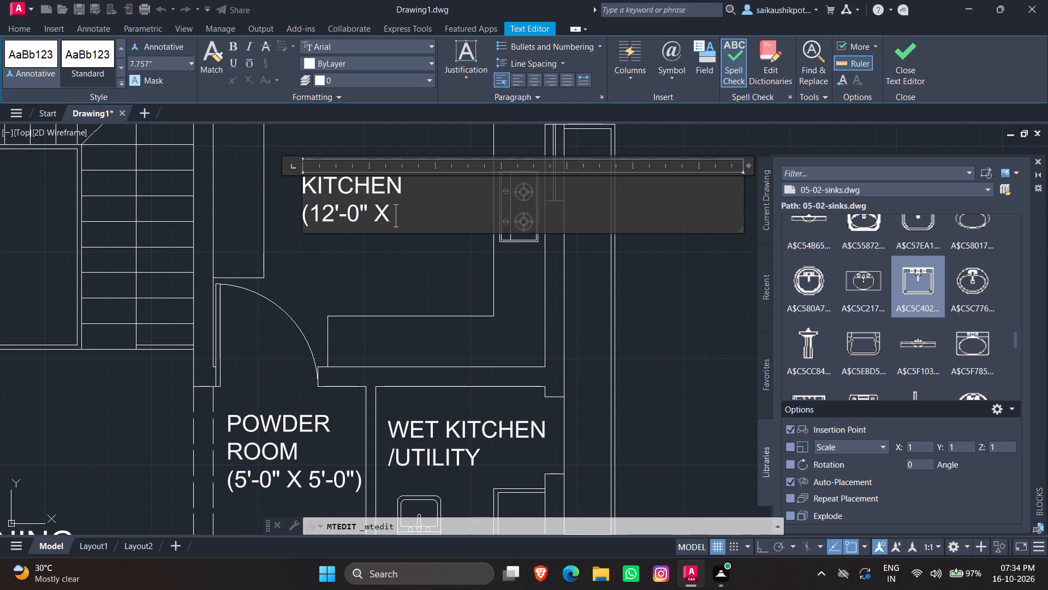
pyautogui.write("12'-0")
pyautogui.hotkey('shift', '"')
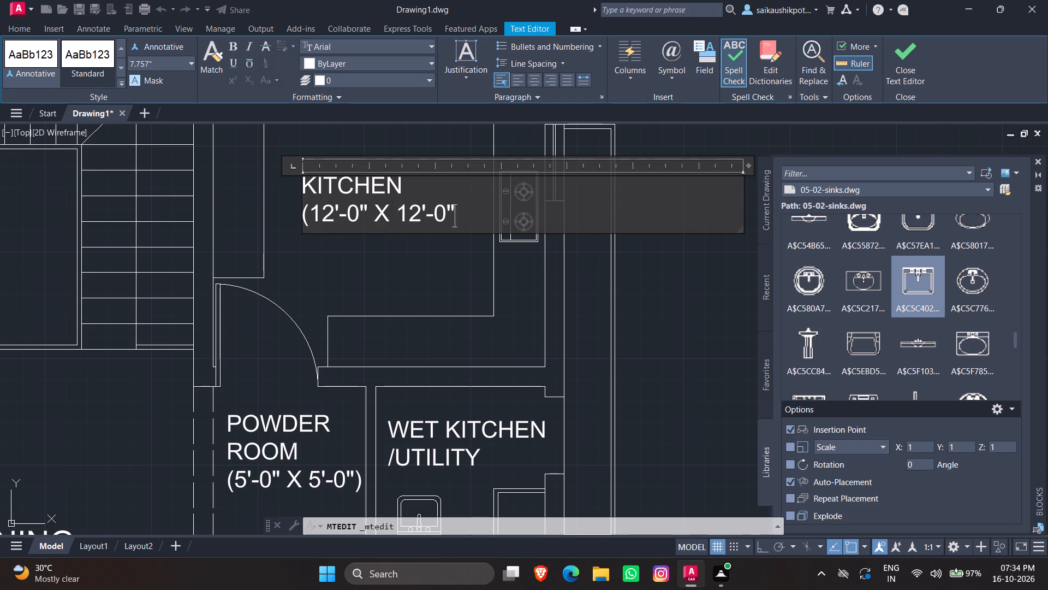
pyautogui.hotkey('shift', ')')
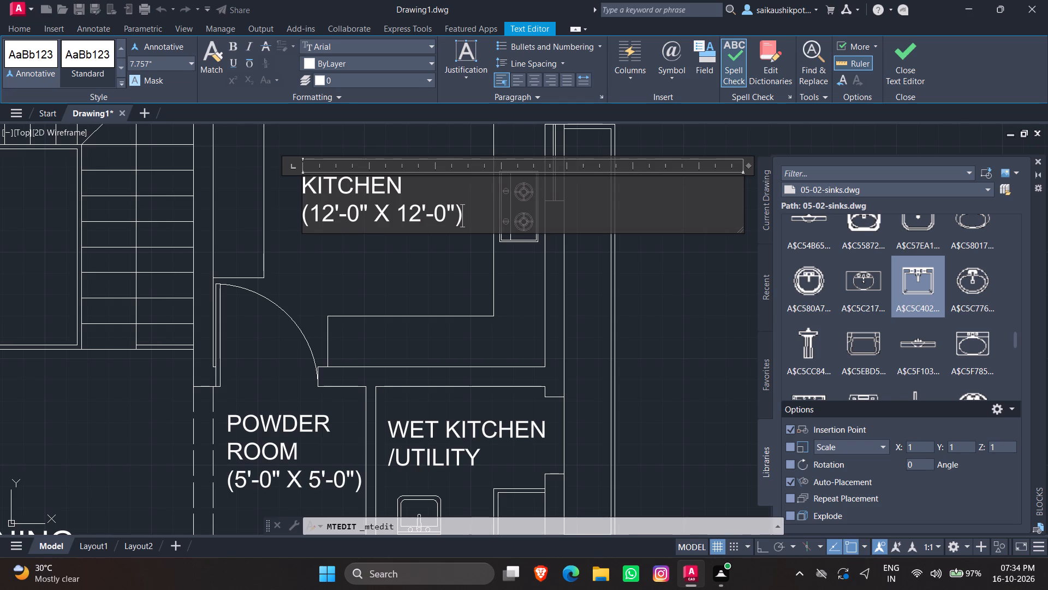
# Indent the KITCHEN line with four leading spaces to centre it over its dimensions, and finish editing the label.
pyautogui.press('Up')
pyautogui.press('Left')
pyautogui.press('Left')
pyautogui.press('Left')
pyautogui.press('Left')
pyautogui.press('Left')
pyautogui.press('Left')
pyautogui.press('Left')
pyautogui.press('space')
pyautogui.press('space')
pyautogui.press('space')
pyautogui.press('space')
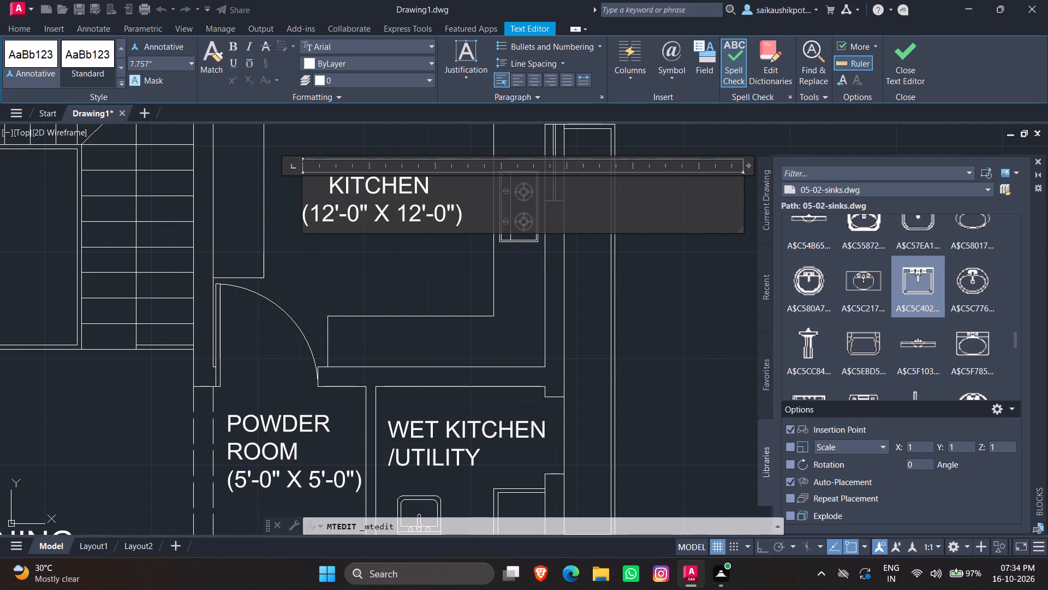
pyautogui.press('Escape')
pyautogui.press('Return')
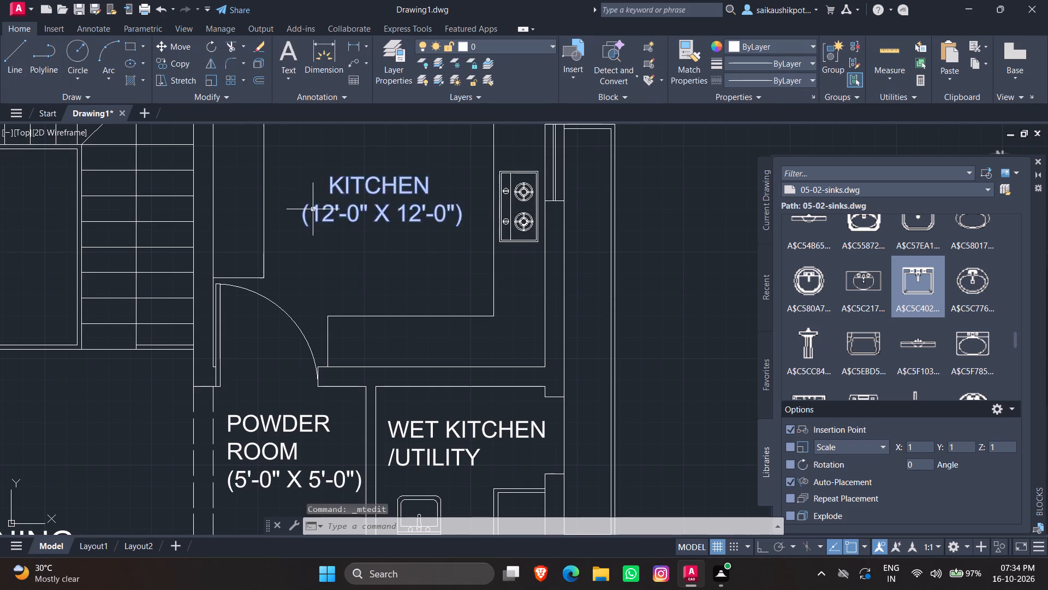
pyautogui.scroll(-2, 309, 235)
pyautogui.press('Escape')
pyautogui.press('Escape')
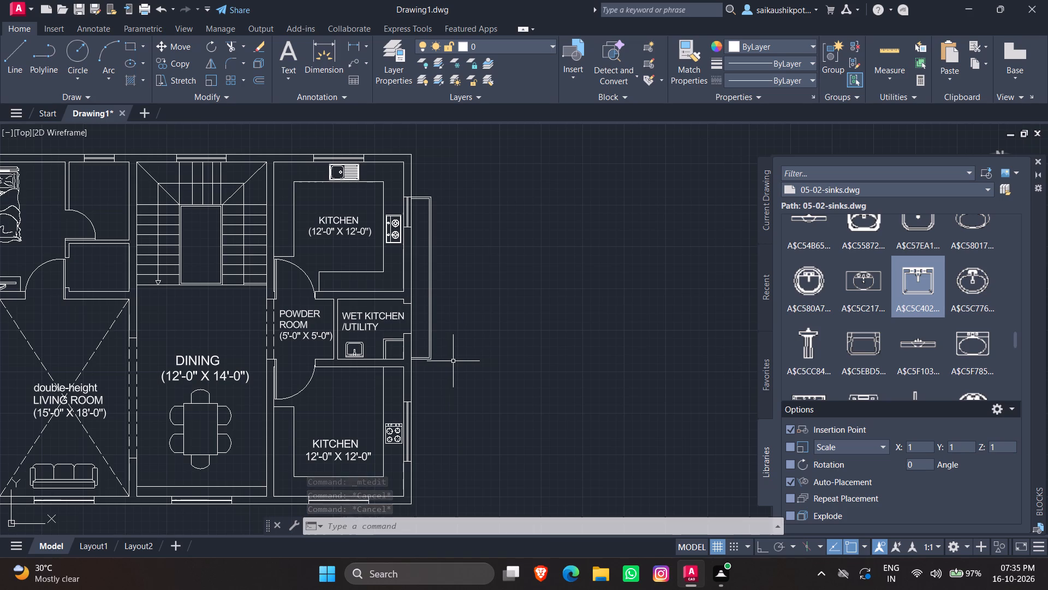
# Copy the POWDER ROOM label and paste it in the empty area outside the plan, beyond the narrow strip beside the wet kitchen.
pyautogui.scroll(2, 420, 275)
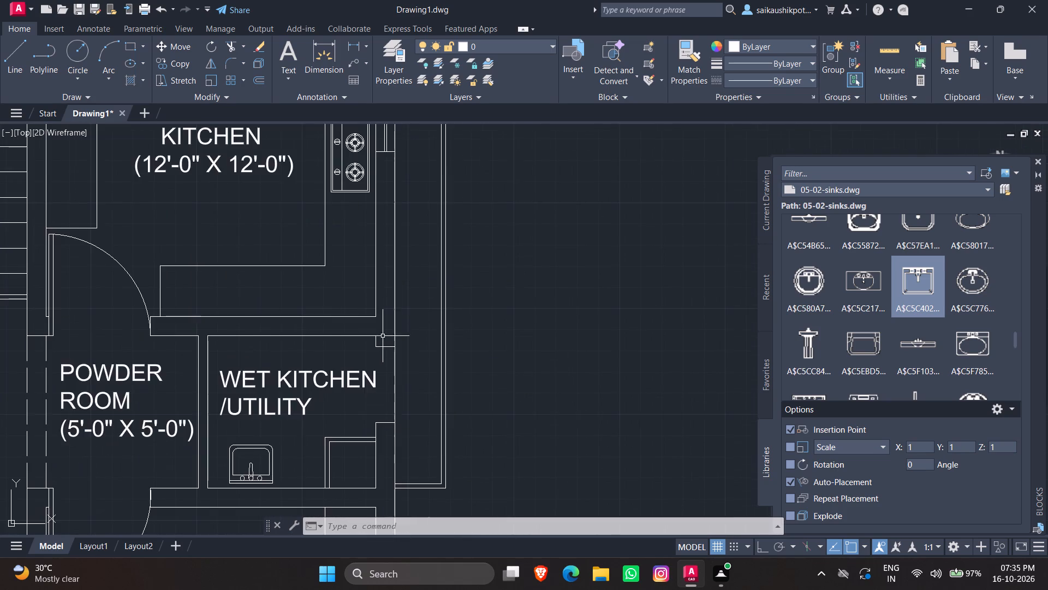
pyautogui.scroll(-1, 380, 339)
pyautogui.click(212, 366)
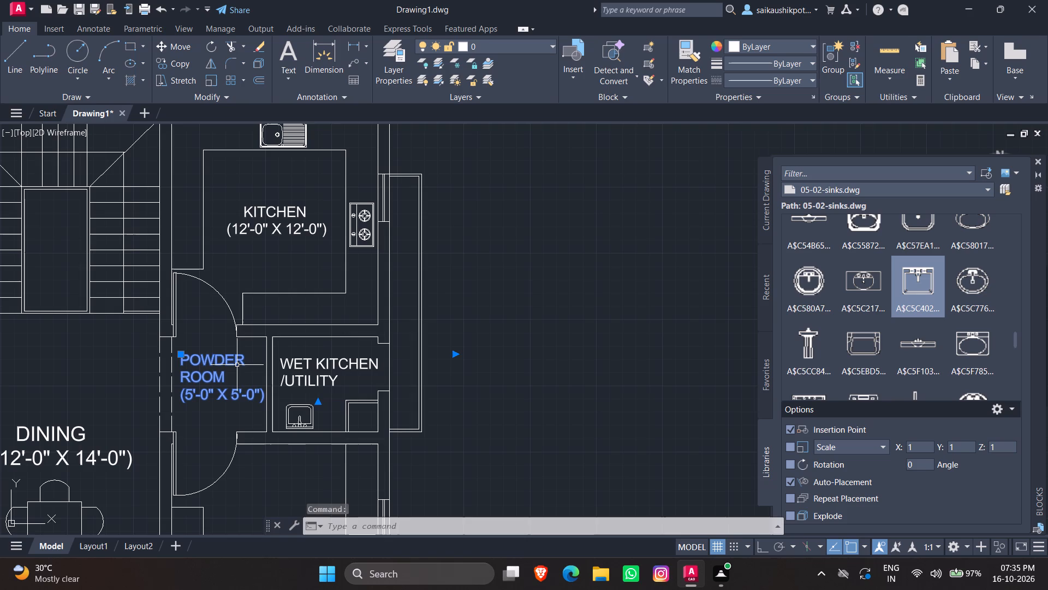
pyautogui.hotkey('ctrl', 'c')
pyautogui.hotkey('ctrl', 'v')
pyautogui.click(472, 345)
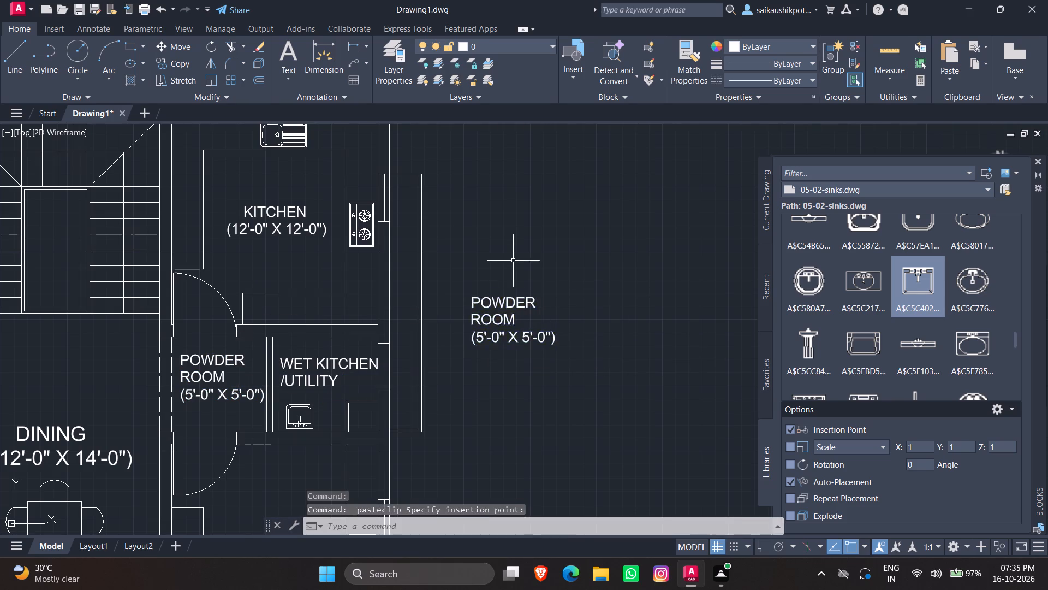
# Rotate the pasted POWDER ROOM label 90 degrees counterclockwise about its upper-left corner, with Ortho on.
pyautogui.click(514, 261)
pyautogui.click(482, 342)
pyautogui.press('r')
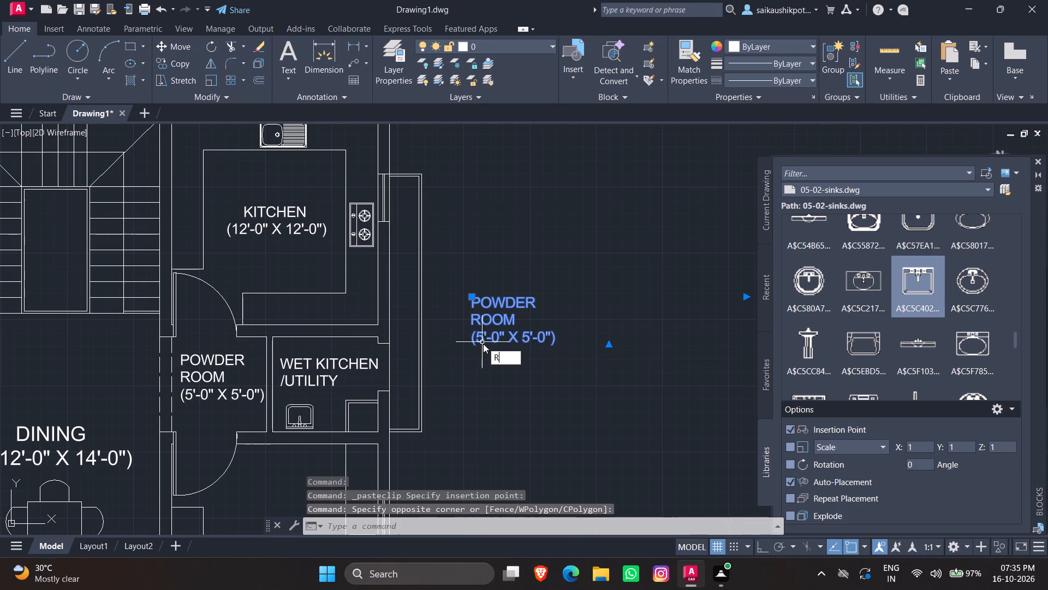
pyautogui.press('o')
pyautogui.press('Return')
pyautogui.click(474, 299)
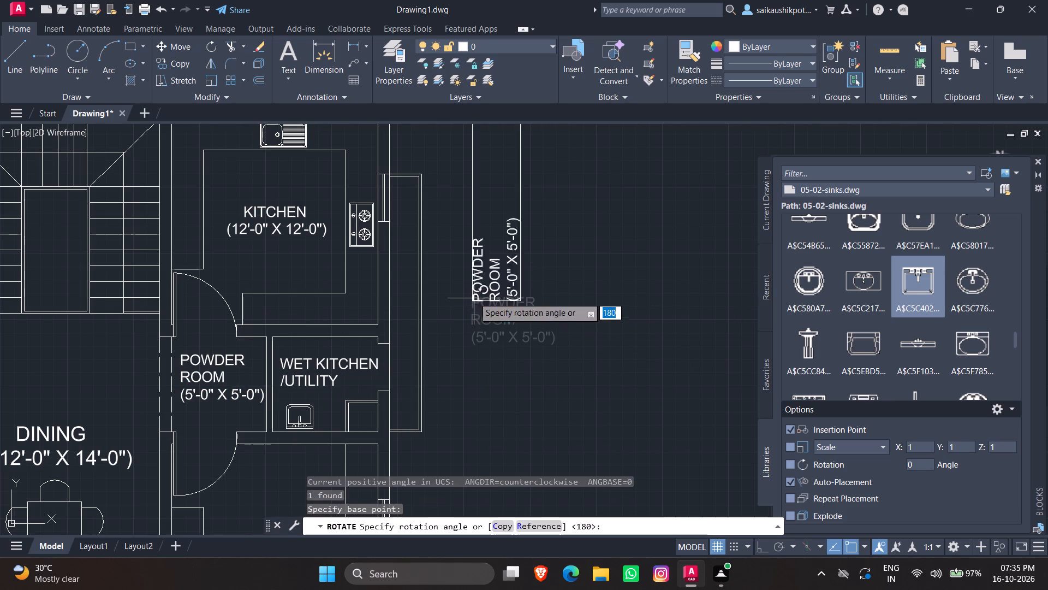
pyautogui.press('F8')
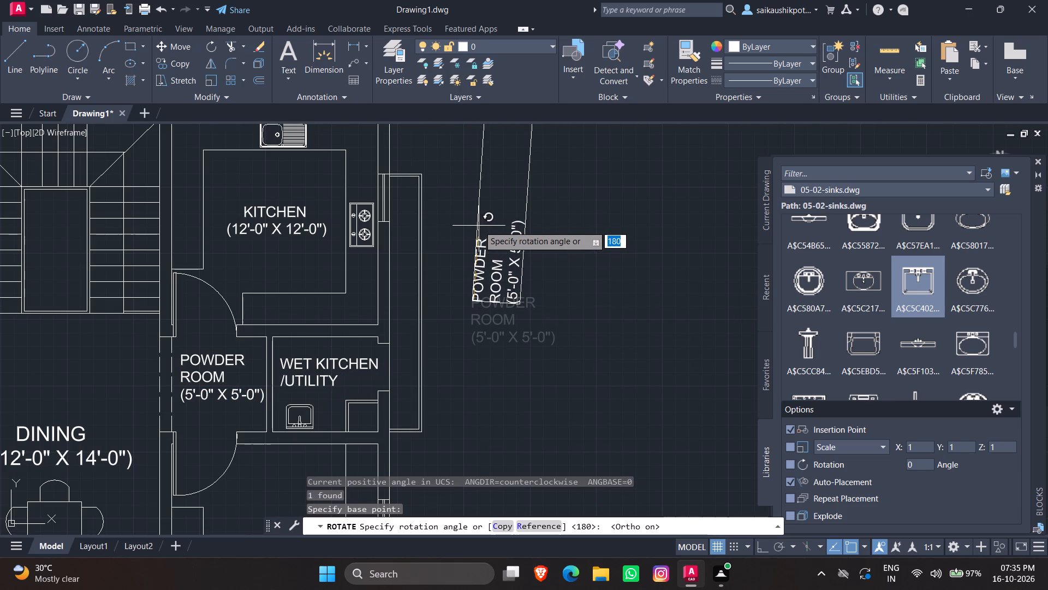
pyautogui.click(471, 223)
# Replace the entire text of the rotated POWDER ROOM label with WET KITCHEN.
pyautogui.moveTo(499, 232); pyautogui.dragTo(496, 238)
pyautogui.tripleClick(485, 263)
pyautogui.click(485, 263)
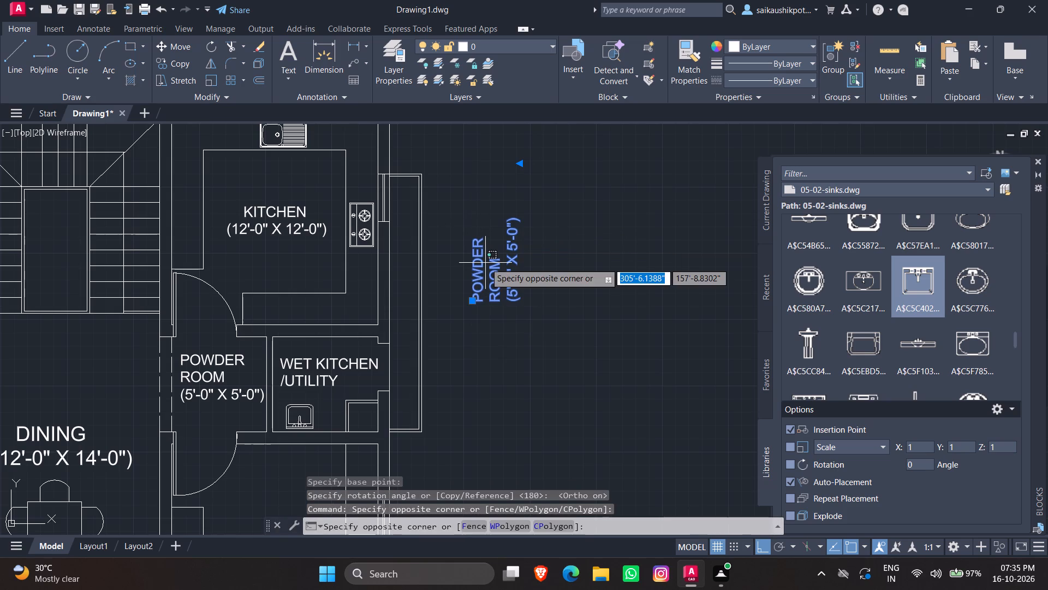
pyautogui.tripleClick(478, 272)
pyautogui.doubleClick(486, 285)
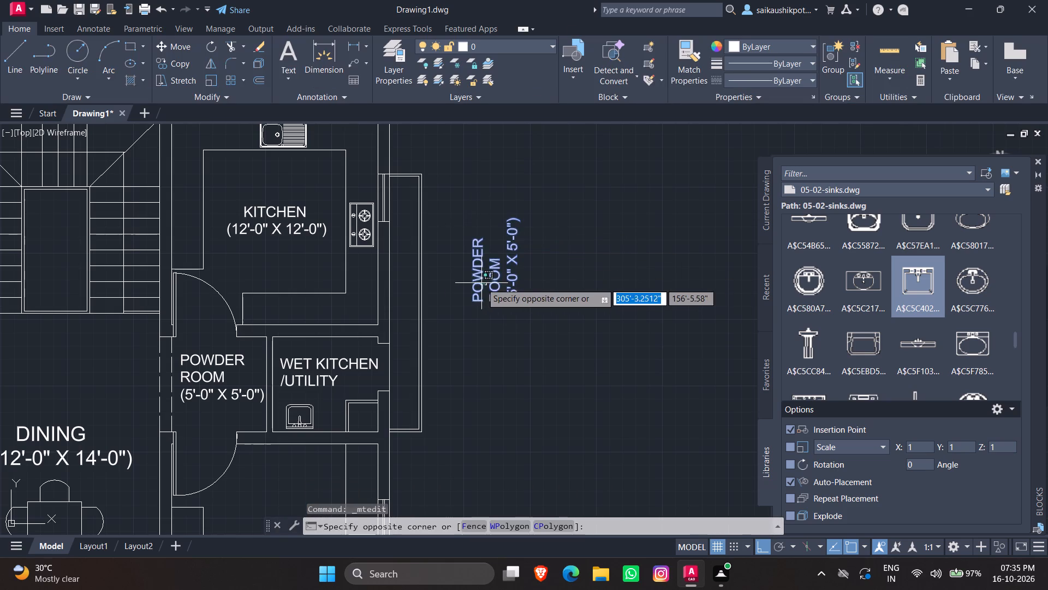
pyautogui.doubleClick(481, 283)
pyautogui.hotkey('ctrl', 'a')
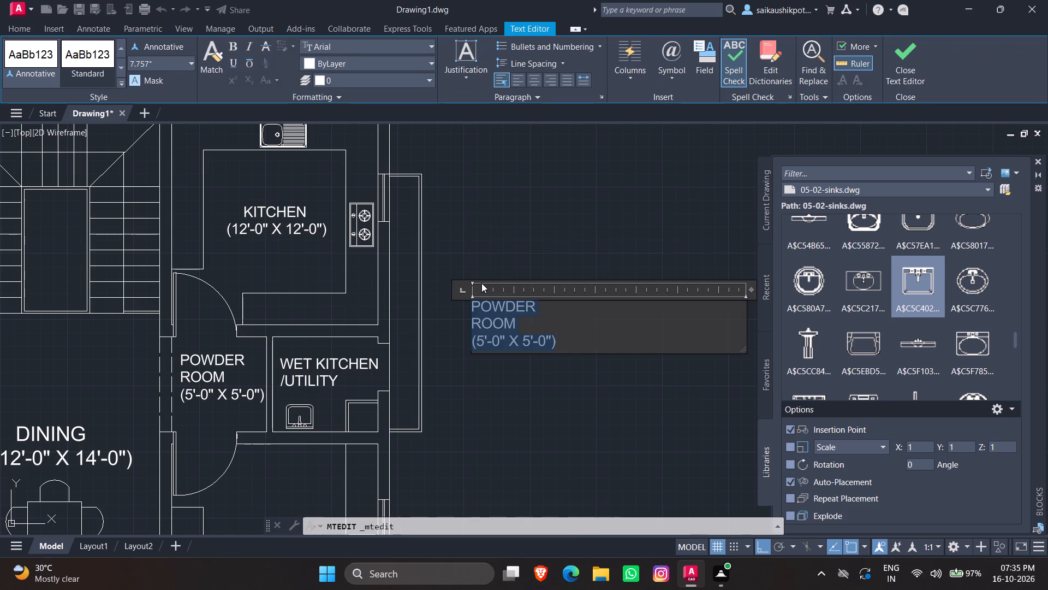
pyautogui.press('BackSpace')
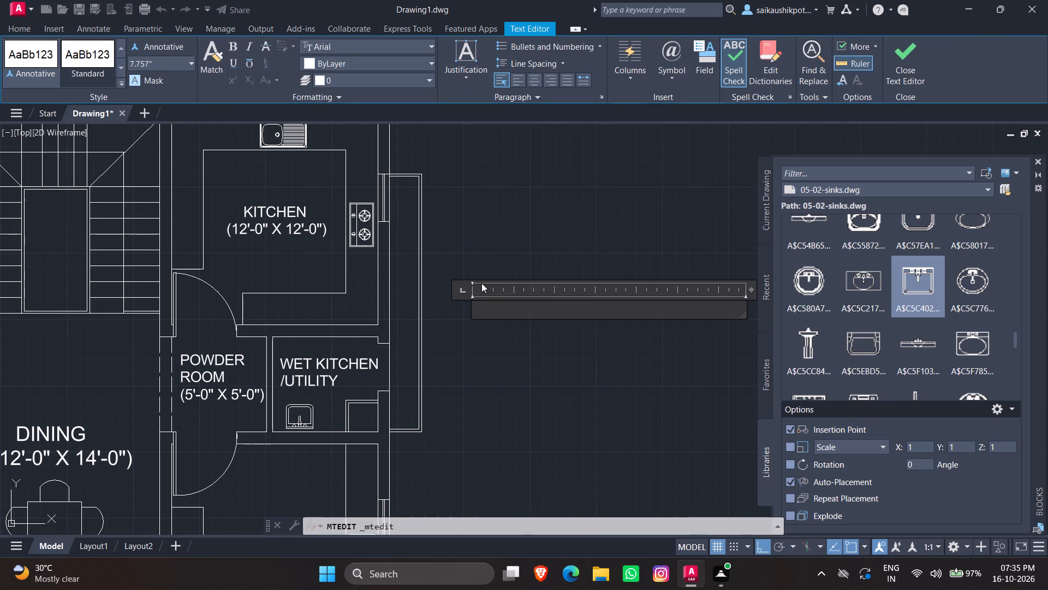
pyautogui.write('WET')
pyautogui.press('space')
pyautogui.write('UTILITY')
pyautogui.press('BackSpace')
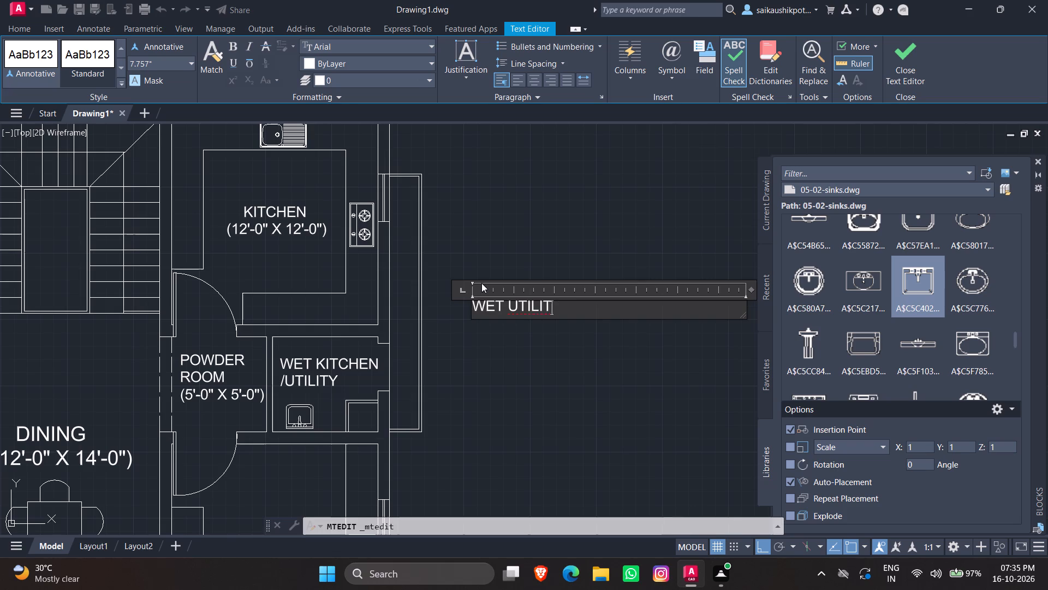
pyautogui.press('BackSpace')
pyautogui.press('BackSpace')
pyautogui.press('BackSpace')
pyautogui.press('BackSpace')
pyautogui.press('BackSpace')
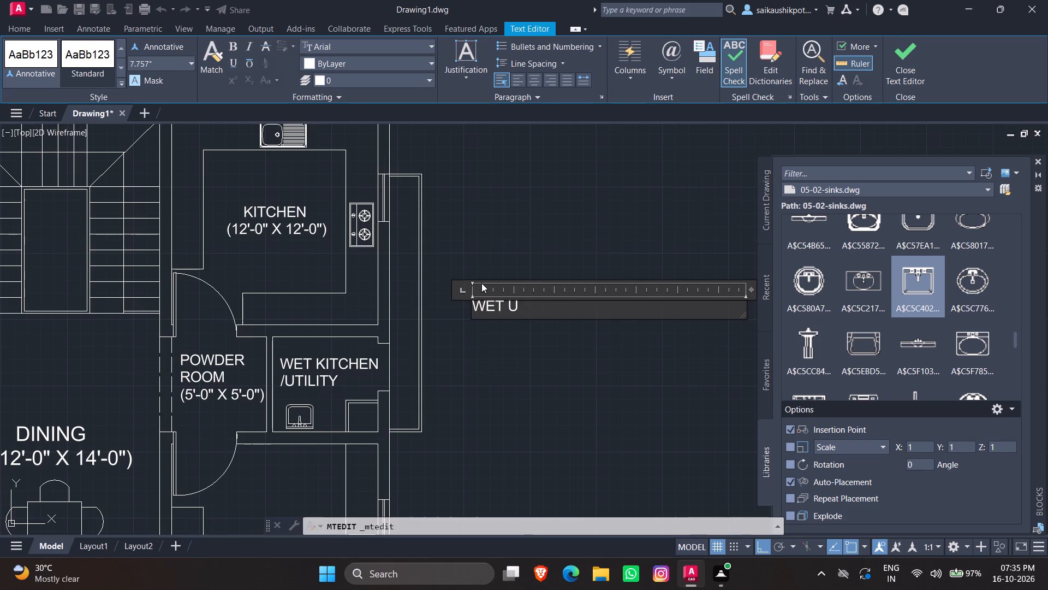
pyautogui.press('BackSpace')
pyautogui.write('KITCHEN')
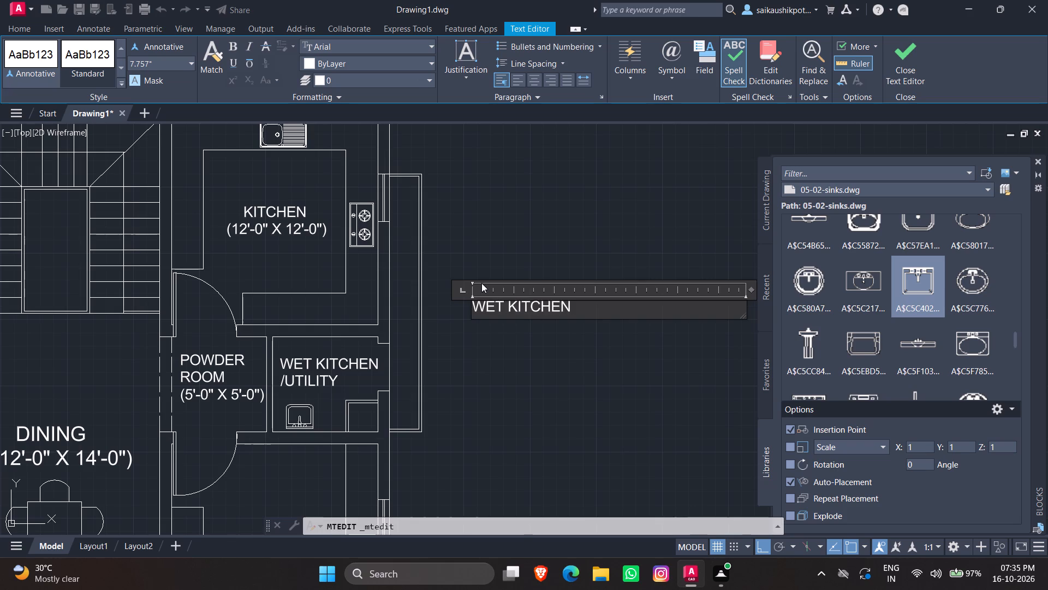
# Add a second line reading /UTILITY to the rotated WET KITCHEN label and finish editing it.
pyautogui.press('Return')
pyautogui.write('/UTILITY')
pyautogui.press('Return')
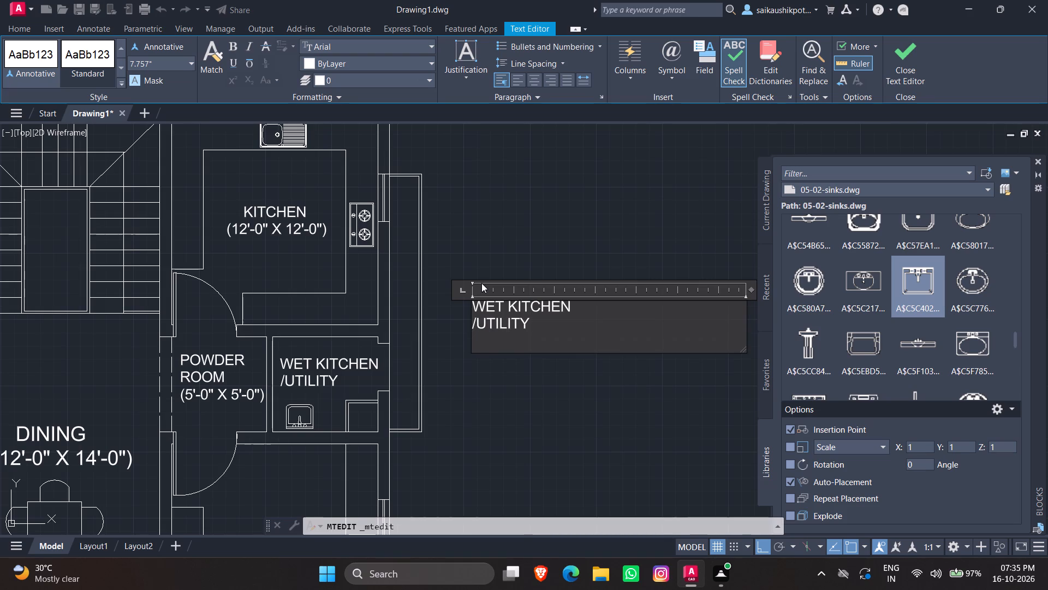
pyautogui.press('Escape')
pyautogui.click(531, 292)
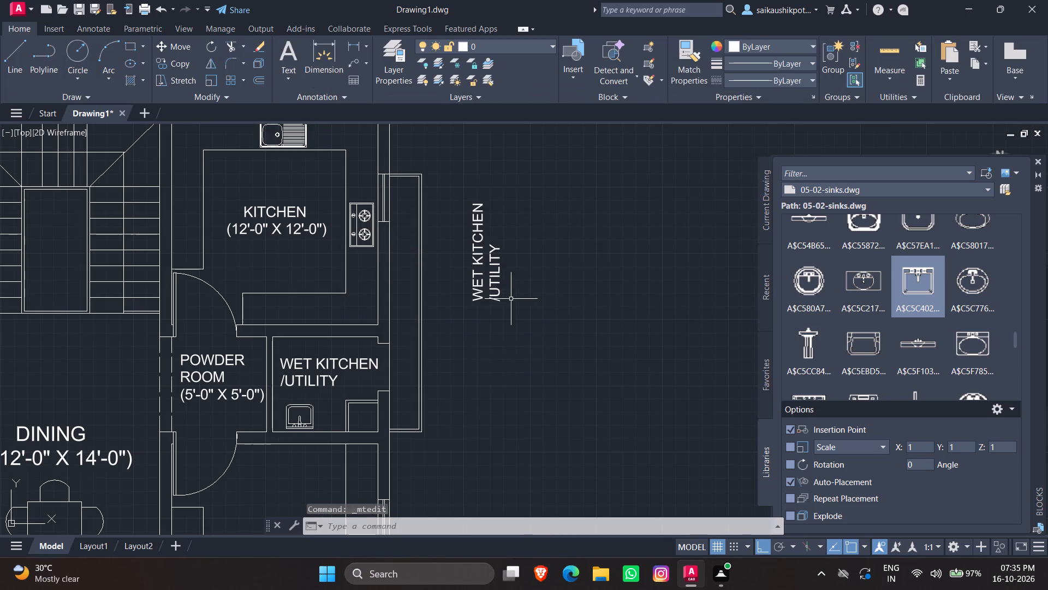
# Move the vertical WET KITCHEN /UTILITY label slightly straight down by its insertion grip, keeping it outside the plan.
pyautogui.scroll(1, 497, 290)
pyautogui.moveTo(467, 281); pyautogui.dragTo(462, 288)
pyautogui.click(443, 322)
pyautogui.click(454, 309)
pyautogui.click(453, 309)
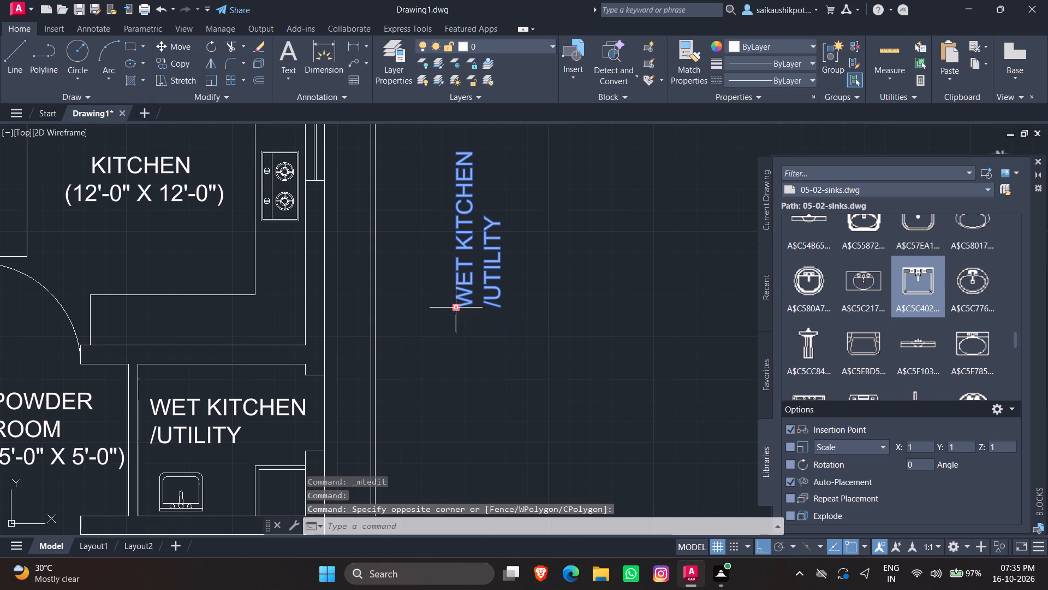
pyautogui.moveTo(455, 310); pyautogui.dragTo(446, 310)
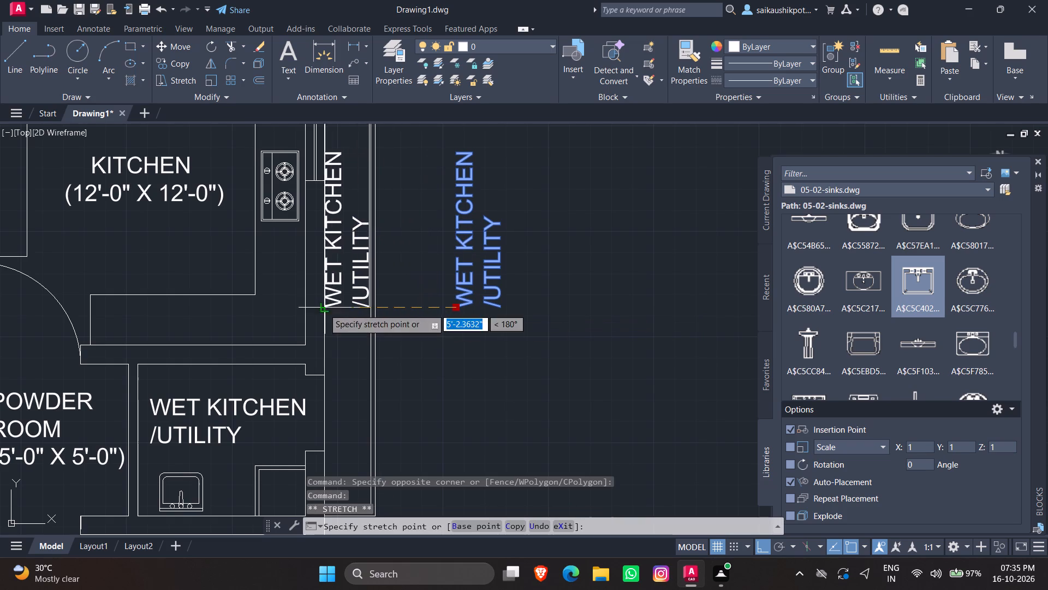
pyautogui.click(478, 342)
pyautogui.press('Escape')
# Scale the vertical WET KITCHEN /UTILITY label down from a base point near its lower-left end, so it fits the narrow utility strip.
pyautogui.click(472, 306)
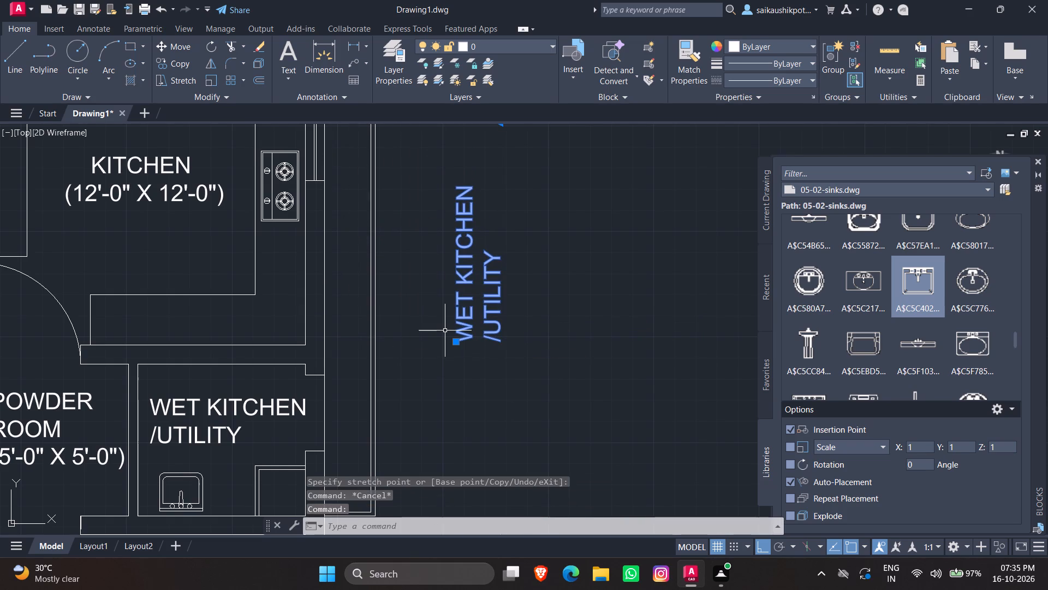
pyautogui.press('s')
pyautogui.press('c')
pyautogui.press('Return')
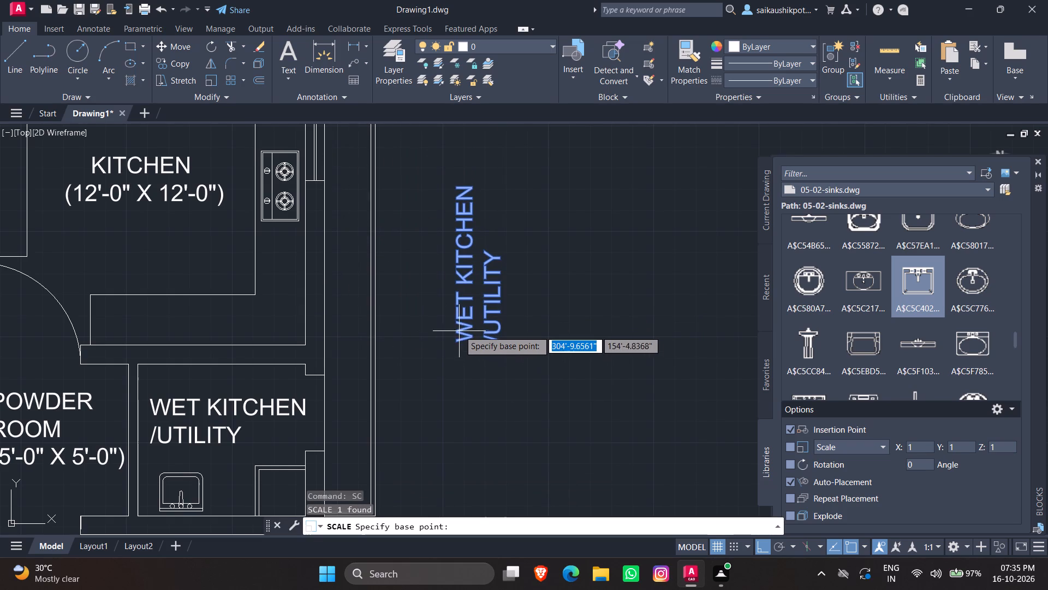
pyautogui.click(458, 330)
pyautogui.scroll(1, 487, 319)
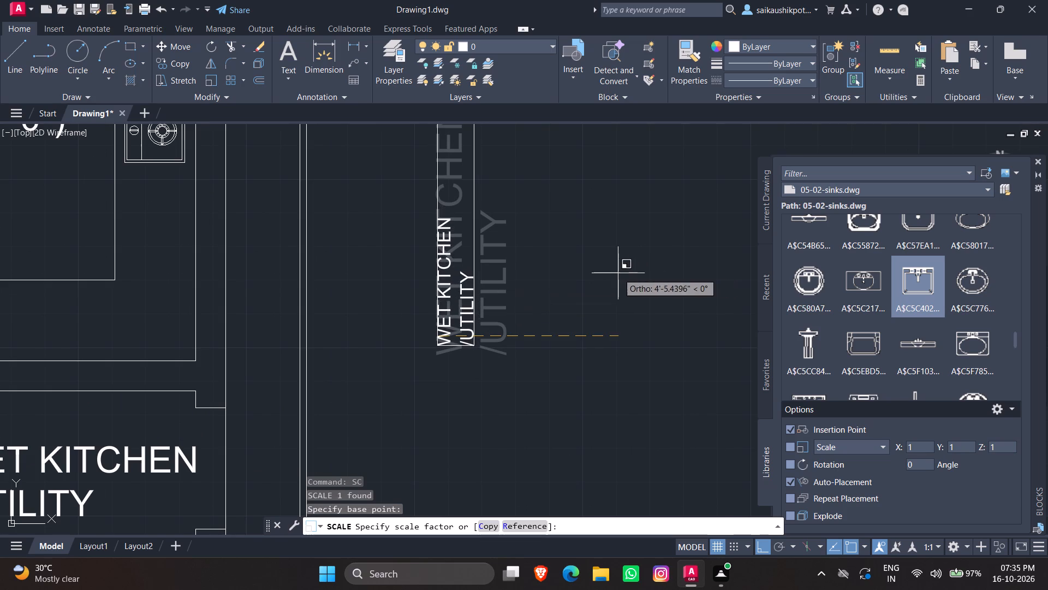
pyautogui.click(682, 253)
# Move the vertical WET KITCHEN /UTILITY label by its insertion grip, with Ortho on, into the narrow strip outside the upper kitchen's wall.
pyautogui.moveTo(503, 297); pyautogui.dragTo(489, 305)
pyautogui.click(458, 324)
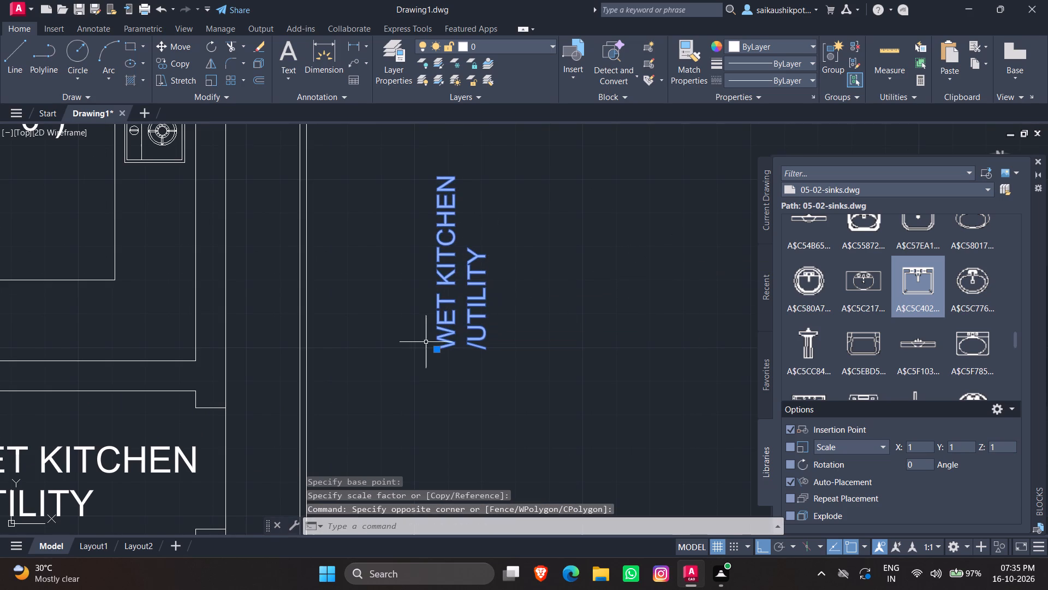
pyautogui.moveTo(438, 350); pyautogui.dragTo(426, 353)
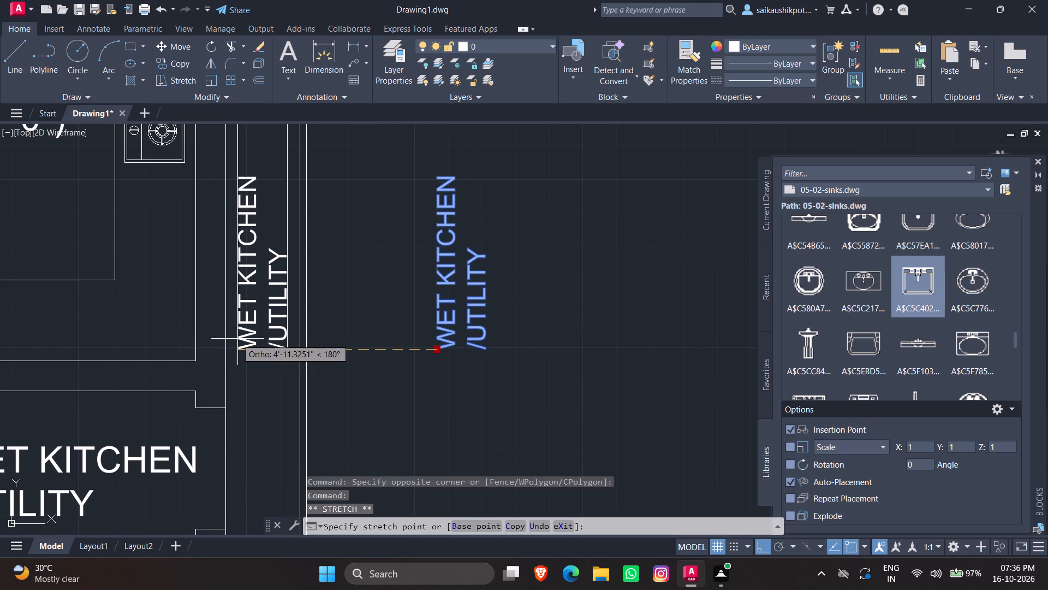
pyautogui.click(236, 339)
pyautogui.press('Escape')
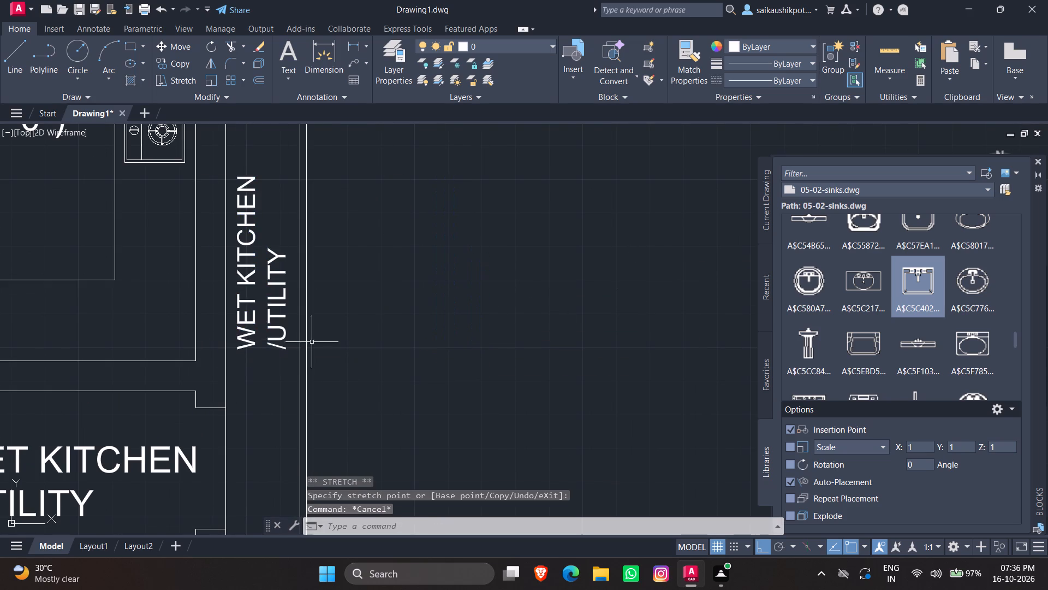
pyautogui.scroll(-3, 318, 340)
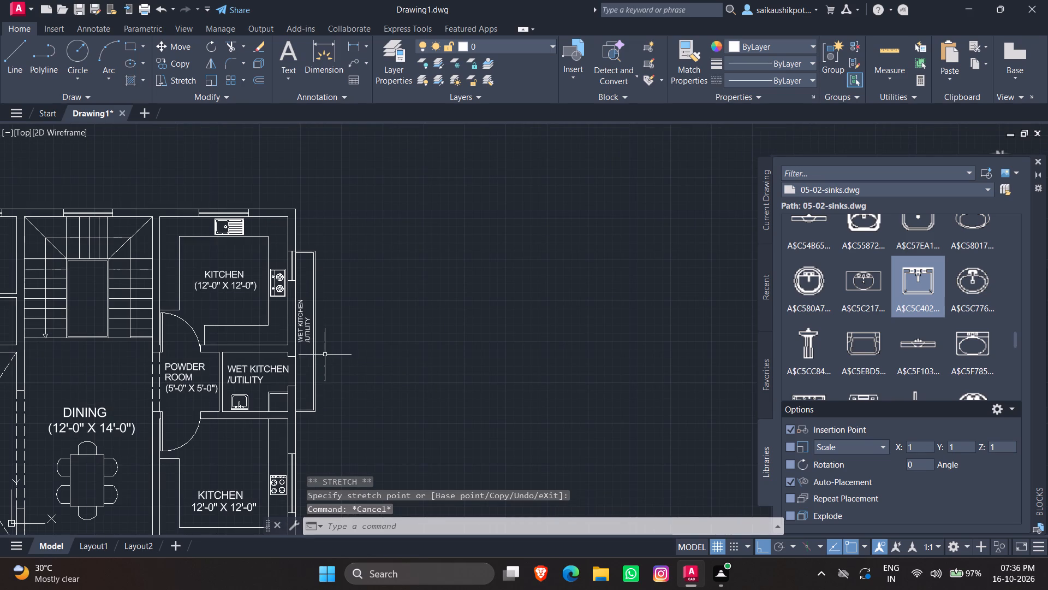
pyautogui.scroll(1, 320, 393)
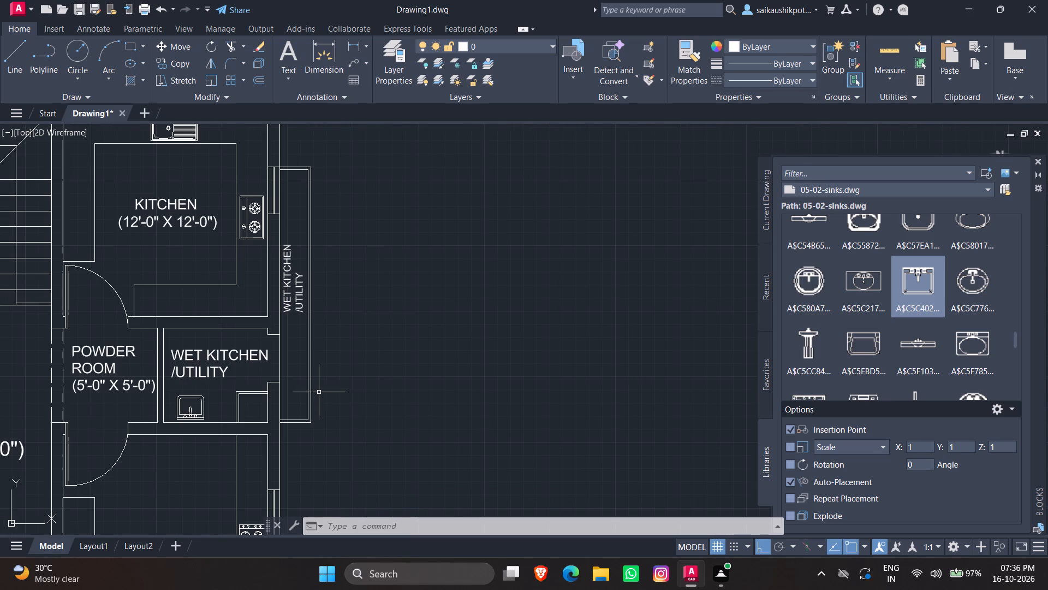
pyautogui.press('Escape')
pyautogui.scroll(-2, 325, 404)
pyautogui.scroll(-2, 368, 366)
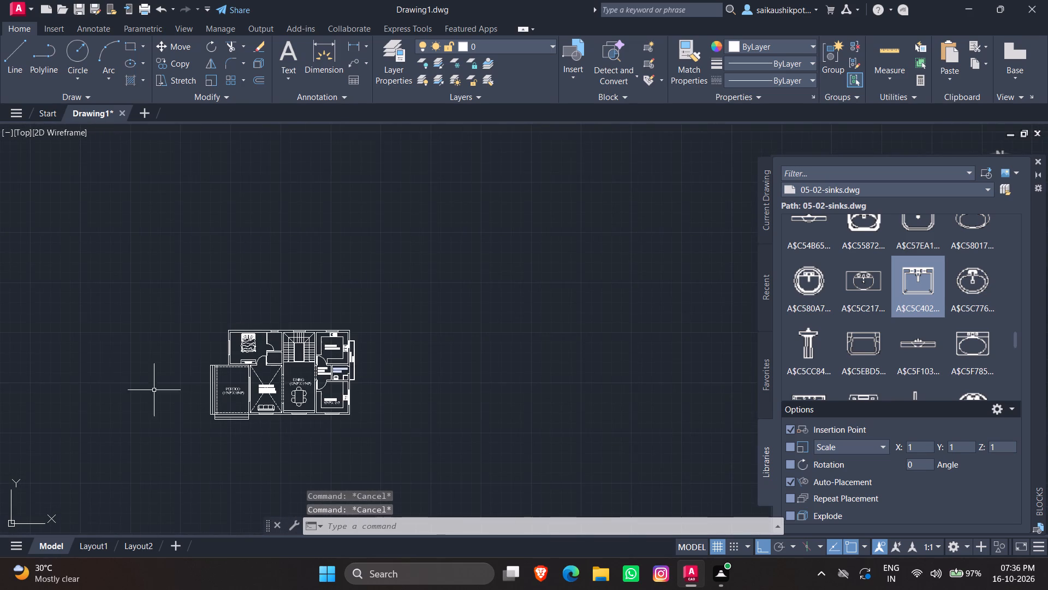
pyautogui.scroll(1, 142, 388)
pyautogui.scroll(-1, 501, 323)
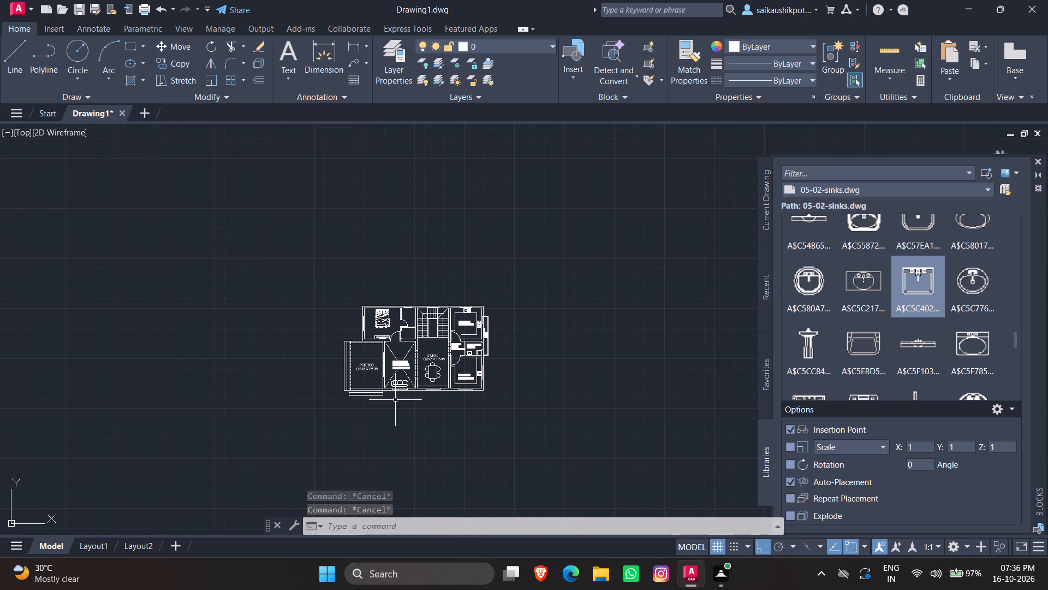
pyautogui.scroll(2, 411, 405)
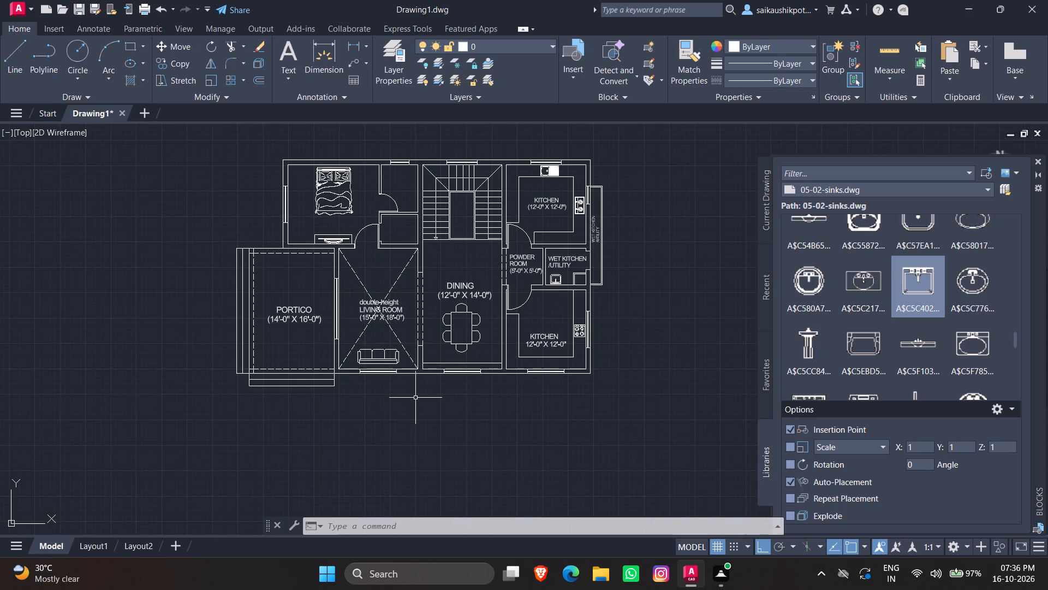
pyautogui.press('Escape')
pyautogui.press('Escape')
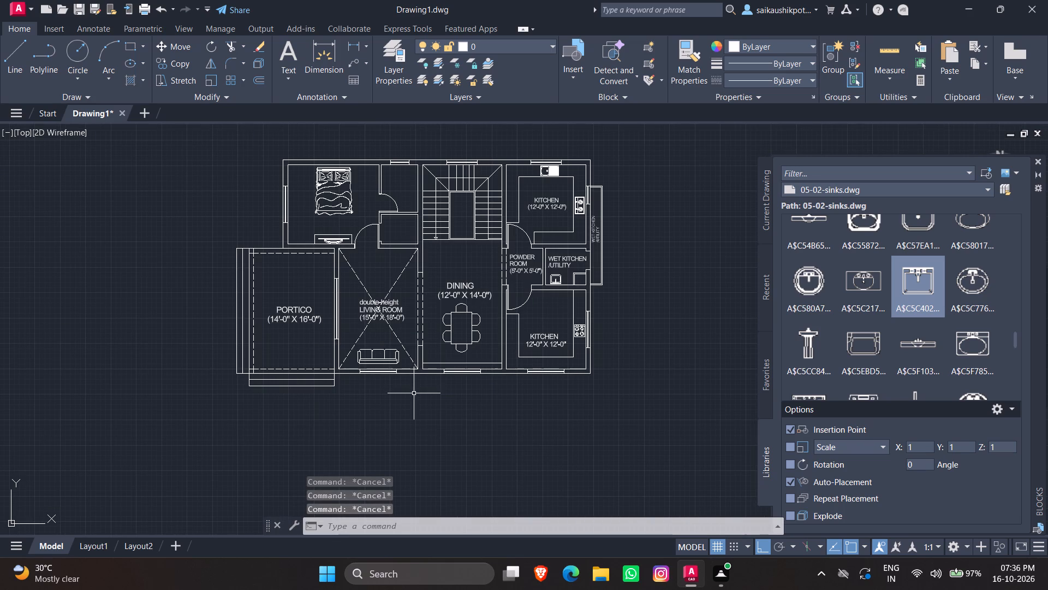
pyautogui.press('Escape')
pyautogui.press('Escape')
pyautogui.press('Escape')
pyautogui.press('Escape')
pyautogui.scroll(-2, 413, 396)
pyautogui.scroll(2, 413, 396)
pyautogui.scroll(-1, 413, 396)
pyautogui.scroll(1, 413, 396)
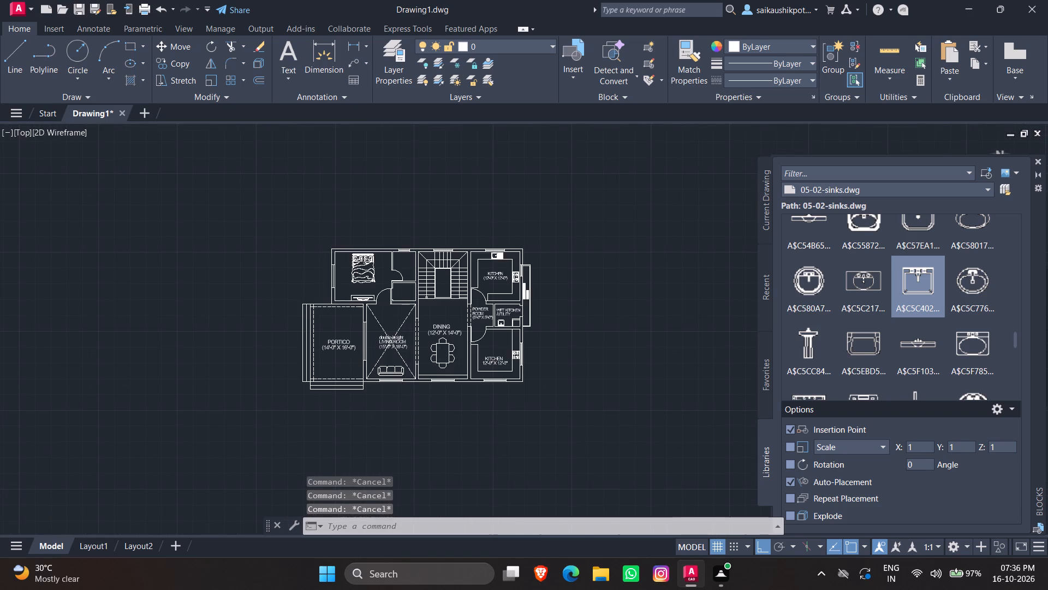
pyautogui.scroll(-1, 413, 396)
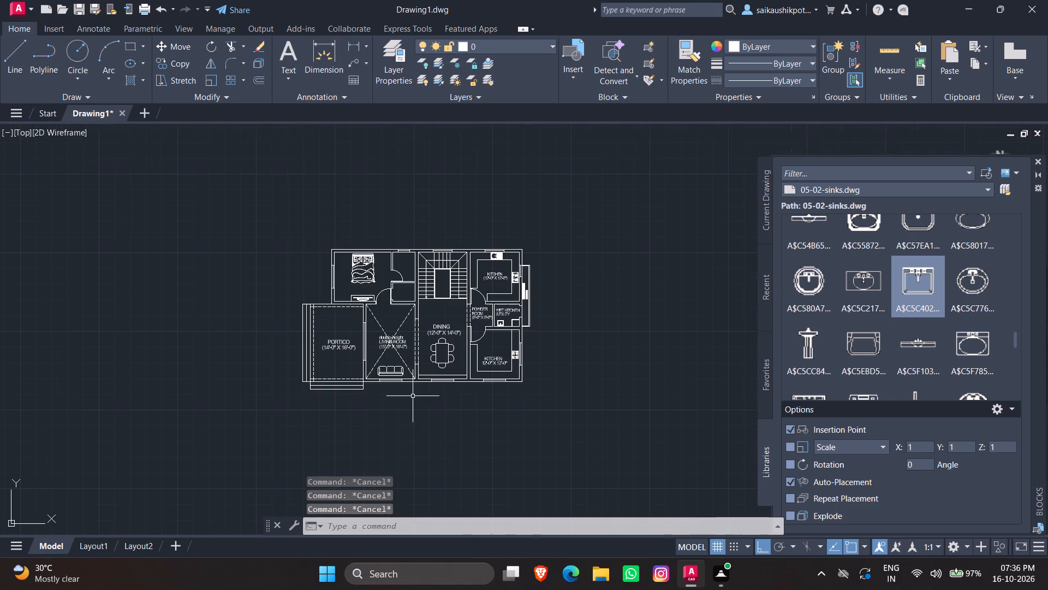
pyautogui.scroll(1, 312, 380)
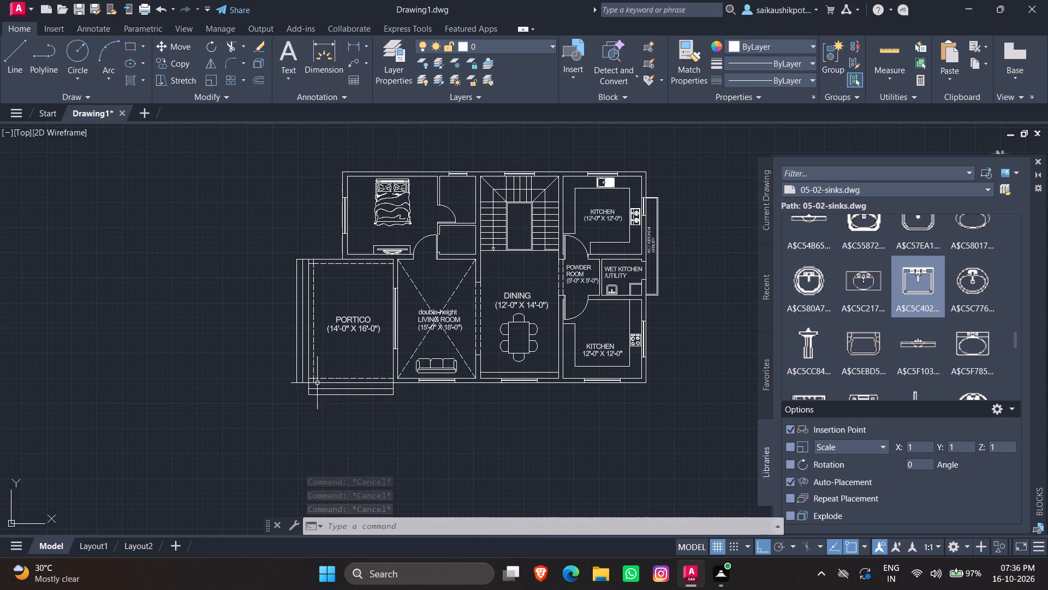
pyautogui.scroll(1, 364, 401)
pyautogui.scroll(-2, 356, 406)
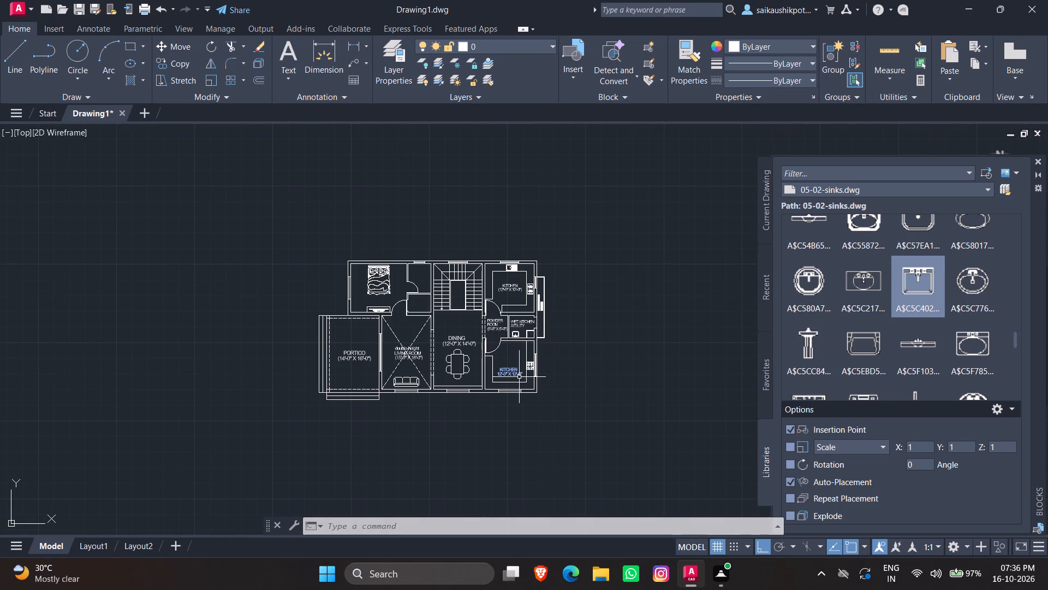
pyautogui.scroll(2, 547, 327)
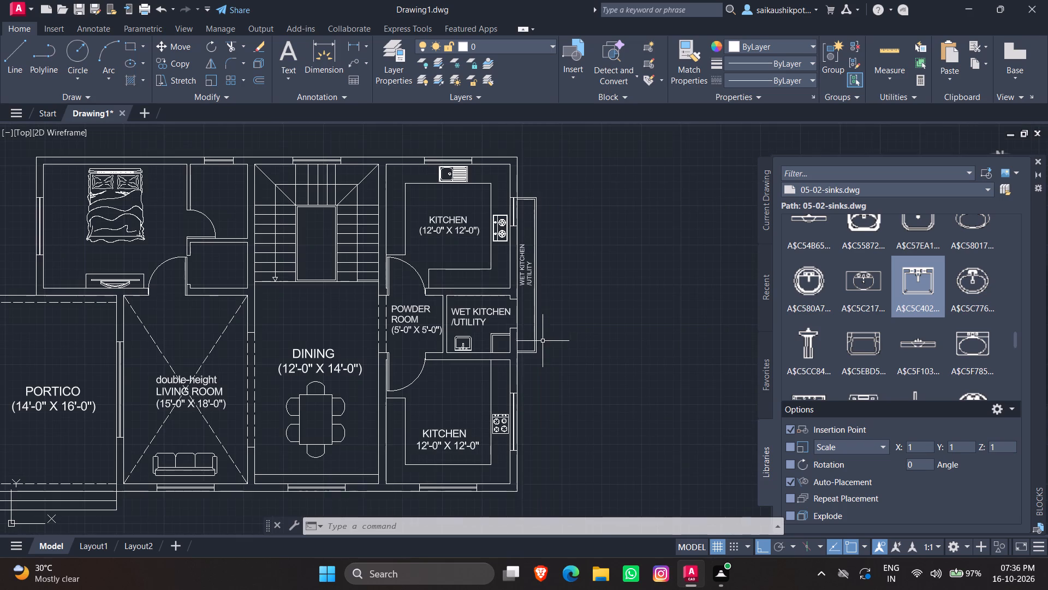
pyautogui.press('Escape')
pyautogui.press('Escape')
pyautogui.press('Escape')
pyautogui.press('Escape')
# Offset the outer vertical line of the utility strip 3' outward, away from the plan.
pyautogui.scroll(2, 543, 344)
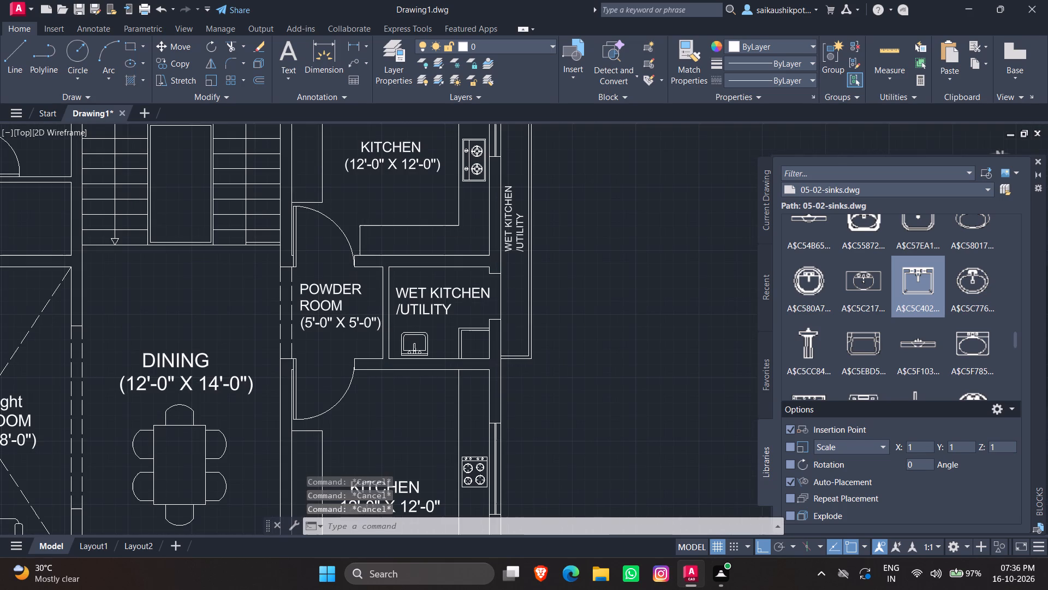
pyautogui.press('o')
pyautogui.press('Return')
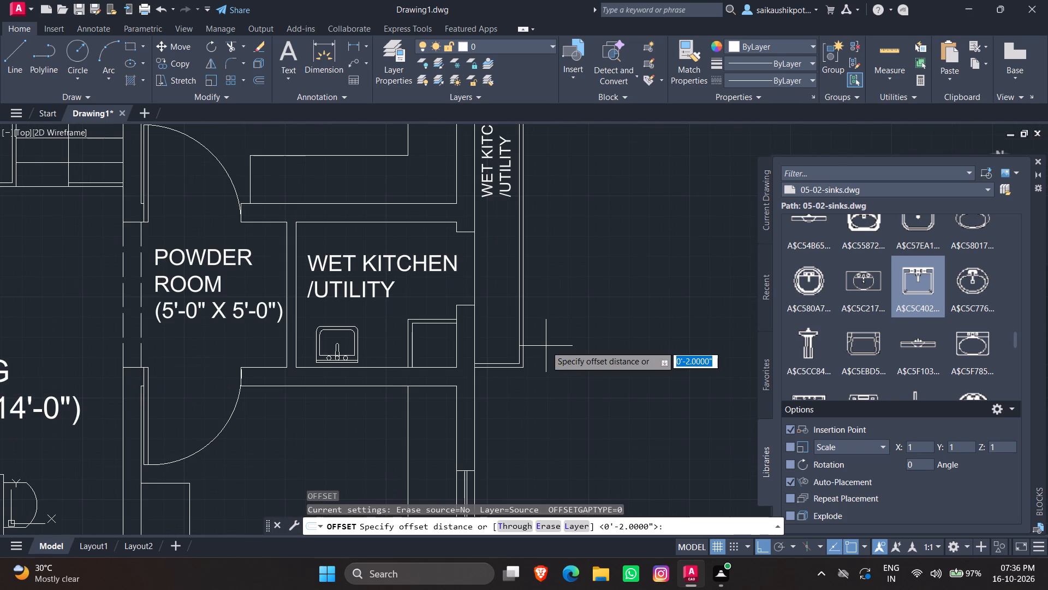
pyautogui.press('3')
pyautogui.press("'")
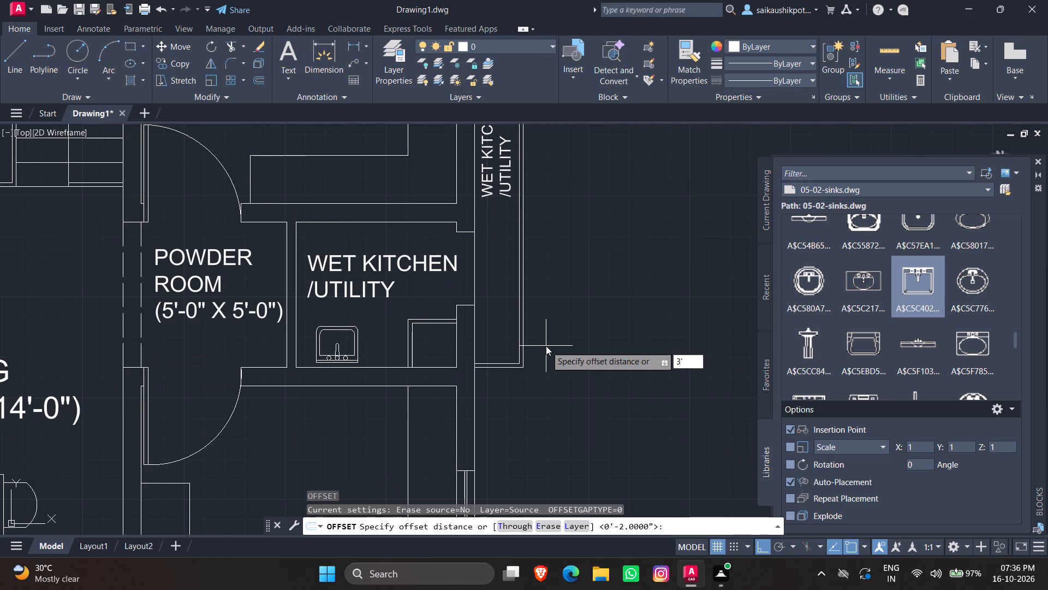
pyautogui.press('Return')
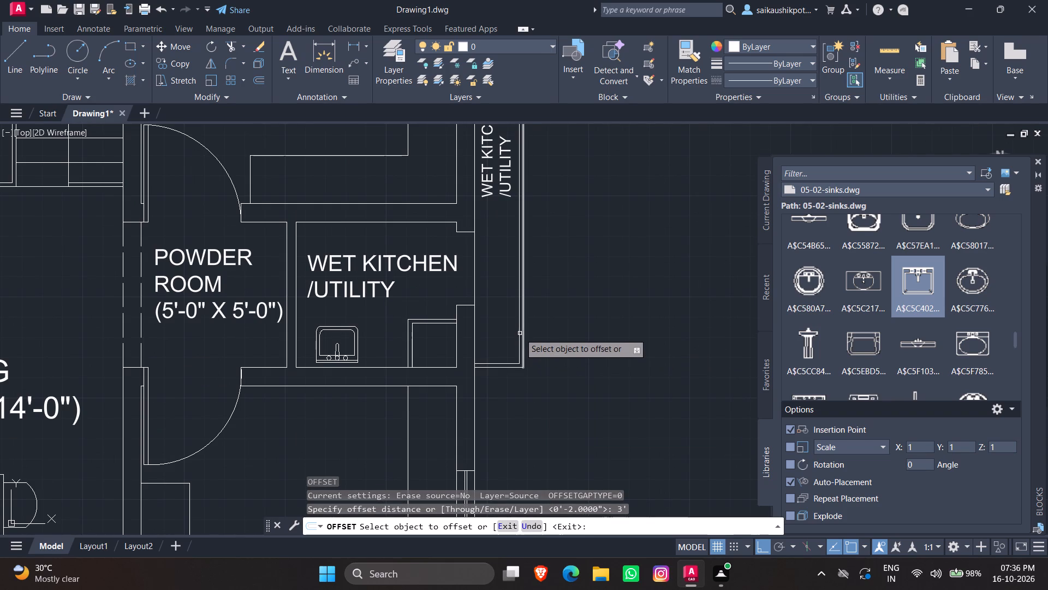
pyautogui.click(522, 334)
pyautogui.scroll(-2, 635, 349)
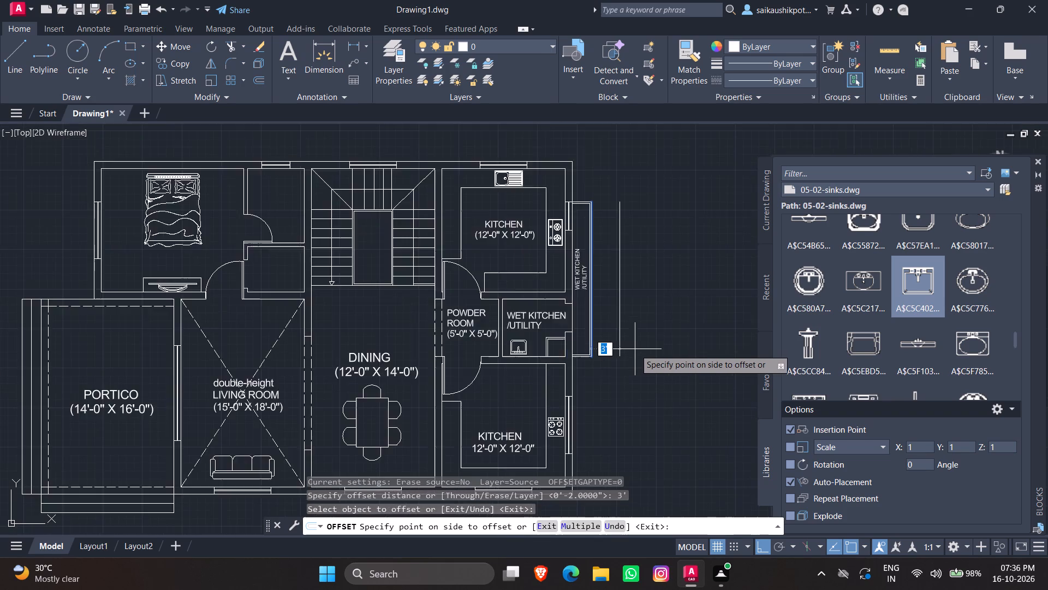
pyautogui.scroll(-1, 635, 349)
pyautogui.click(635, 349)
pyautogui.press('Escape')
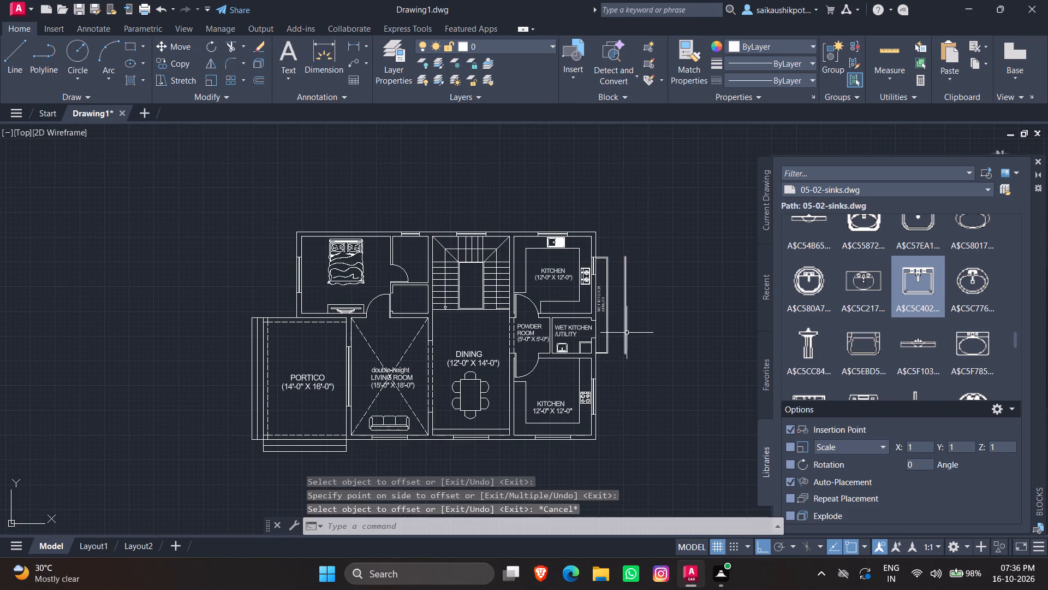
# Stretch both ends of the offset vertical line so it extends beyond the plan's lower and upper walls.
pyautogui.click(627, 333)
pyautogui.click(627, 355)
pyautogui.click(612, 477)
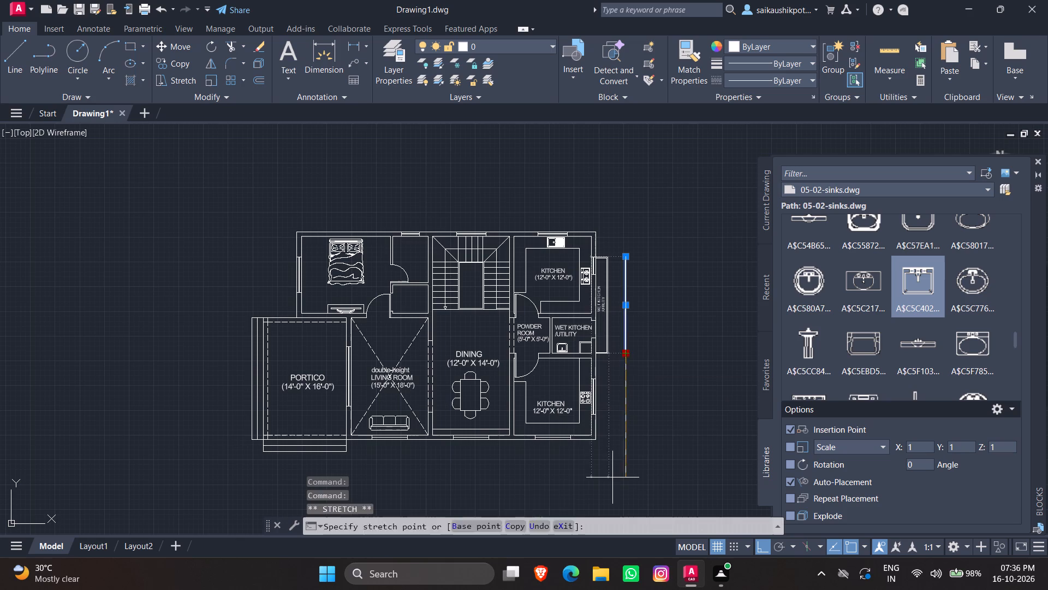
pyautogui.click(623, 256)
pyautogui.click(625, 201)
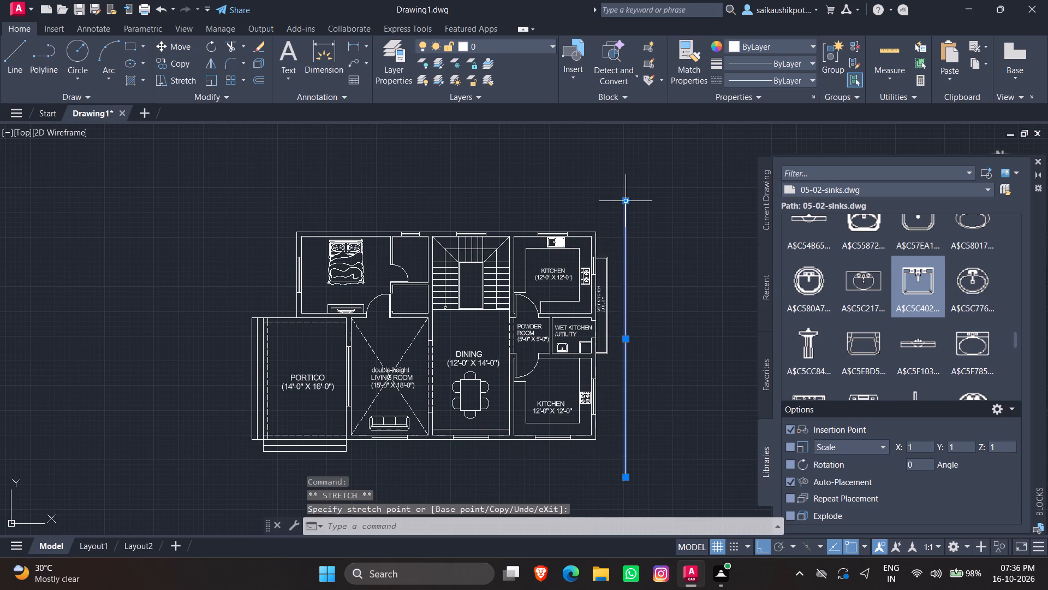
pyautogui.press('Escape')
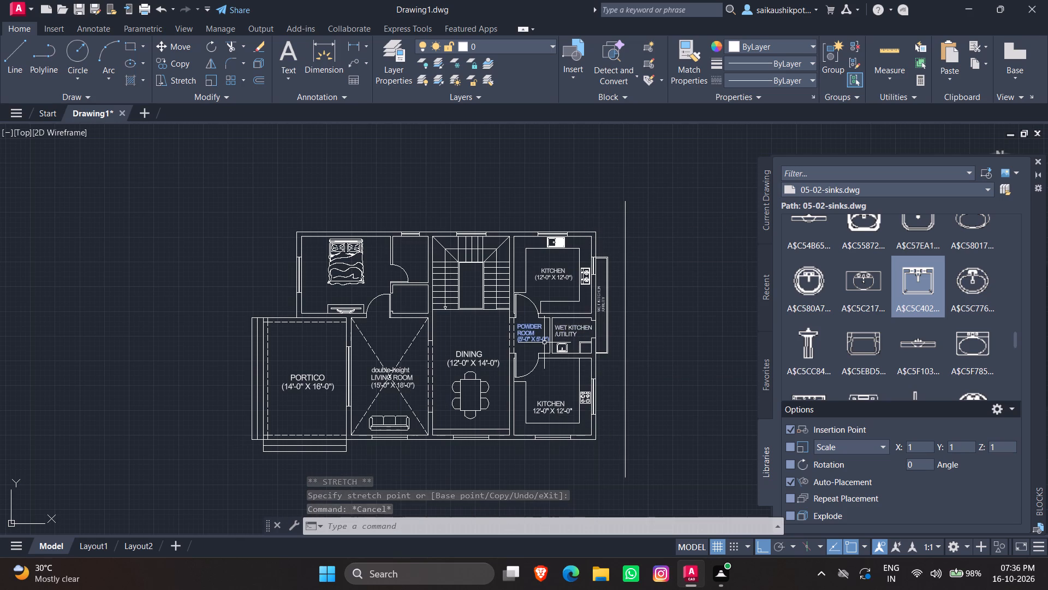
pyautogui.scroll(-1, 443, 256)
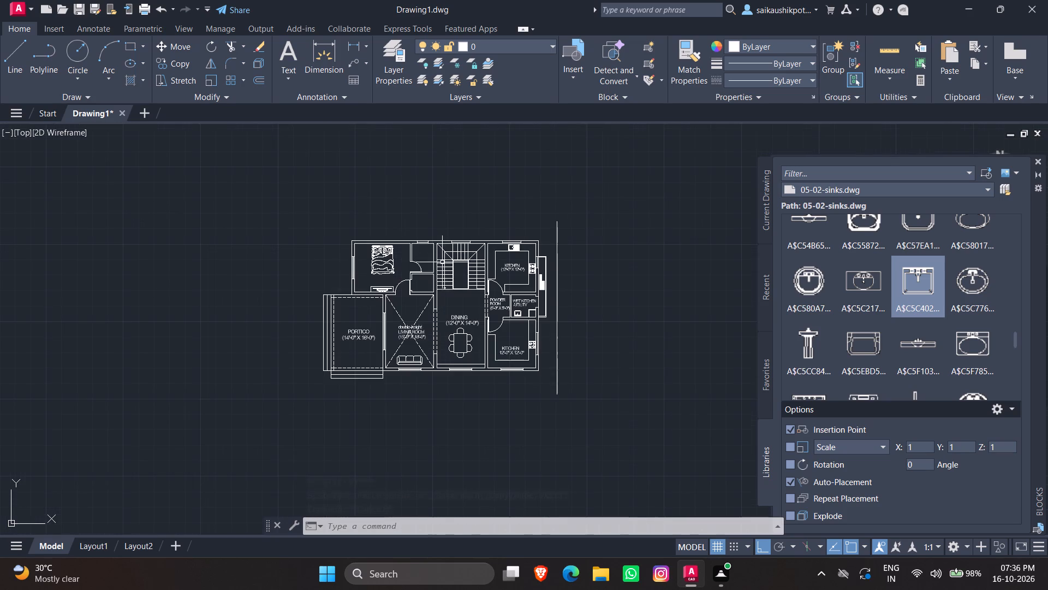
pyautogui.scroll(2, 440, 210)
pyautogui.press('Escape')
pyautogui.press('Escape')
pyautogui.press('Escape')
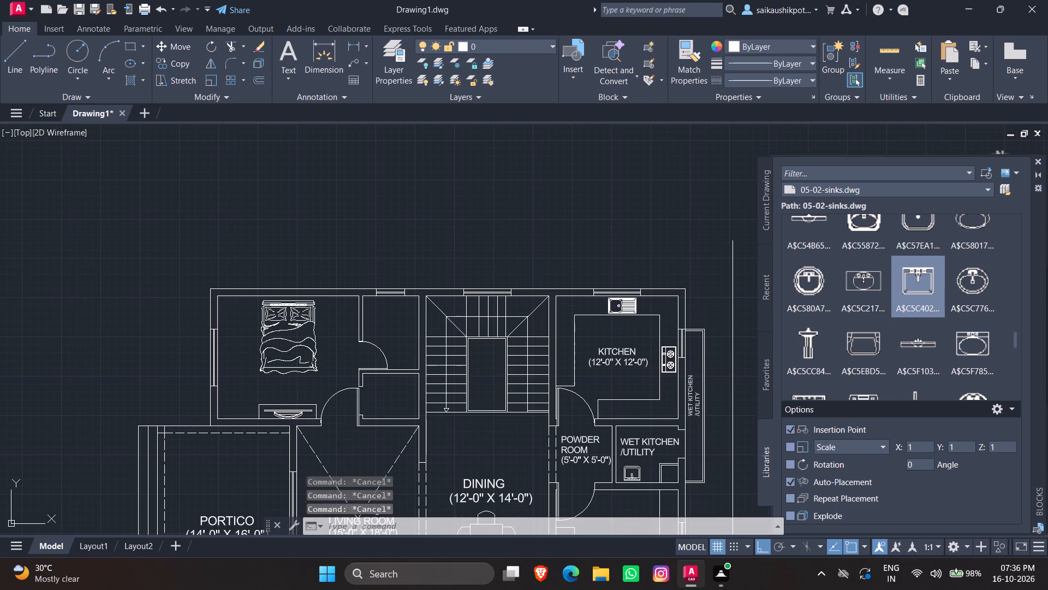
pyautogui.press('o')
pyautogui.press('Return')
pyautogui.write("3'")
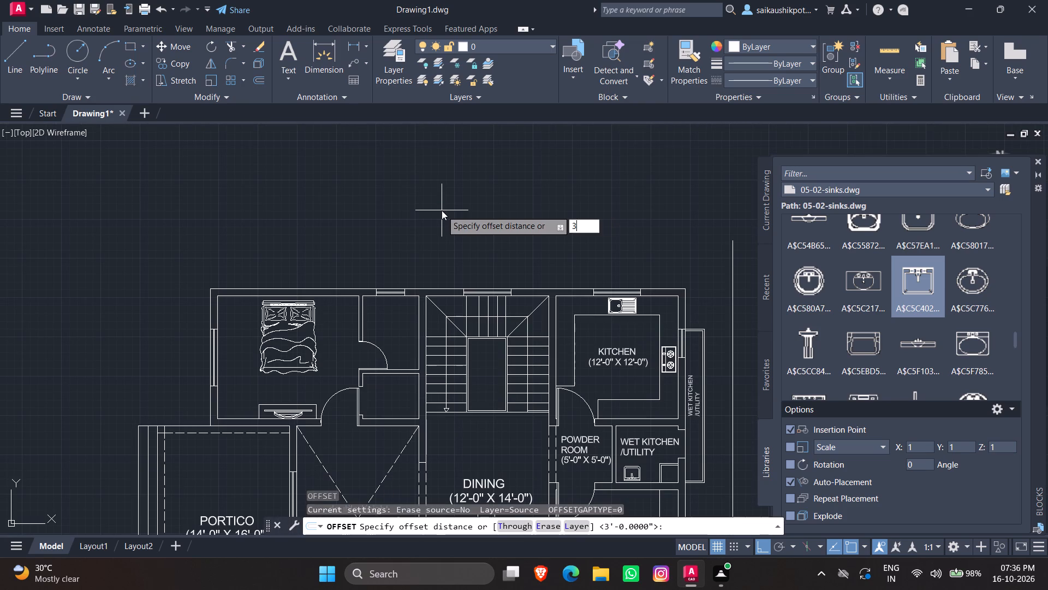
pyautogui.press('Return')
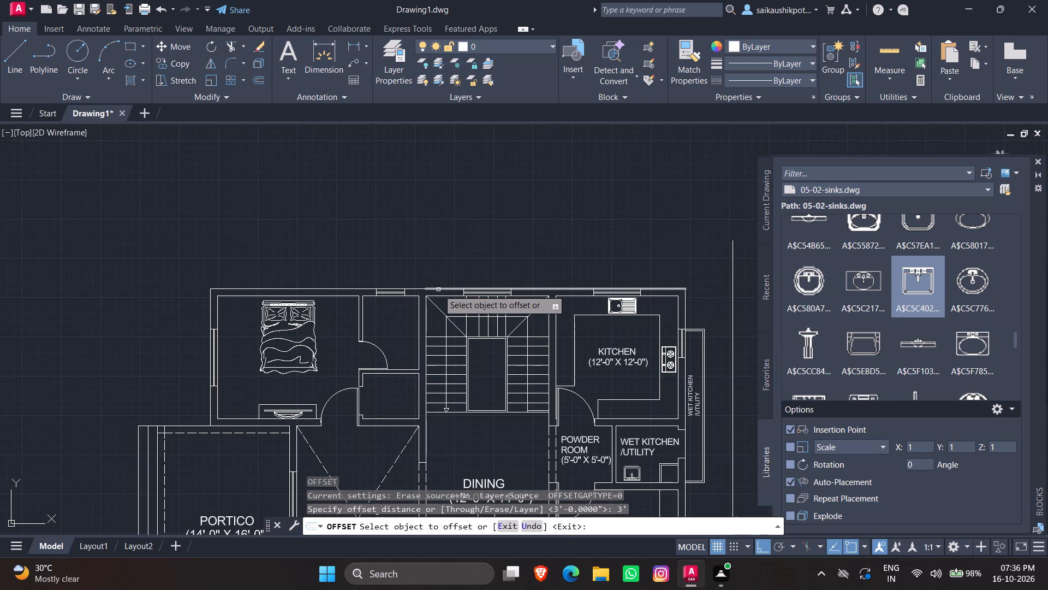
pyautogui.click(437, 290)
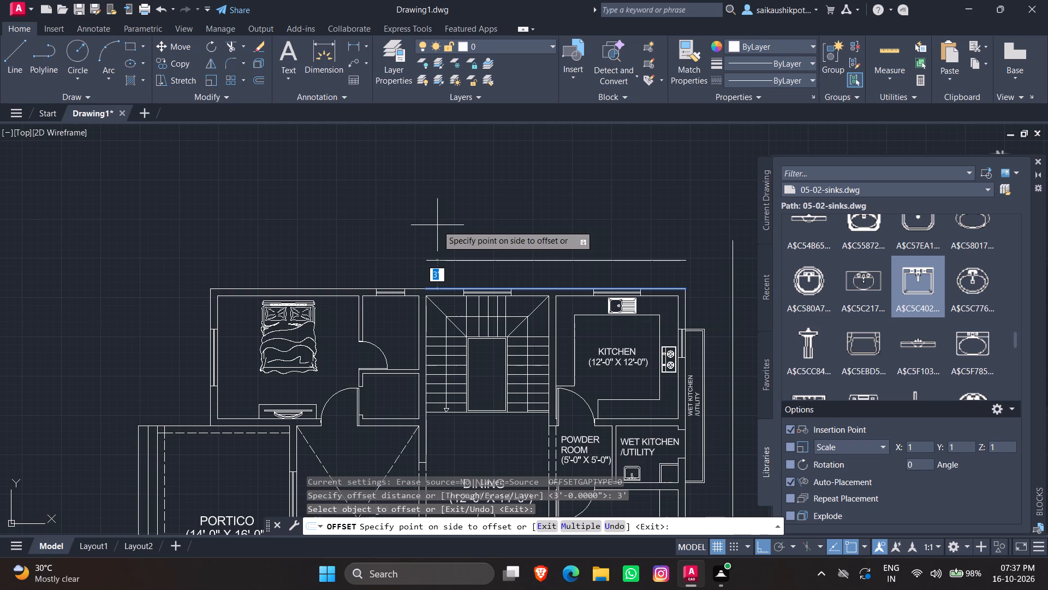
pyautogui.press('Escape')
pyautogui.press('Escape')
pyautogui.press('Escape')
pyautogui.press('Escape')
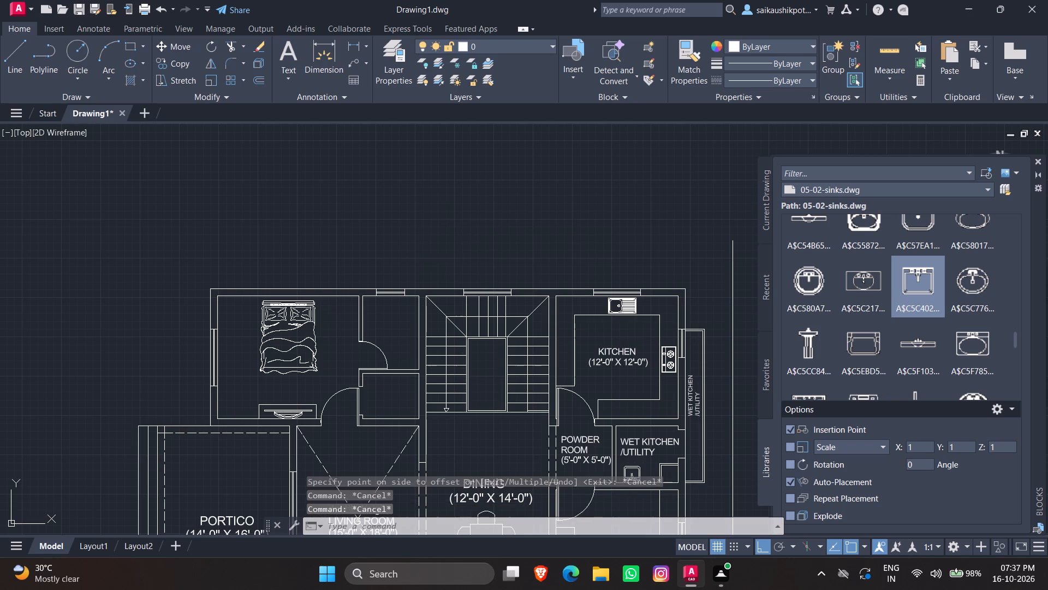
# Offset both segments of the plan's top outer wall line 4' upward, above the staircase-kitchen side and the bedroom side.
pyautogui.press('Escape')
pyautogui.press('o')
pyautogui.press('Return')
pyautogui.write("4'")
pyautogui.press('Return')
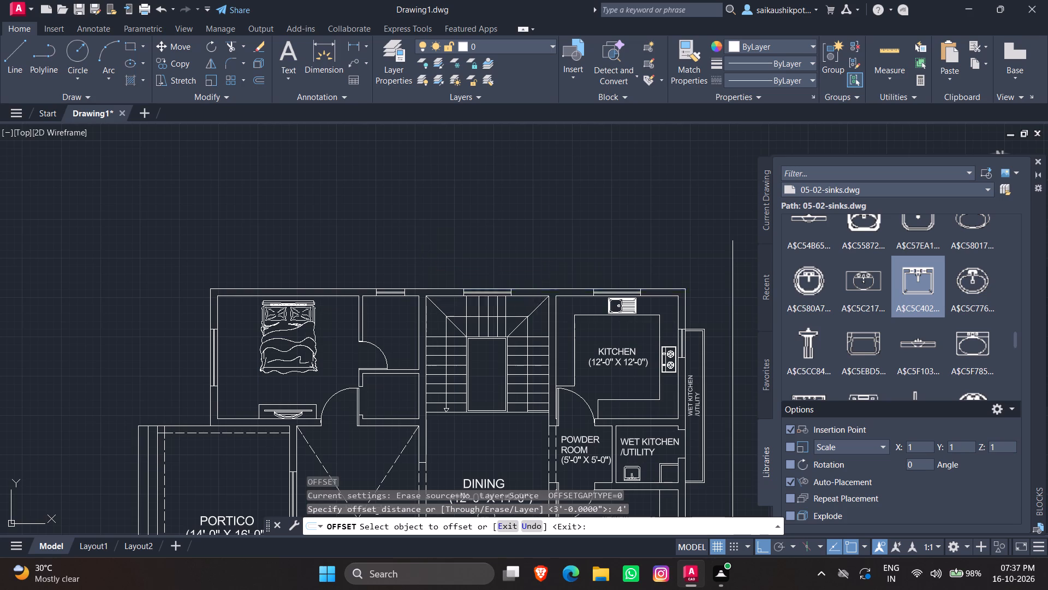
pyautogui.click(434, 290)
pyautogui.click(453, 229)
pyautogui.click(347, 287)
pyautogui.click(365, 239)
pyautogui.press('Escape')
pyautogui.press('Escape')
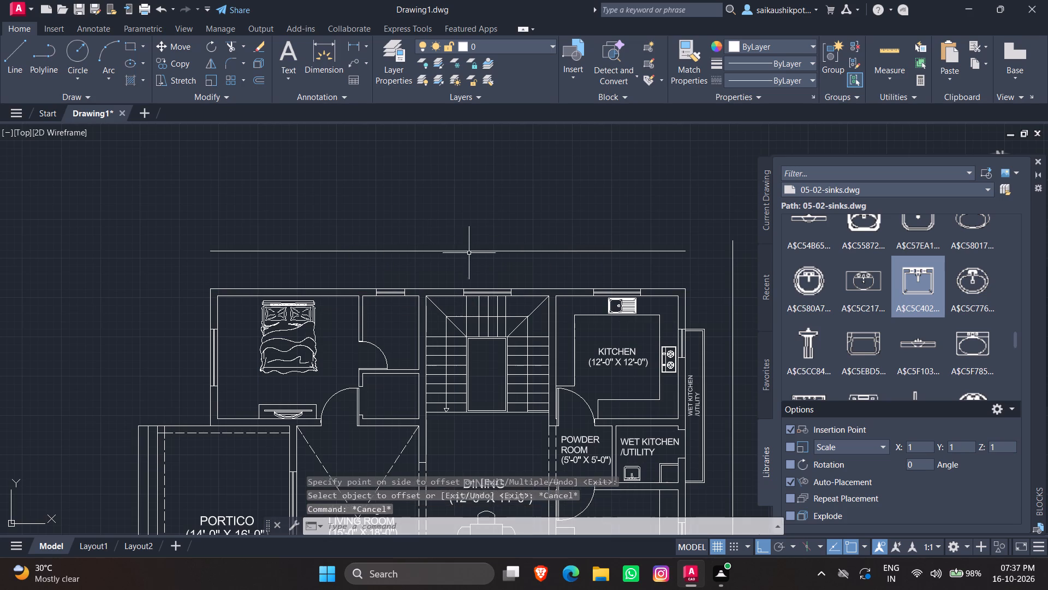
# Join the two offset guide line segments above the plan into one line.
pyautogui.click(470, 253)
pyautogui.click(372, 250)
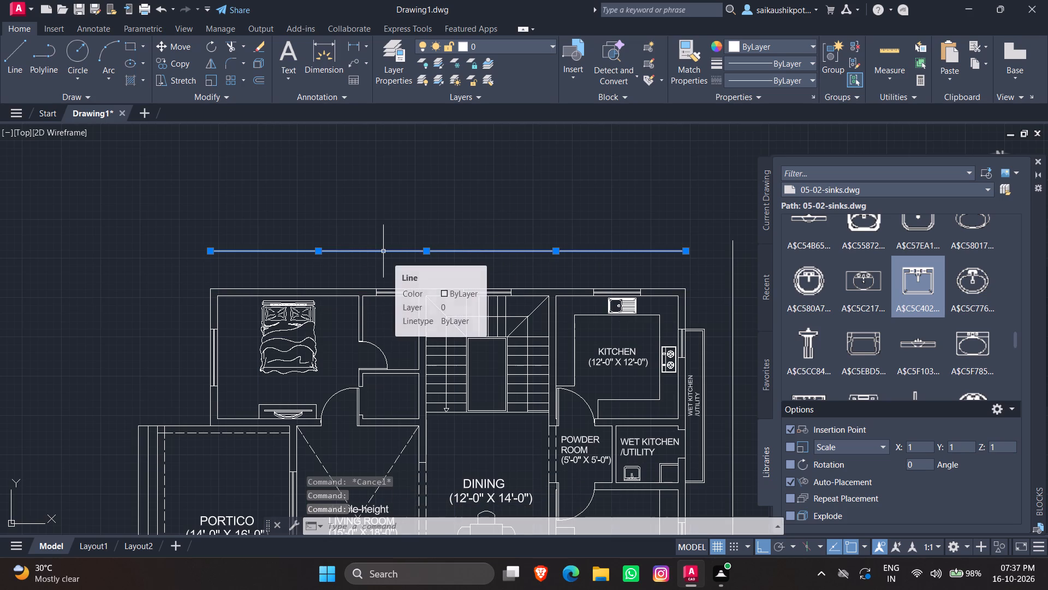
pyautogui.write('JOIN')
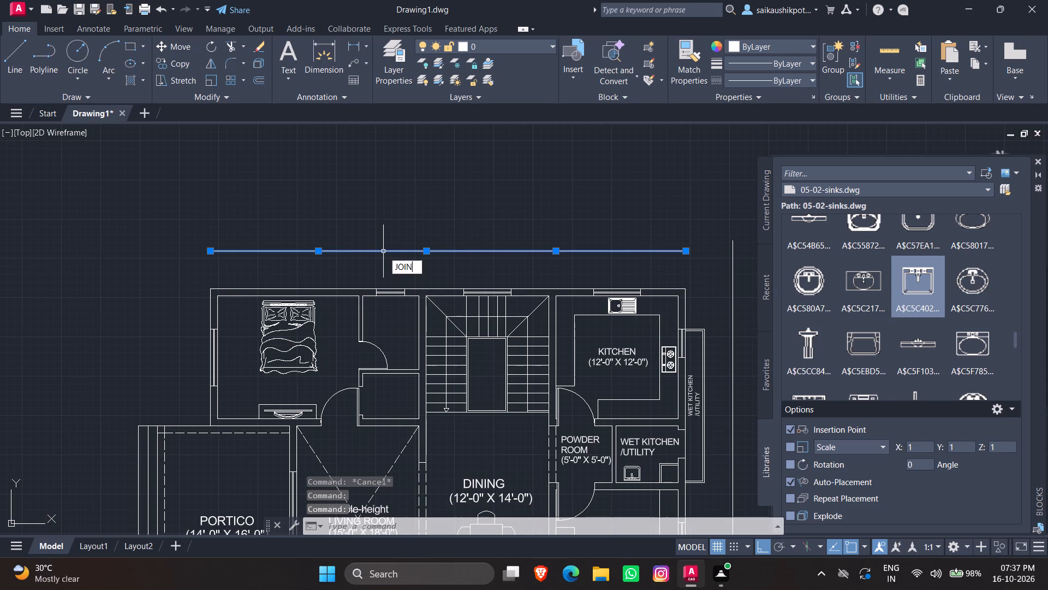
pyautogui.press('Return')
# Stretch the kitchen-side end of the upper guide line to meet the vertical guide line outside the utility strip.
pyautogui.scroll(-1, 448, 259)
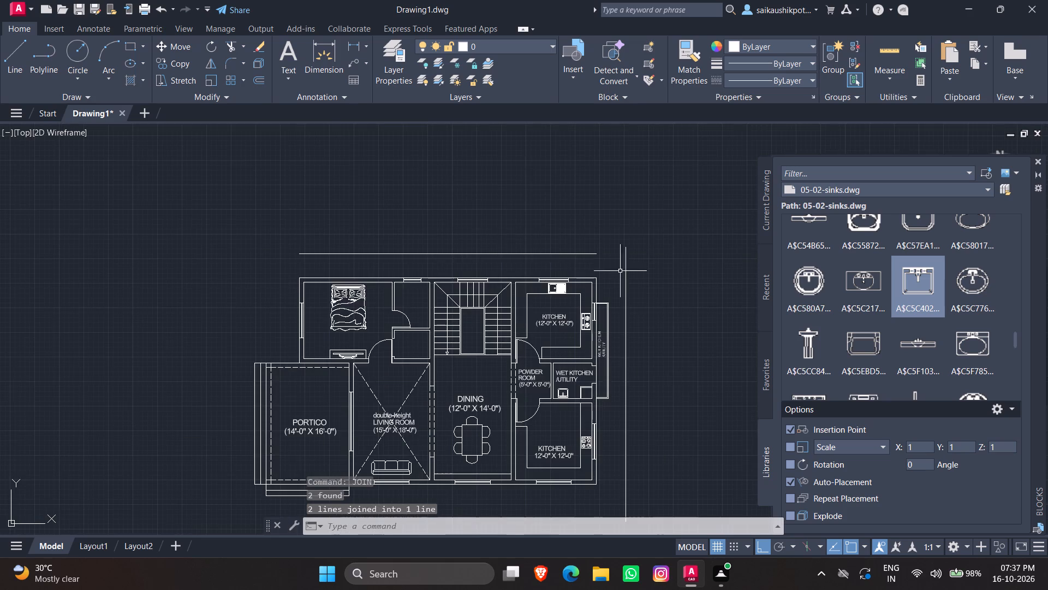
pyautogui.scroll(2, 638, 268)
pyautogui.press('Escape')
pyautogui.click(529, 252)
pyautogui.click(480, 215)
pyautogui.click(529, 230)
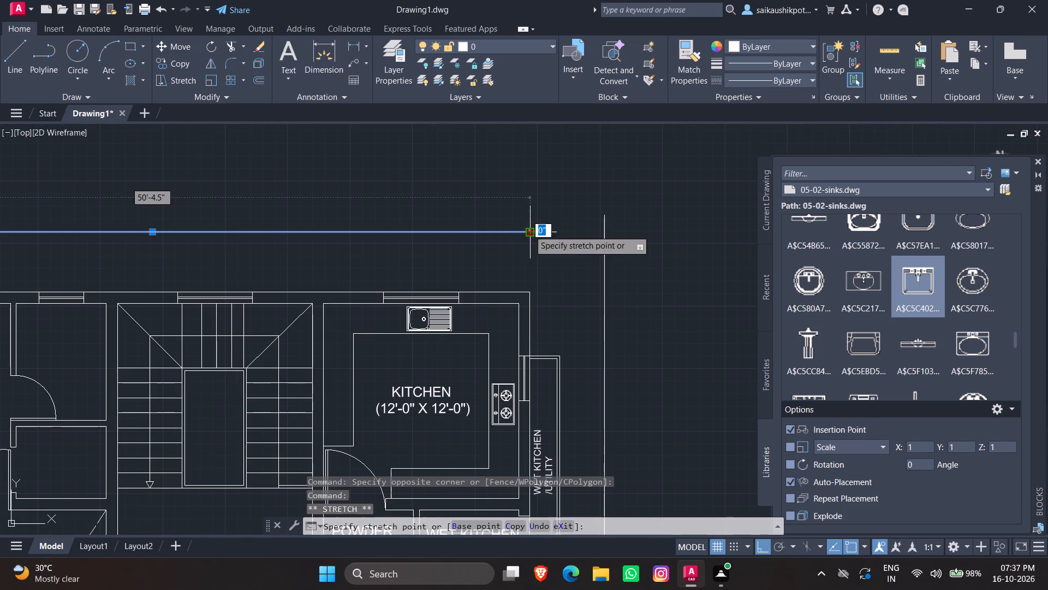
pyautogui.click(603, 231)
pyautogui.press('Escape')
pyautogui.press('Escape')
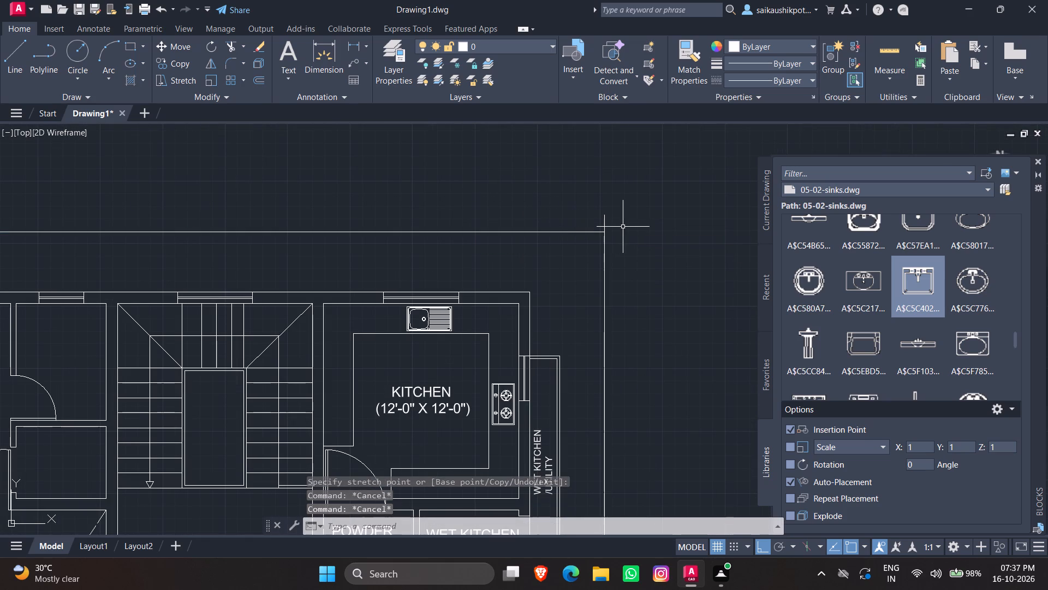
# Trim the piece of the utility-side vertical guide that overshoots the upper guide line.
pyautogui.write('TR')
pyautogui.press('Return')
pyautogui.press('Return')
pyautogui.click(605, 224)
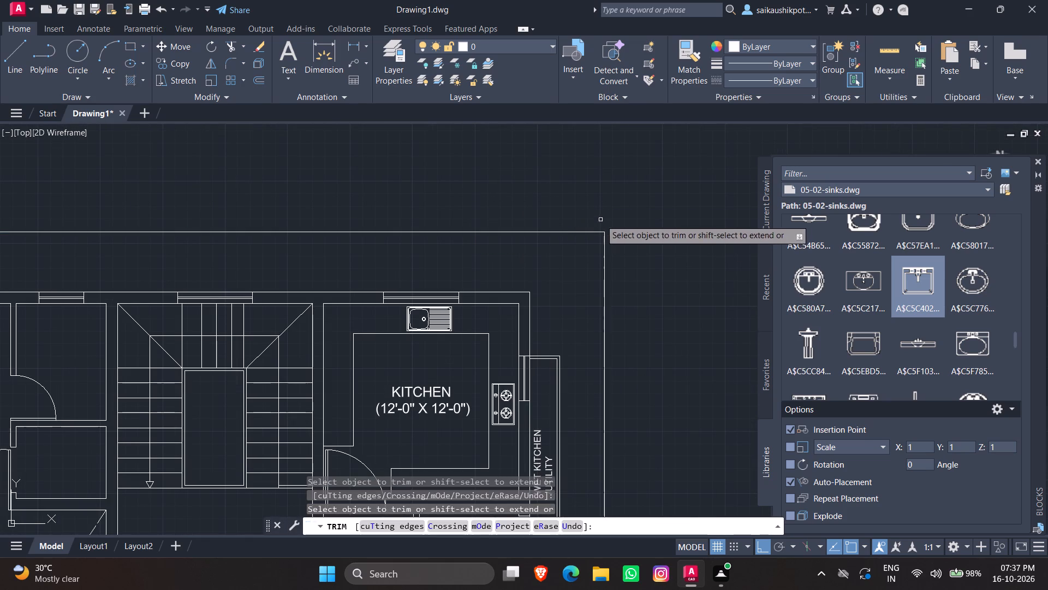
pyautogui.press('Escape')
pyautogui.scroll(-3, 611, 199)
pyautogui.press('Escape')
pyautogui.press('Escape')
pyautogui.press('Escape')
# Offset the portico's outermost vertical step line 1' outward, away from the plan.
pyautogui.scroll(3, 377, 196)
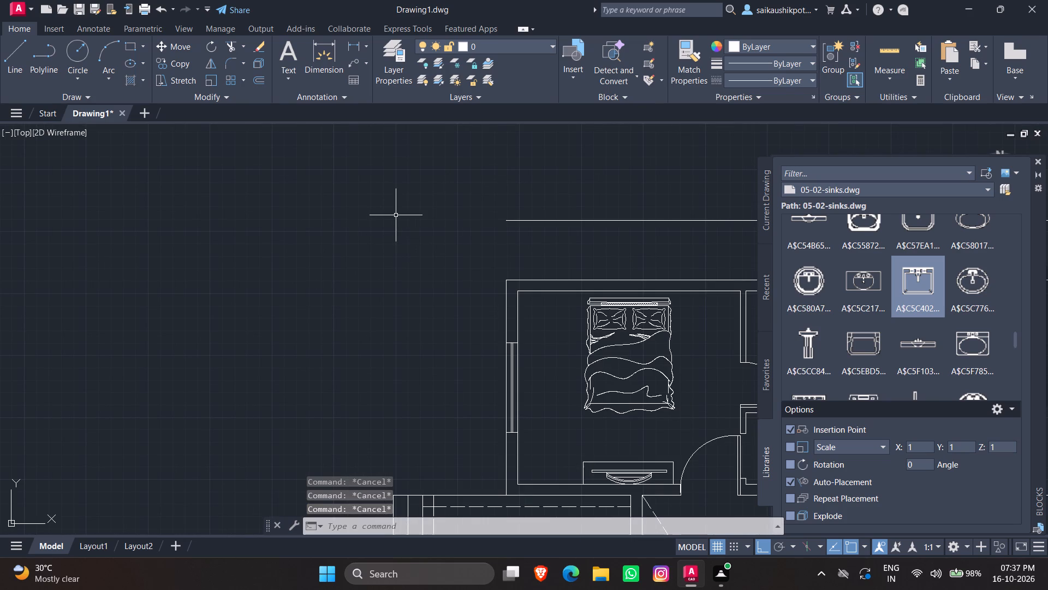
pyautogui.scroll(-3, 501, 281)
pyautogui.scroll(3, 451, 436)
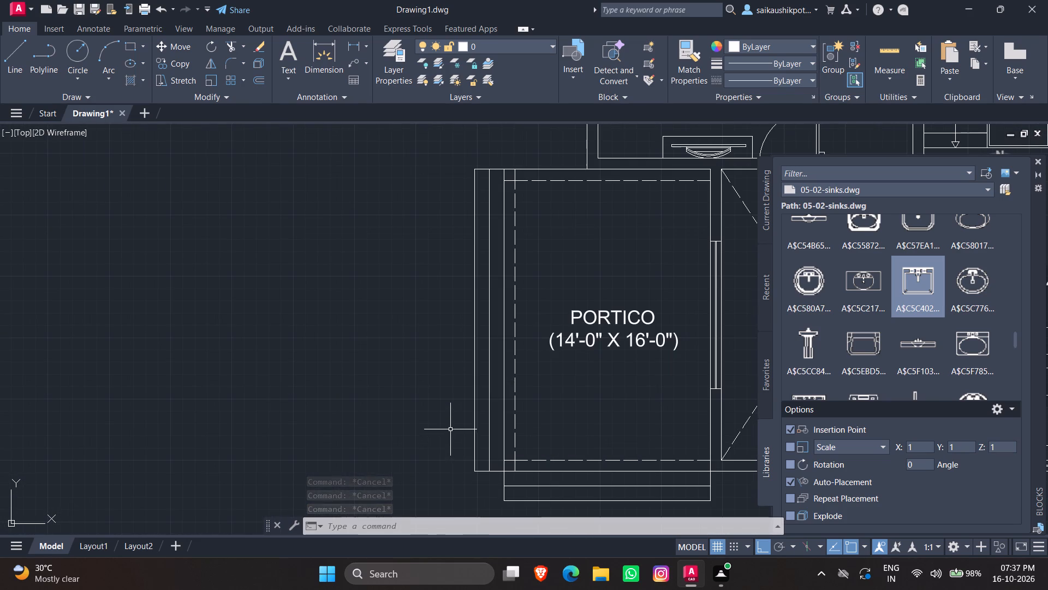
pyautogui.press('Escape')
pyautogui.press('Escape')
pyautogui.press('o')
pyautogui.press('Return')
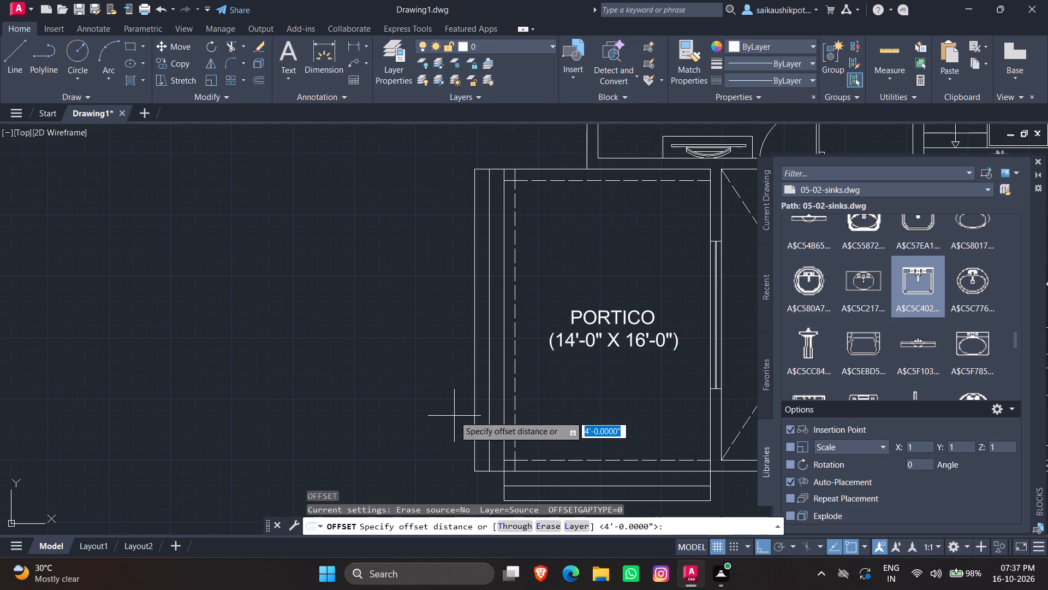
pyautogui.press('1')
pyautogui.press("'")
pyautogui.press('Return')
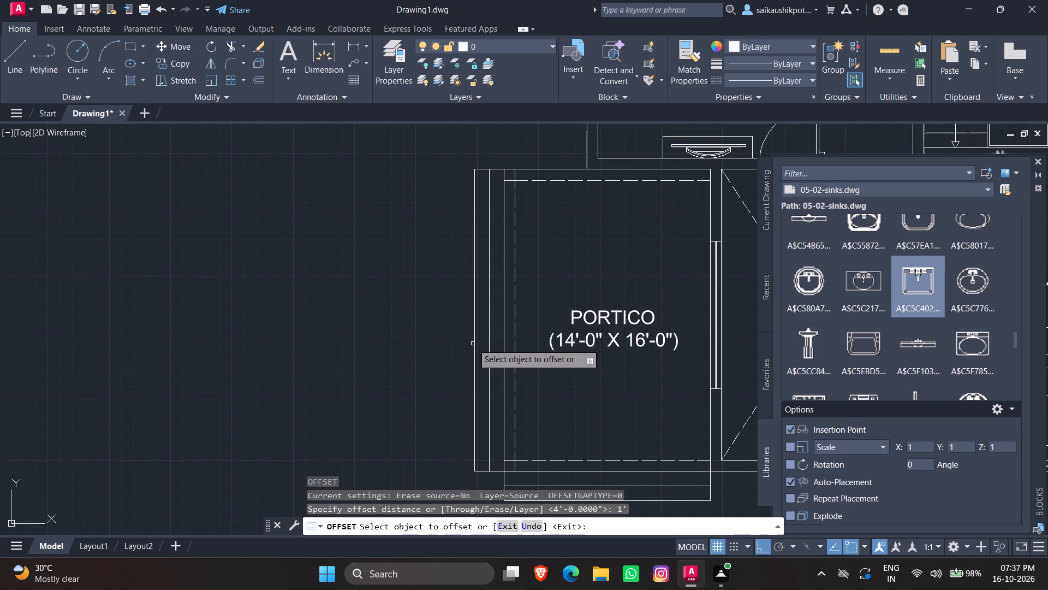
pyautogui.click(473, 344)
pyautogui.click(420, 338)
pyautogui.press('Escape')
# Stretch the upper end of the portico-side vertical guide line up to the level of the upper guide line.
pyautogui.scroll(-2, 448, 300)
pyautogui.scroll(1, 465, 208)
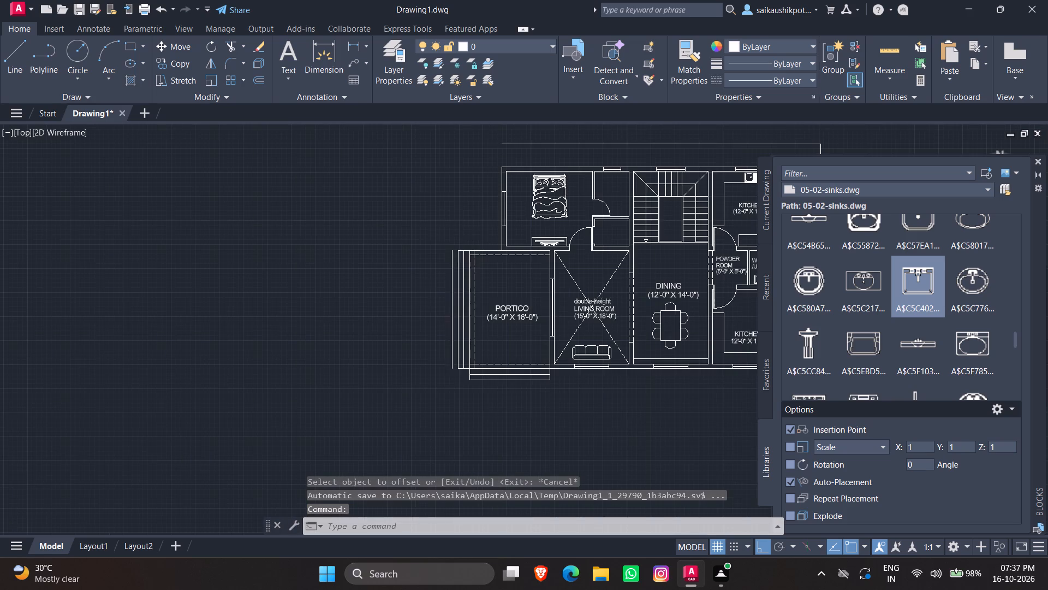
pyautogui.scroll(-1, 450, 247)
pyautogui.click(444, 276)
pyautogui.click(447, 279)
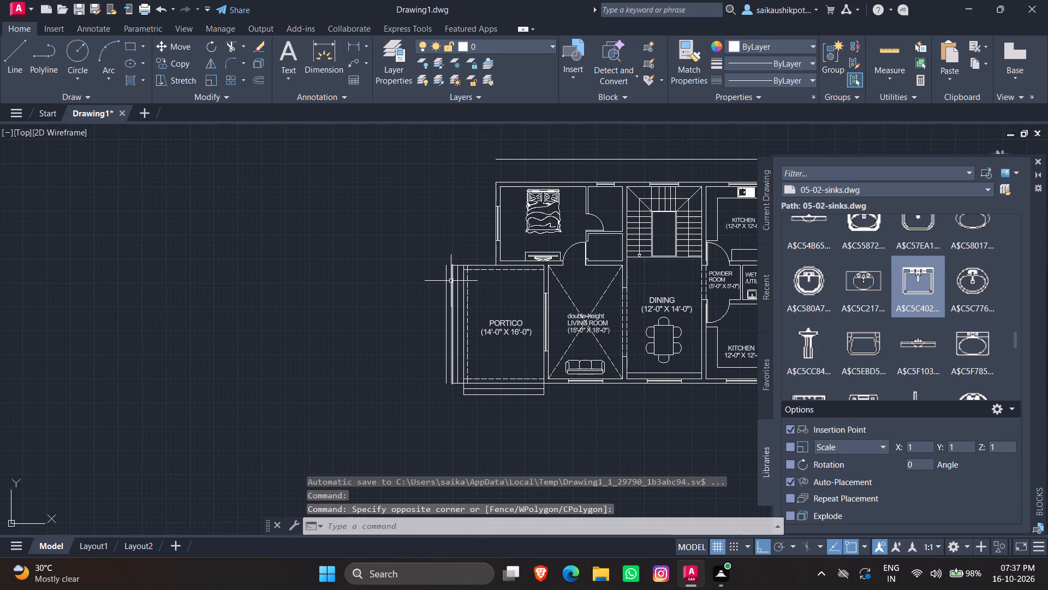
pyautogui.click(444, 278)
pyautogui.moveTo(448, 263); pyautogui.dragTo(447, 247)
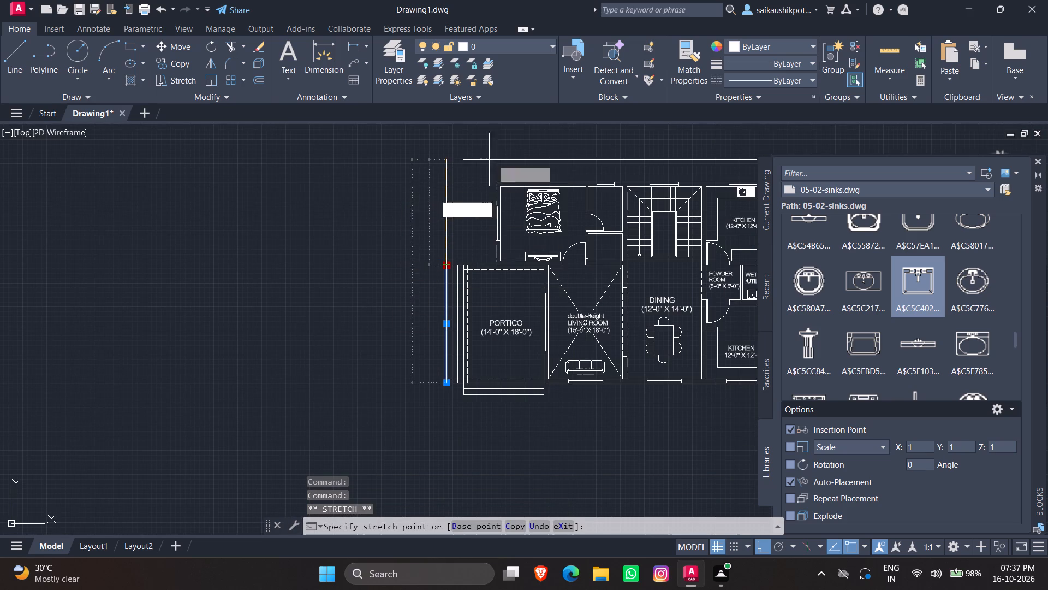
pyautogui.click(448, 158)
pyautogui.press('Escape')
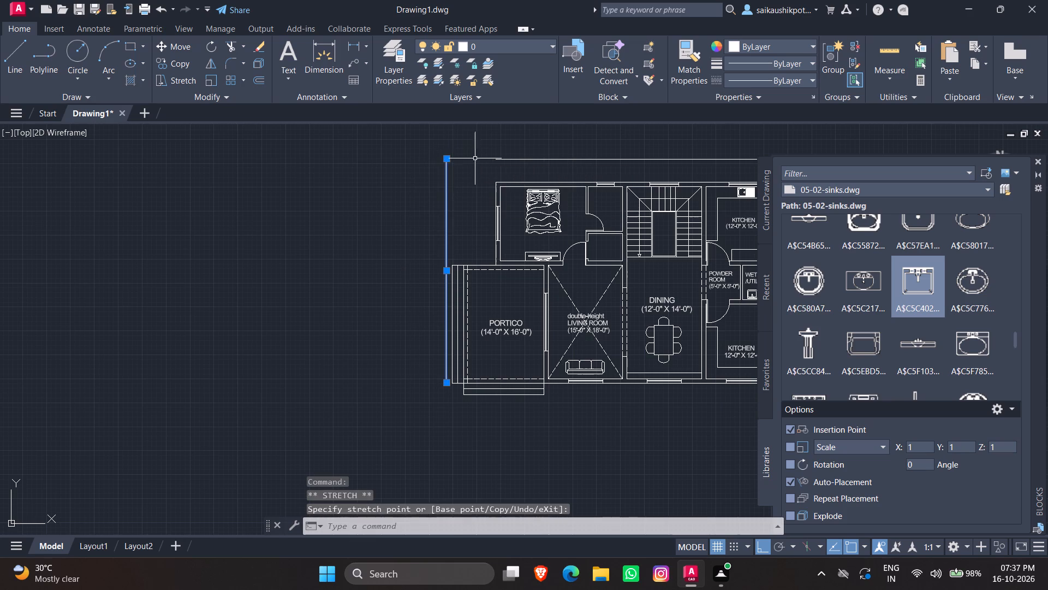
# Stretch the bedroom-side end of the upper guide line to meet the portico-side vertical guide line.
pyautogui.scroll(2, 492, 157)
pyautogui.click(499, 164)
pyautogui.click(496, 164)
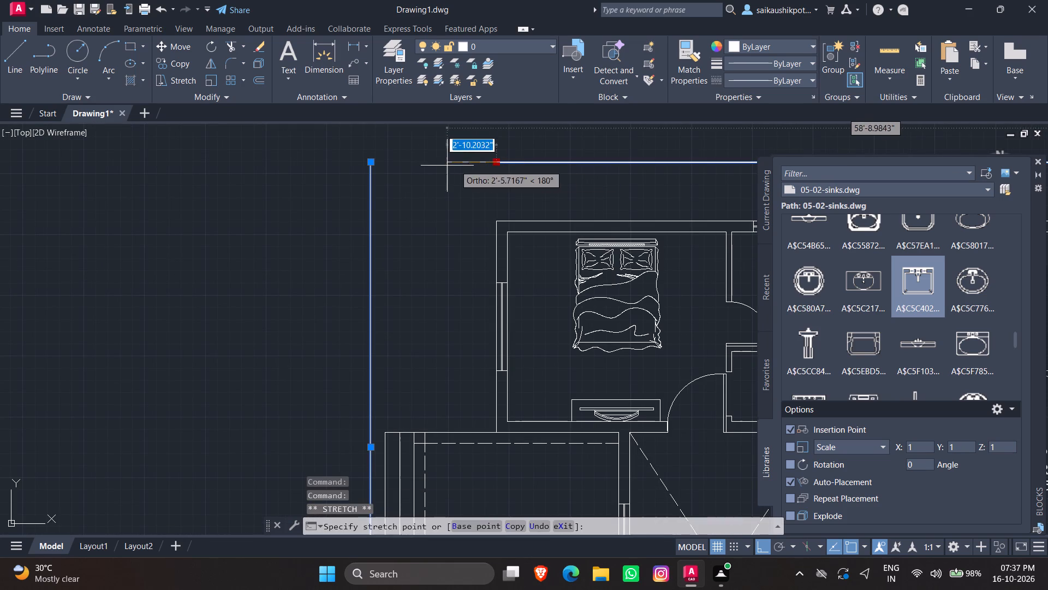
pyautogui.click(373, 164)
pyautogui.press('Escape')
pyautogui.scroll(-4, 419, 198)
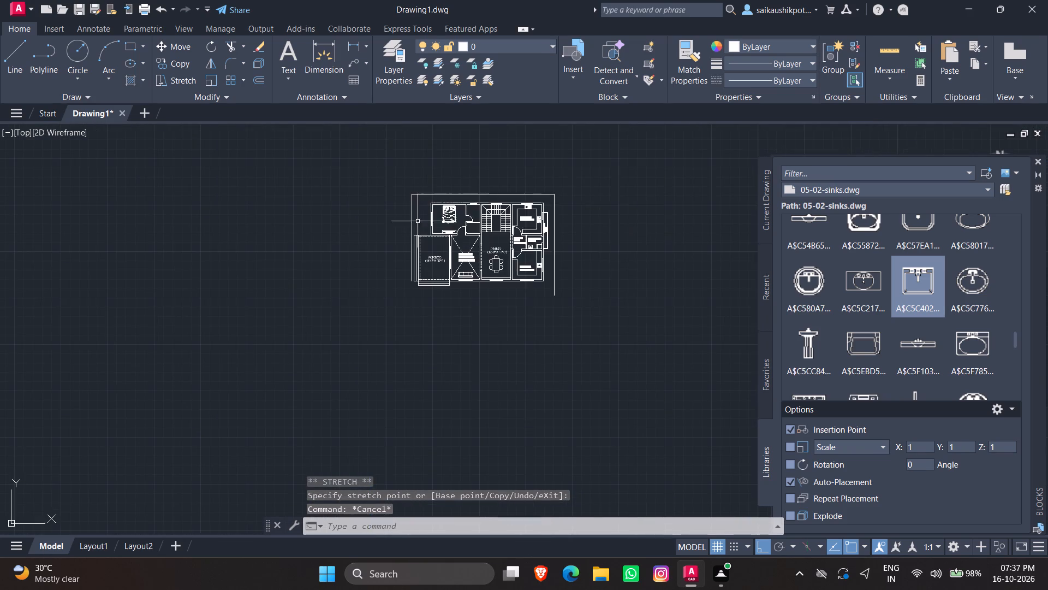
pyautogui.scroll(4, 403, 267)
pyautogui.click(455, 327)
pyautogui.scroll(-2, 427, 265)
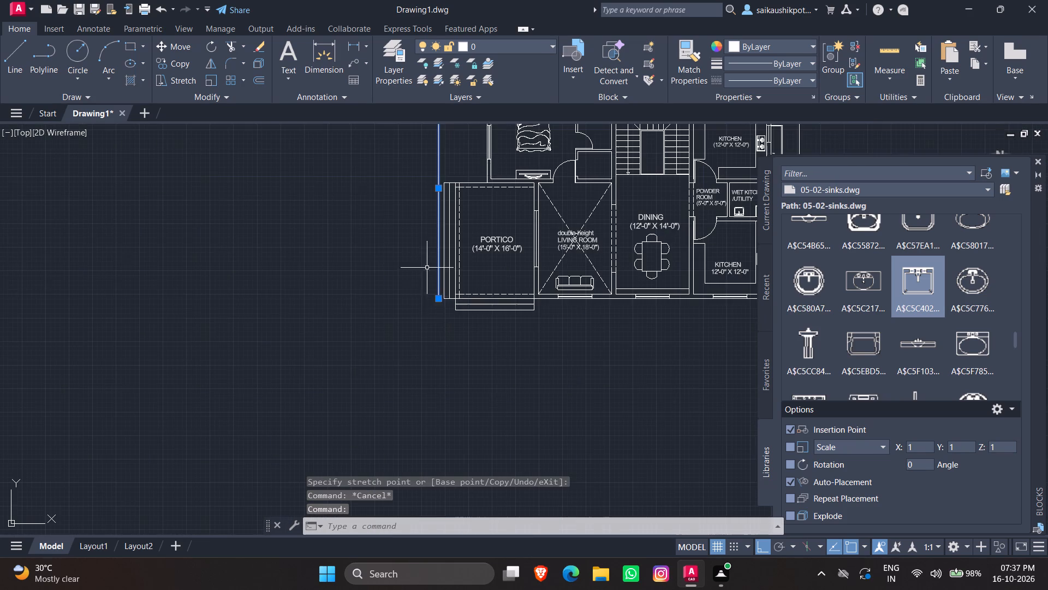
pyautogui.press('Escape')
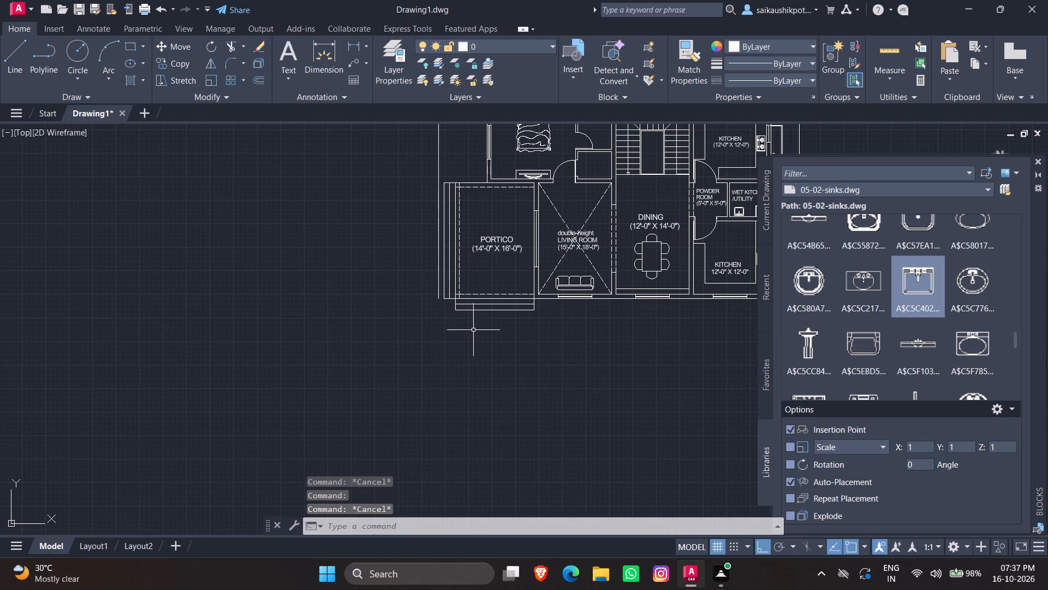
# Offset the lowest horizontal step line below the portico 1' downward, away from the plan.
pyautogui.press('Escape')
pyautogui.press('Escape')
pyautogui.press('o')
pyautogui.press('Return')
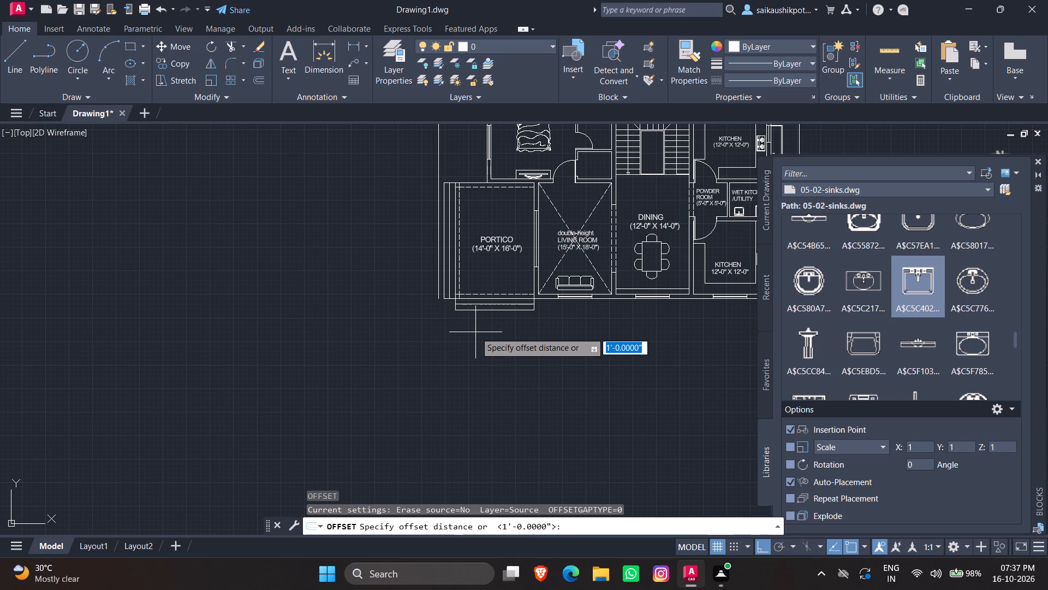
pyautogui.write("1'")
pyautogui.press('Return')
pyautogui.scroll(2, 507, 314)
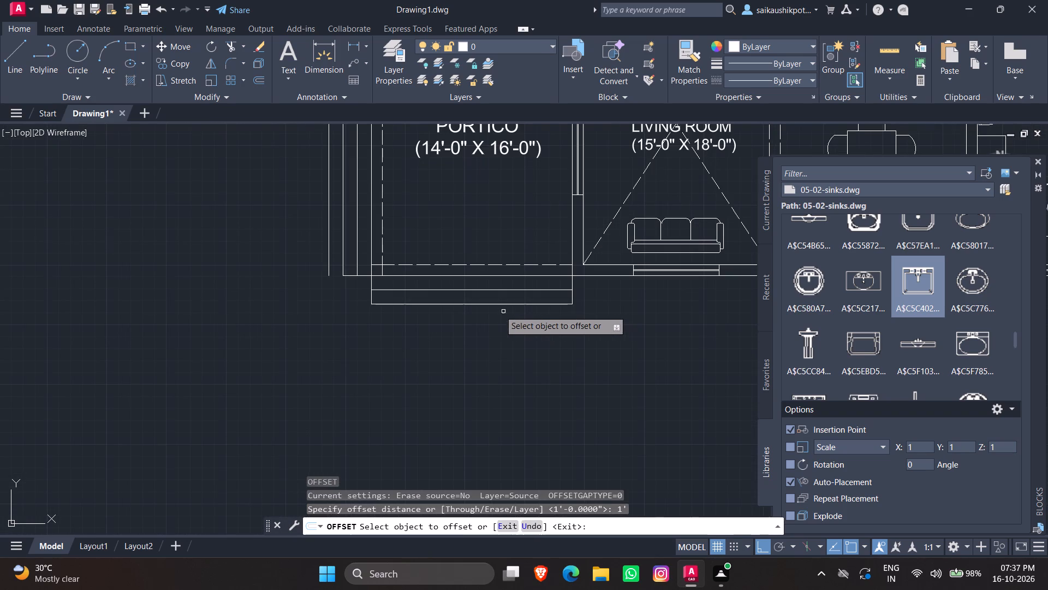
pyautogui.click(486, 304)
pyautogui.click(477, 341)
pyautogui.press('Escape')
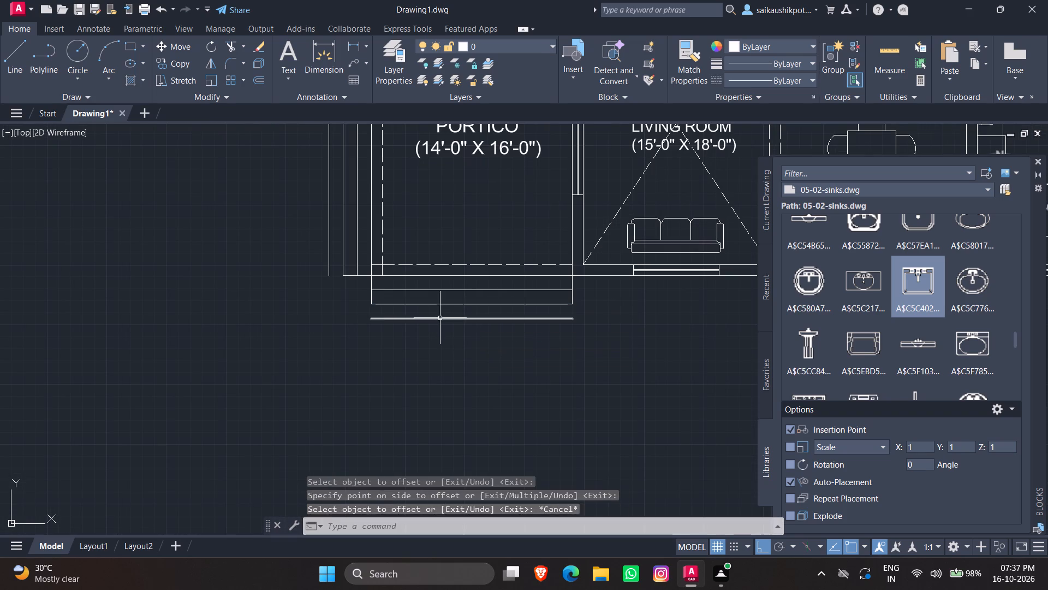
# Fillet the portico-side vertical guide line with the new lower guide line to close their corner.
pyautogui.press('Escape')
pyautogui.write('FI')
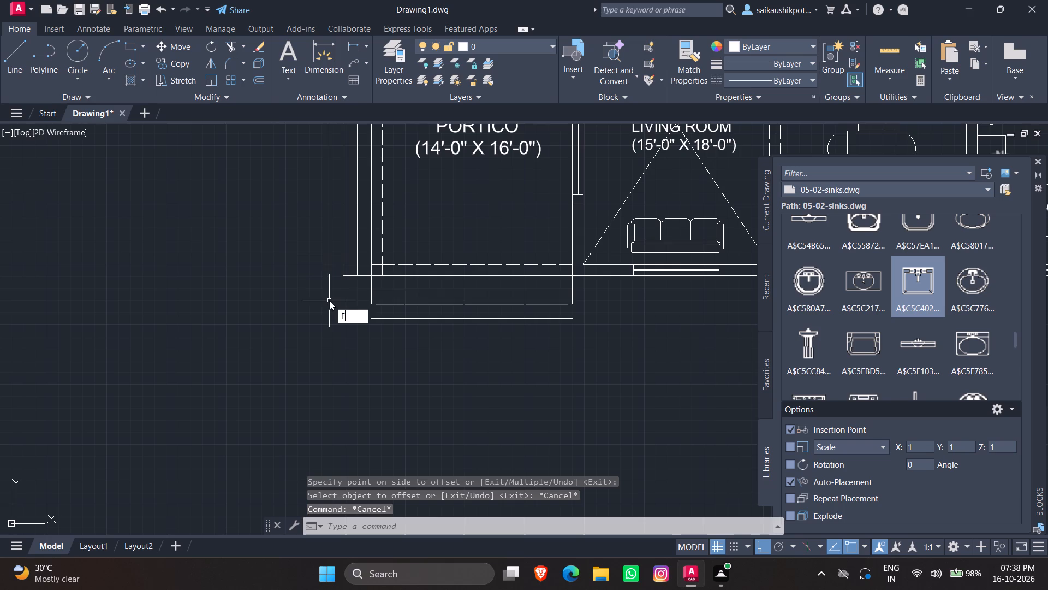
pyautogui.press('l')
pyautogui.press('l')
pyautogui.press('e')
pyautogui.press('t')
pyautogui.press('Return')
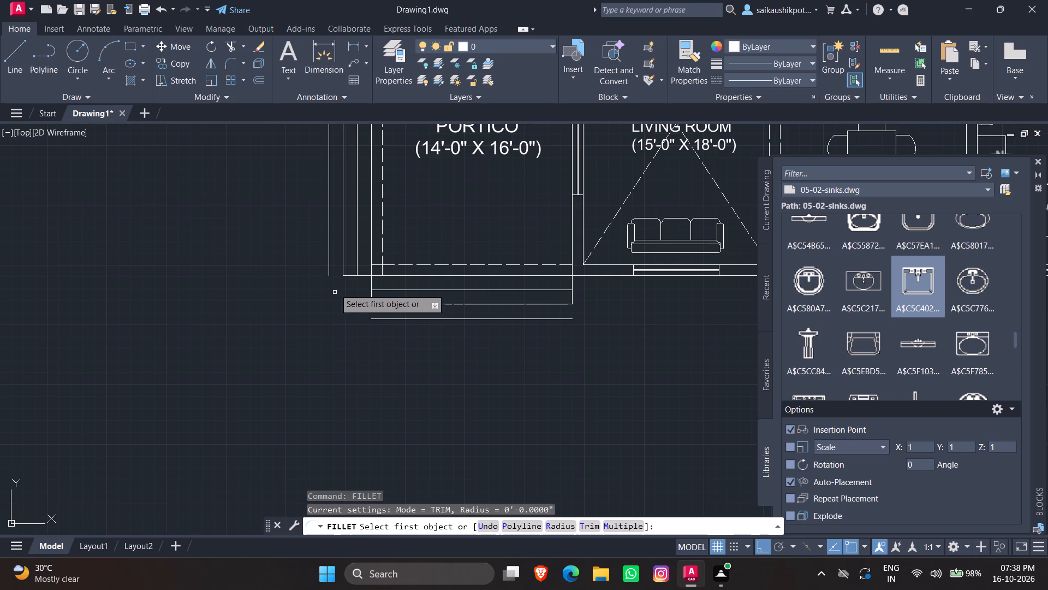
pyautogui.click(331, 272)
pyautogui.click(329, 272)
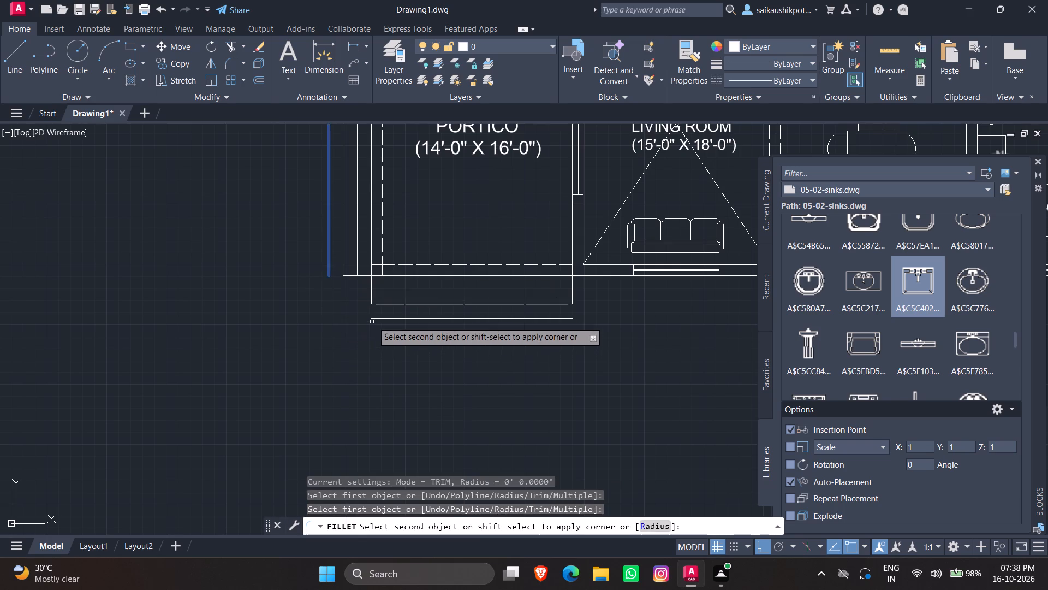
pyautogui.click(379, 318)
pyautogui.press('Escape')
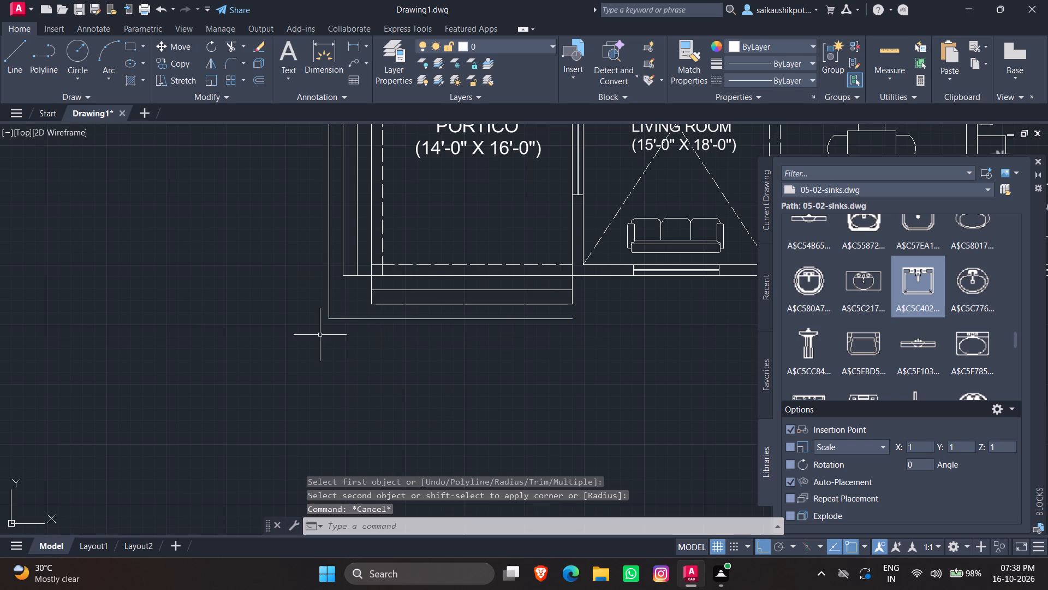
# Stretch the free end of the lower guide line across to meet the kitchen-side vertical guide line.
pyautogui.scroll(-4, 317, 340)
pyautogui.scroll(2, 384, 343)
pyautogui.scroll(2, 325, 347)
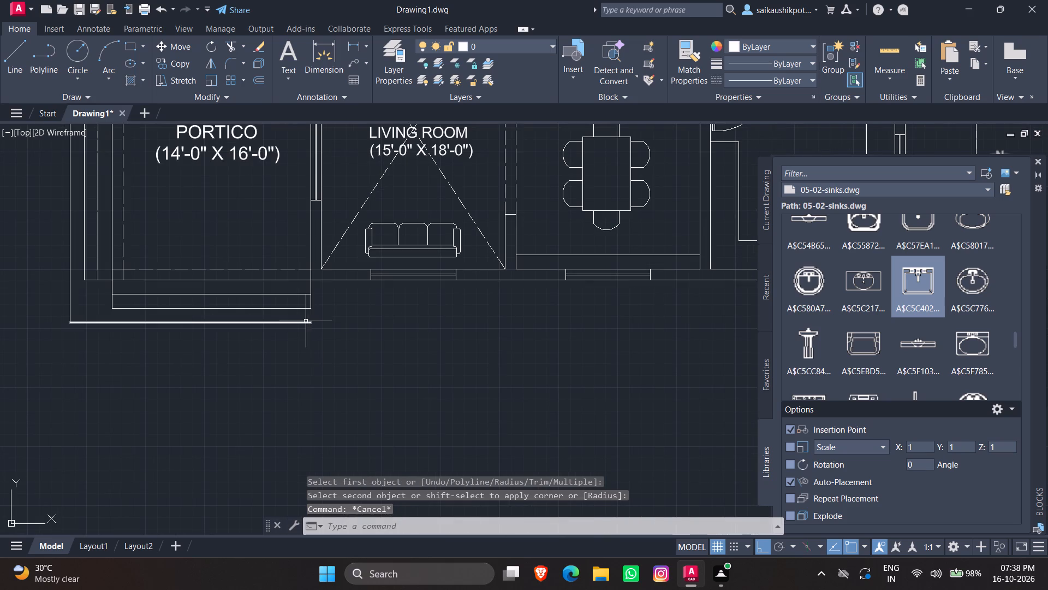
pyautogui.click(305, 321)
pyautogui.click(312, 321)
pyautogui.scroll(-3, 355, 339)
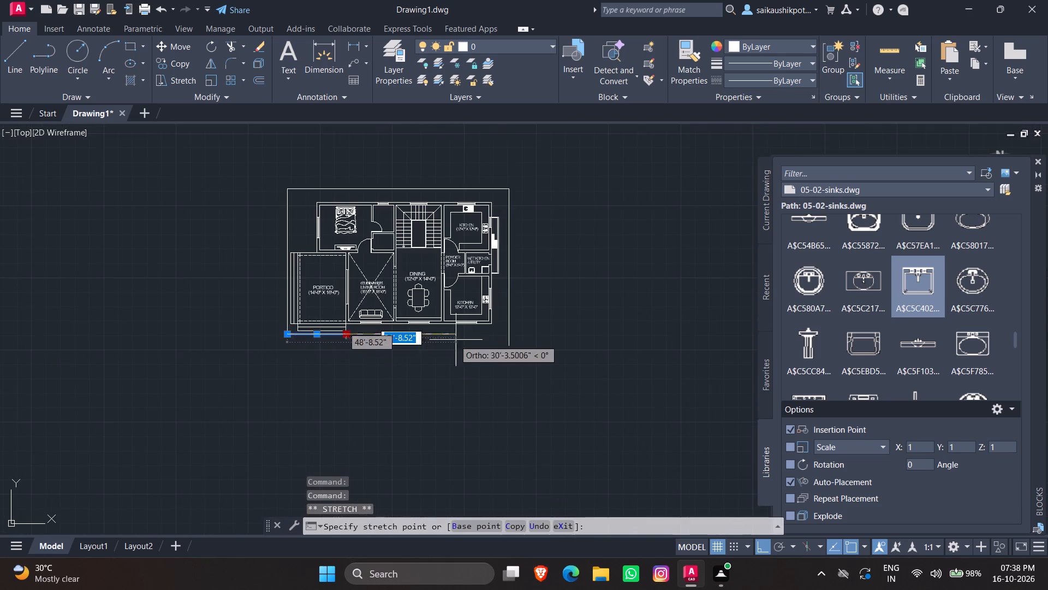
pyautogui.scroll(3, 479, 344)
pyautogui.click(589, 305)
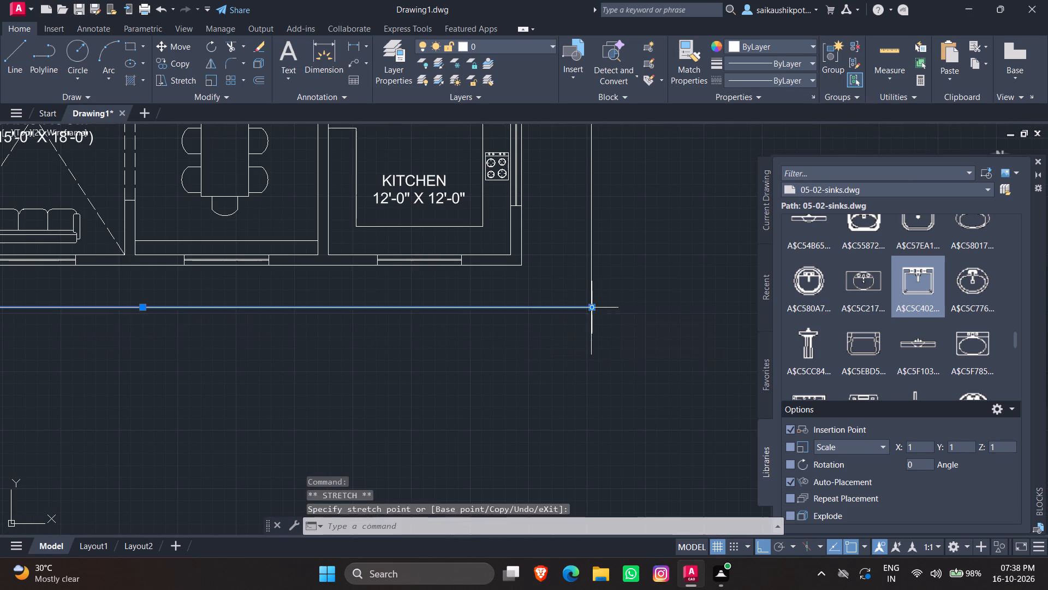
pyautogui.press('Escape')
pyautogui.press('Escape')
pyautogui.press('Escape')
# Trim the piece of the kitchen-side vertical guide that overshoots the lower guide line.
pyautogui.write('TR')
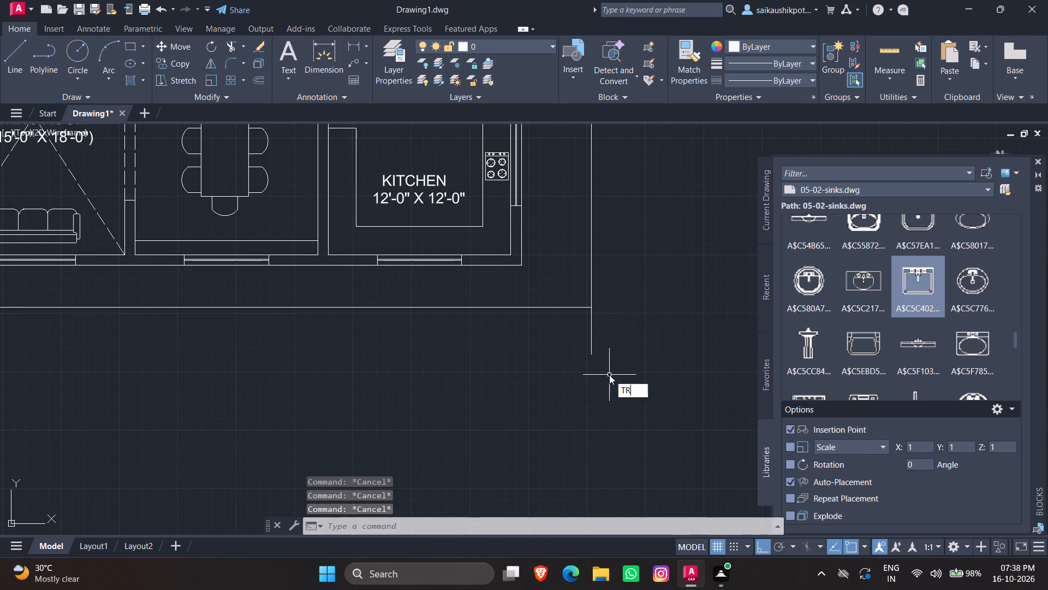
pyautogui.press('Return')
pyautogui.press('Return')
pyautogui.click(612, 348)
pyautogui.click(564, 341)
pyautogui.press('Escape')
# Open the Linetype Manager's list of loadable linetypes and select the ISO long-dash short-dash linetype, ACAD_ISO08W100.
pyautogui.scroll(-4, 580, 375)
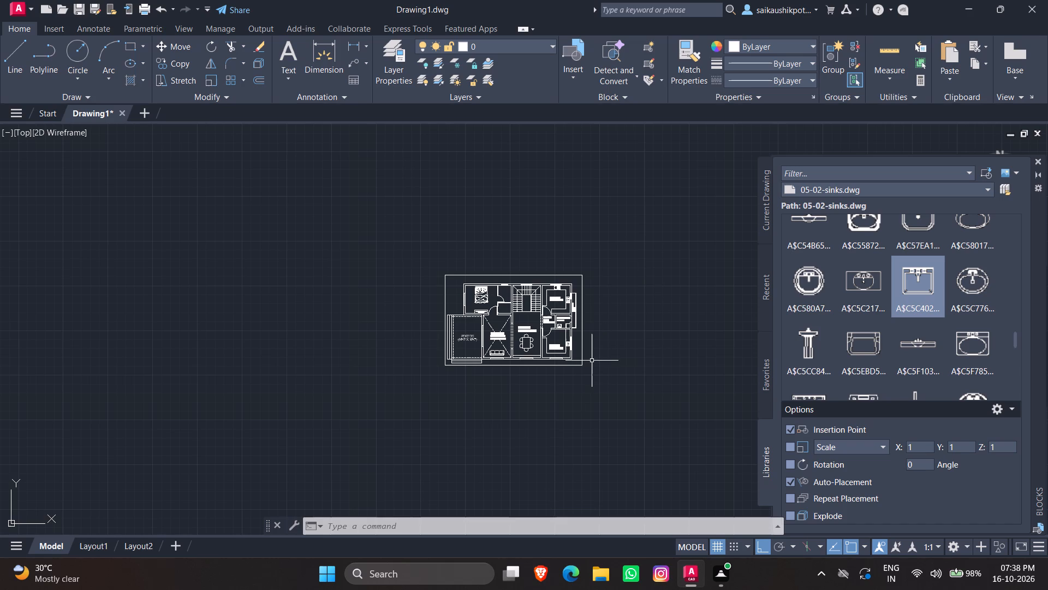
pyautogui.click(763, 82)
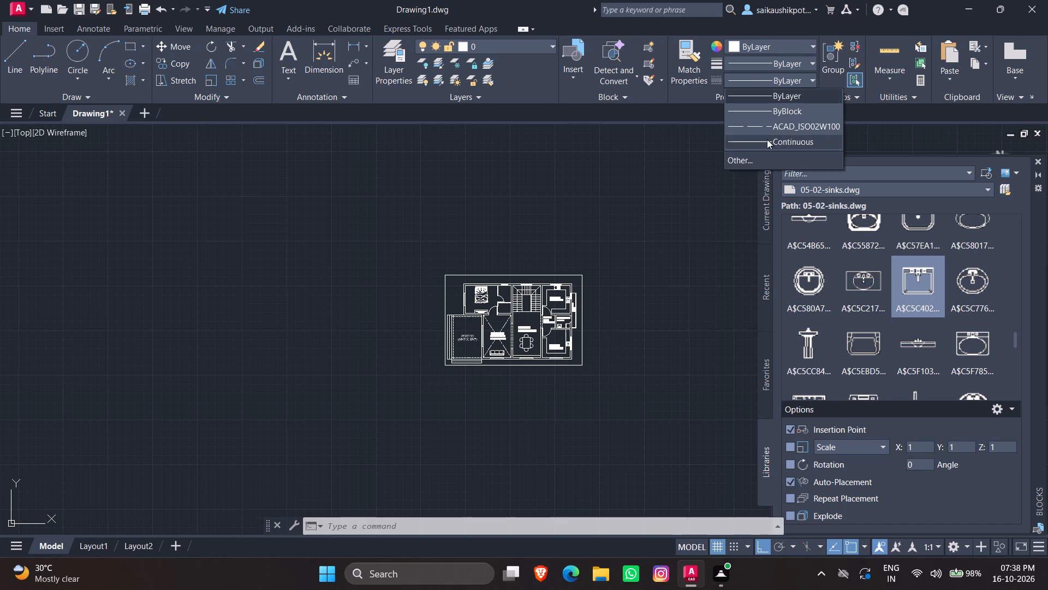
pyautogui.click(751, 166)
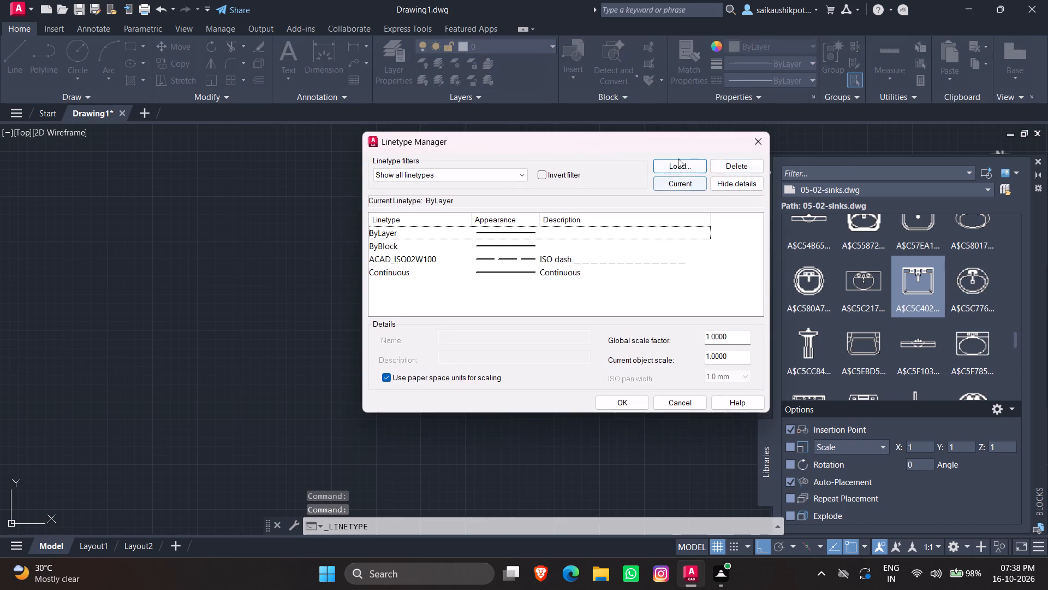
pyautogui.click(678, 163)
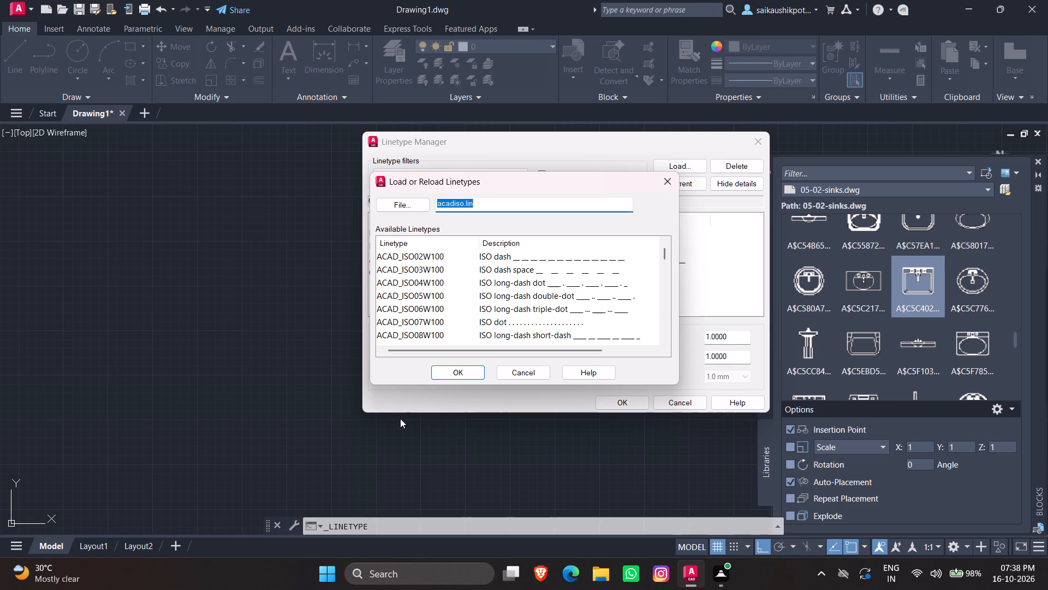
pyautogui.scroll(-1, 526, 318)
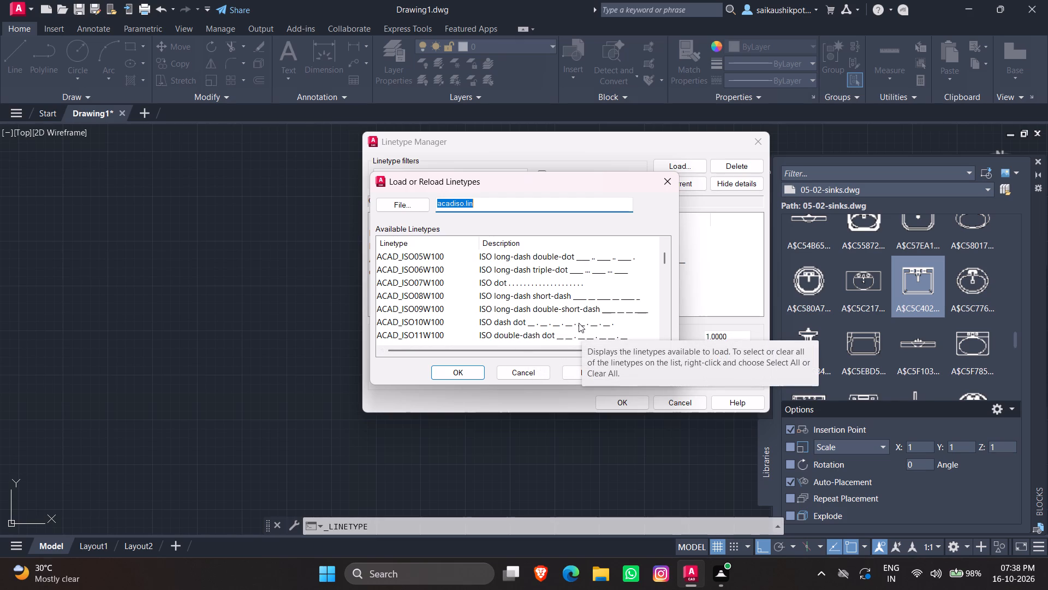
pyautogui.click(605, 311)
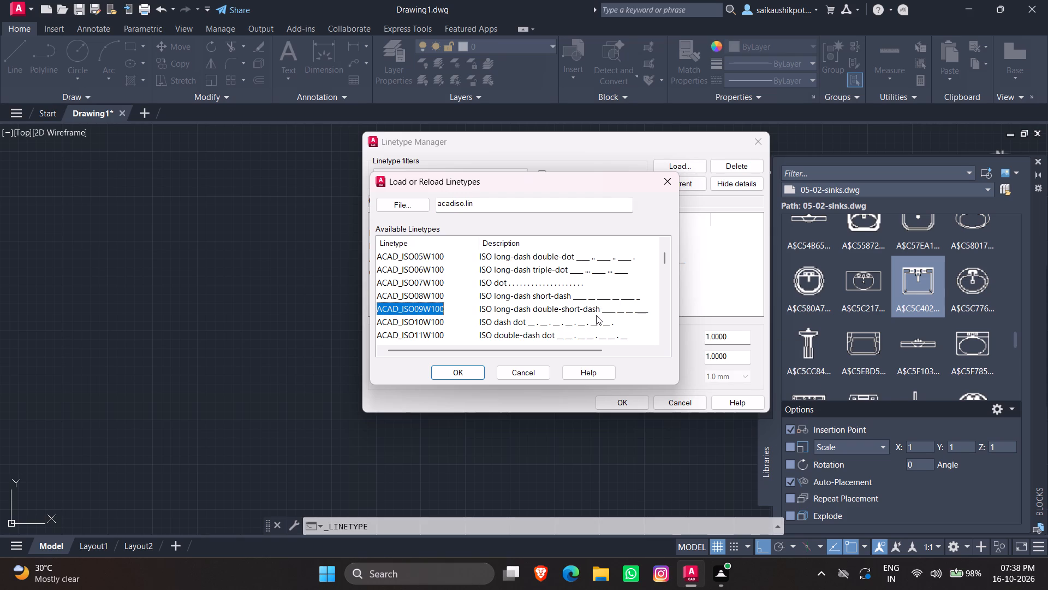
pyautogui.click(594, 299)
pyautogui.scroll(1, 544, 302)
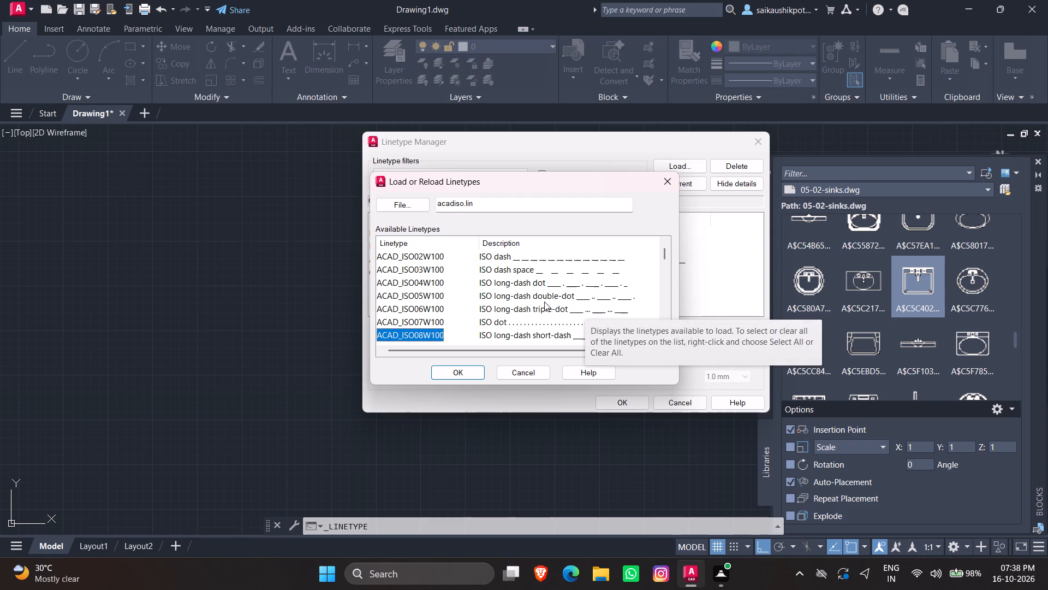
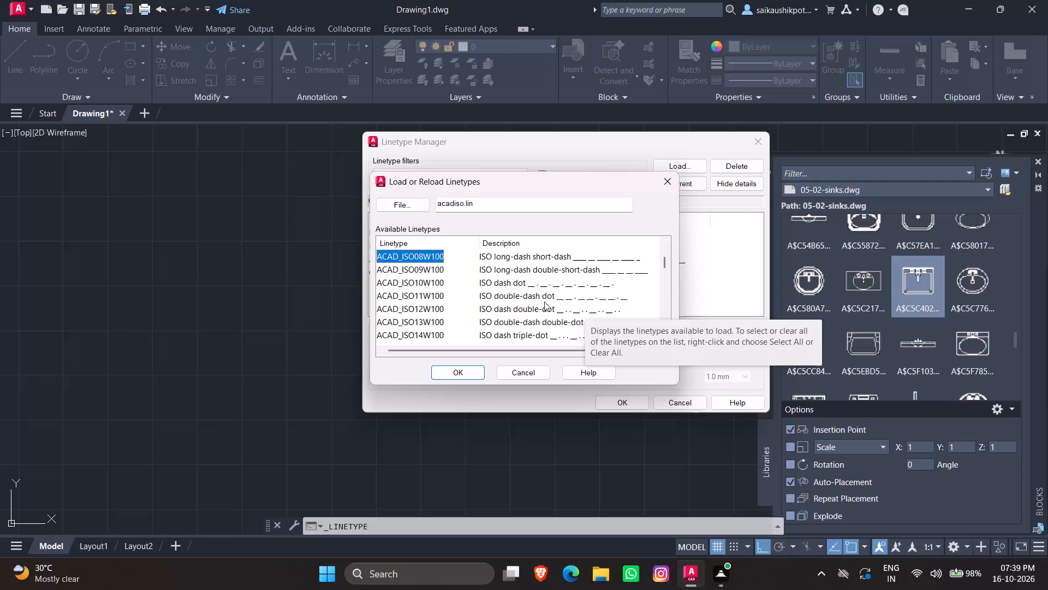
# Load the ISO long-dash double-dot linetype, ACAD_ISO05W100, into the drawing and close the Linetype Manager.
pyautogui.scroll(3, 544, 302)
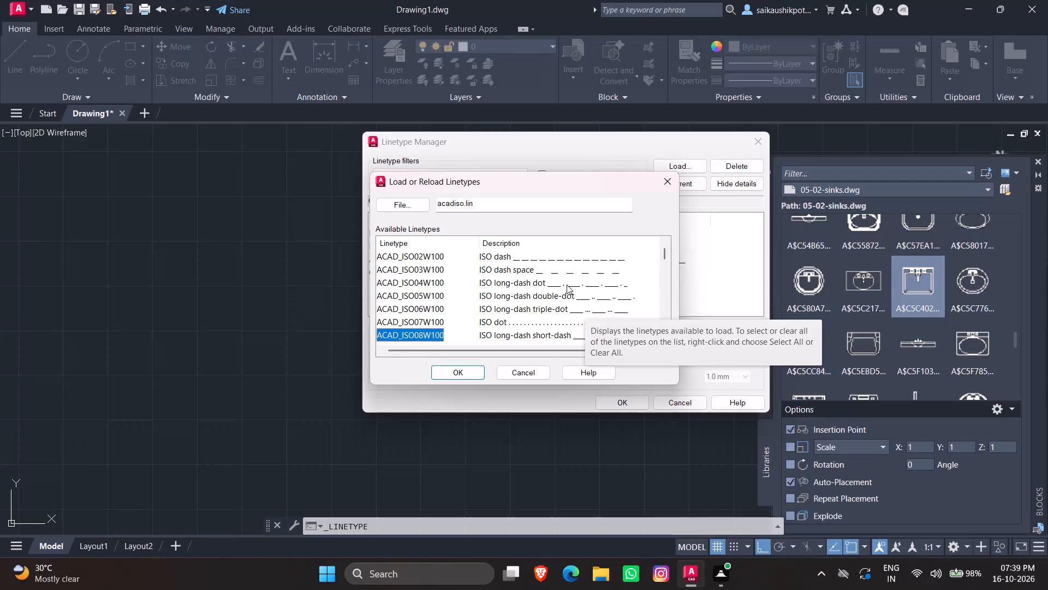
pyautogui.scroll(-1, 579, 301)
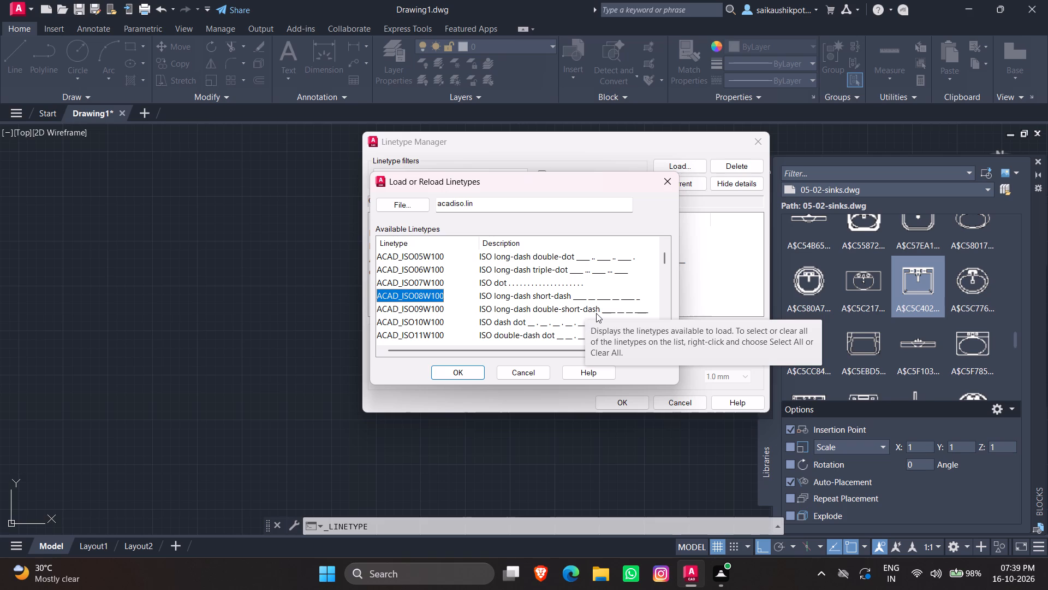
pyautogui.click(547, 297)
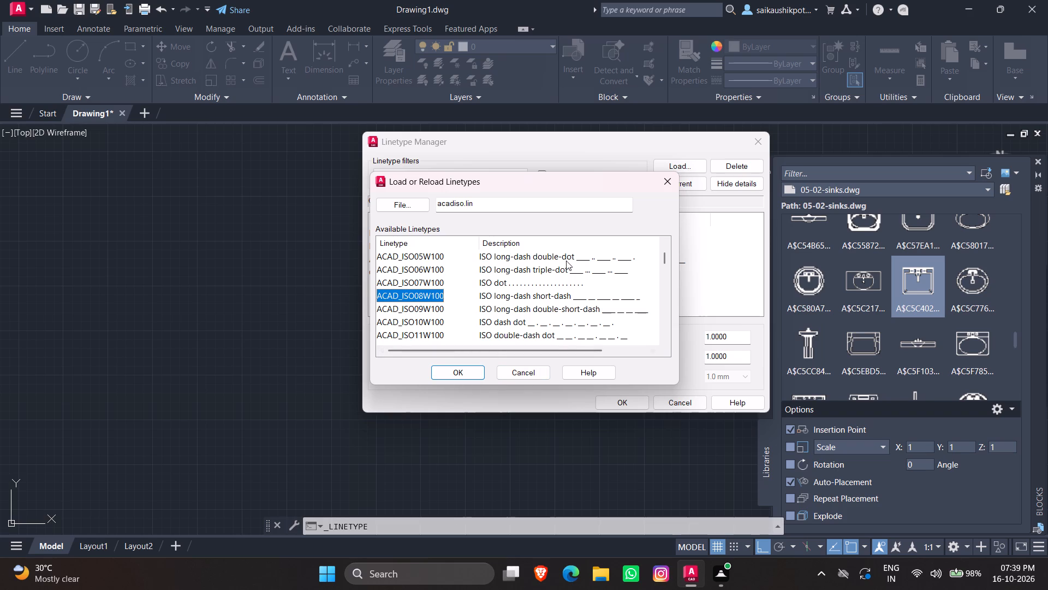
pyautogui.click(583, 256)
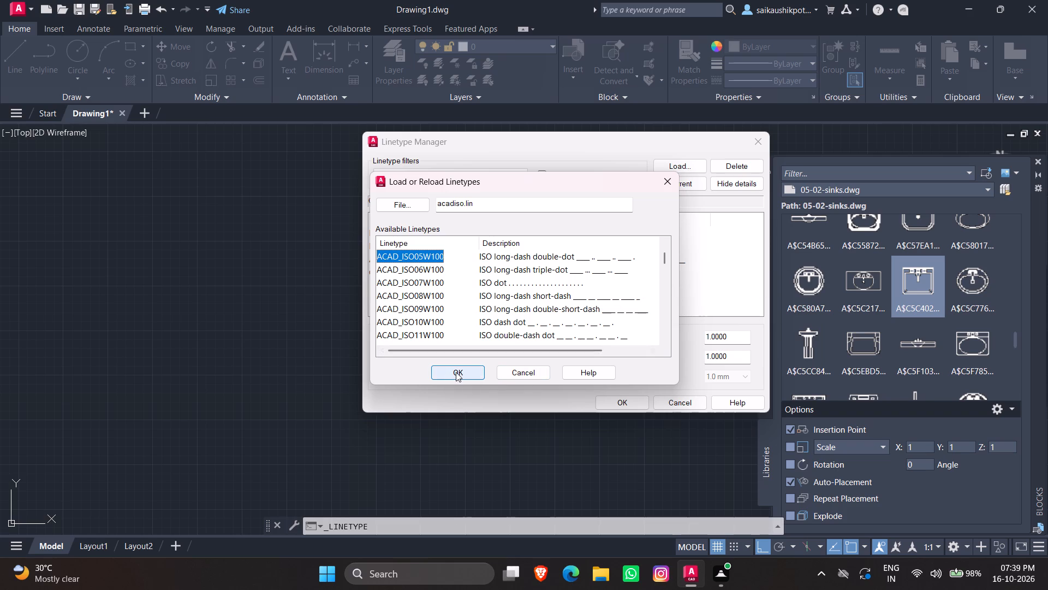
pyautogui.click(456, 372)
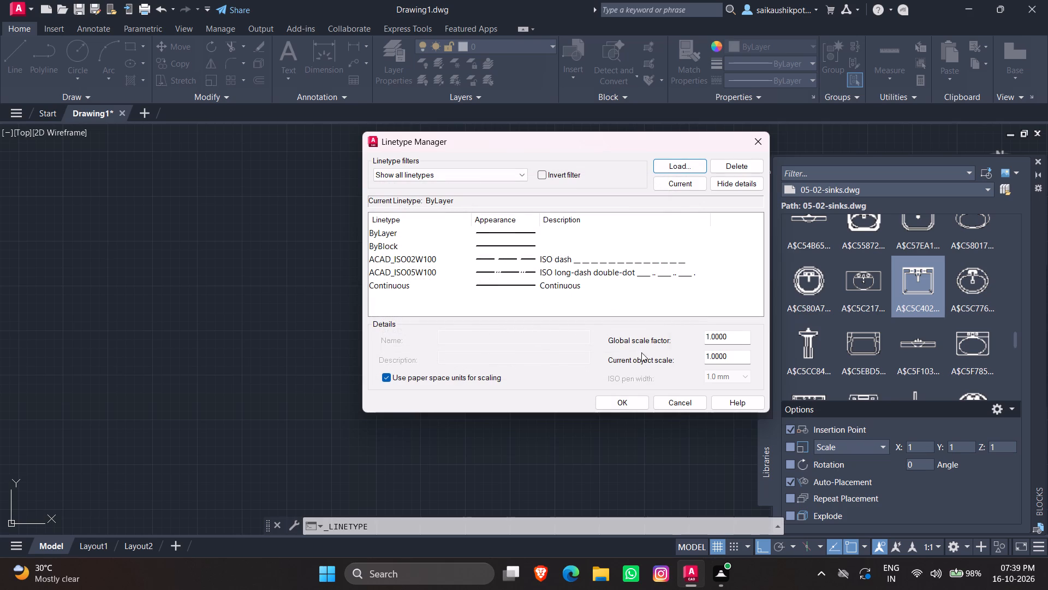
pyautogui.click(629, 399)
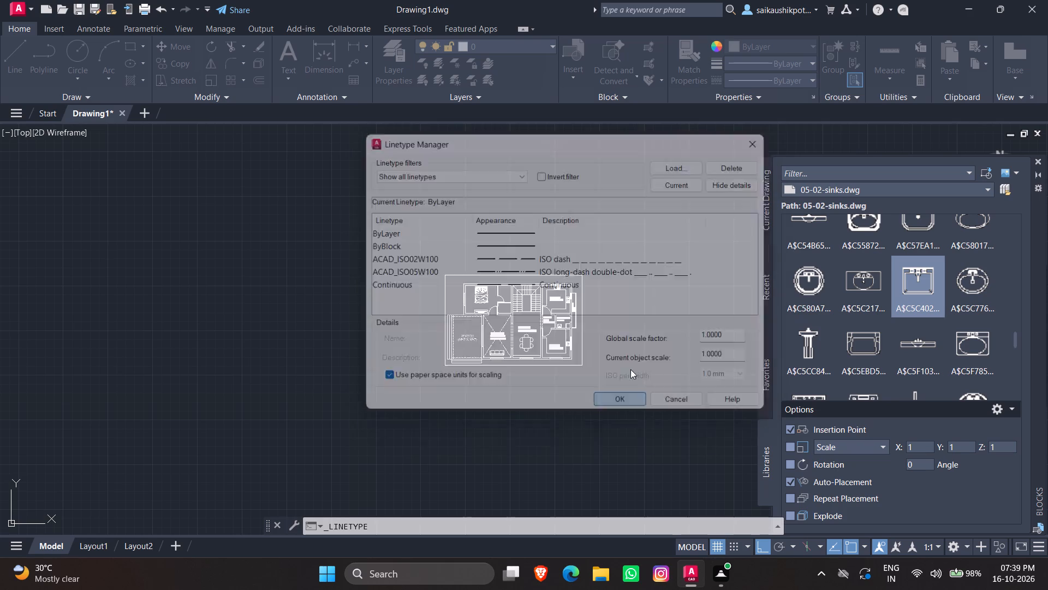
# Apply the ACAD_ISO05W100 linetype to all four boundary lines around the floor plan.
pyautogui.scroll(2, 516, 287)
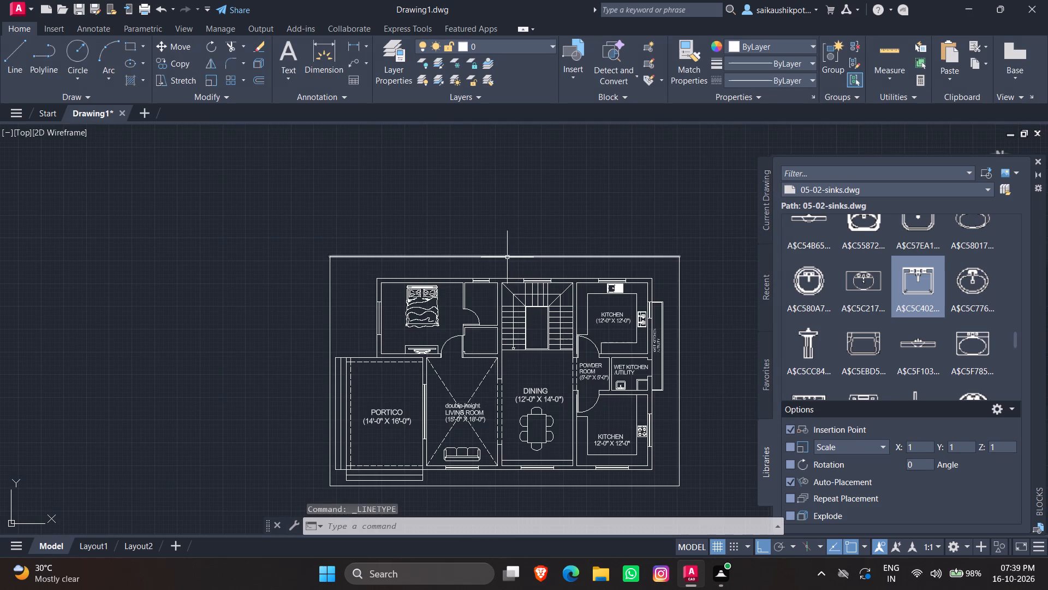
pyautogui.click(507, 257)
pyautogui.click(330, 304)
pyautogui.scroll(-2, 374, 250)
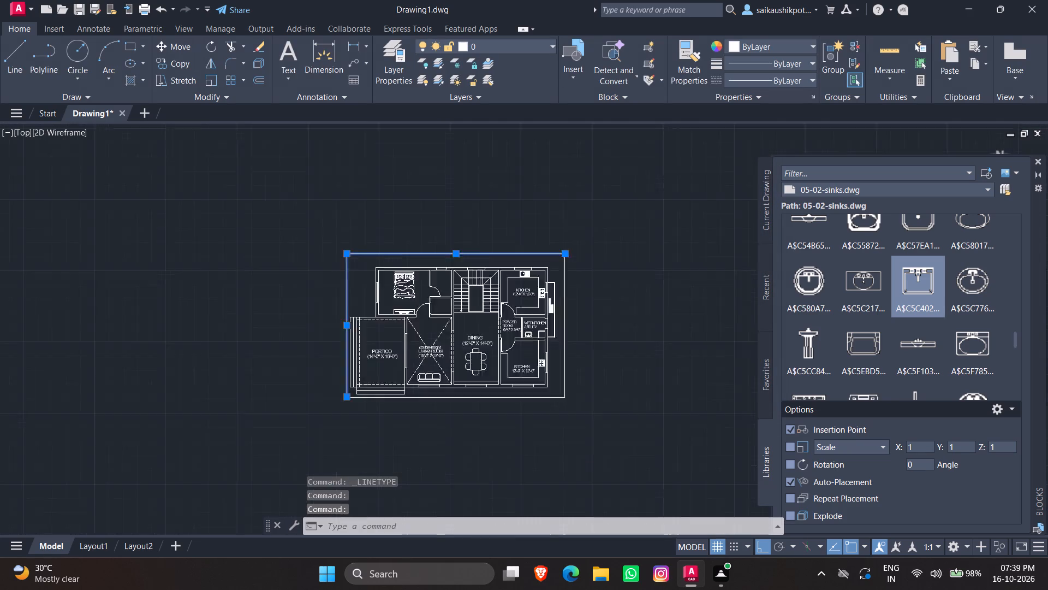
pyautogui.scroll(2, 378, 348)
pyautogui.click(403, 333)
pyautogui.scroll(-1, 405, 386)
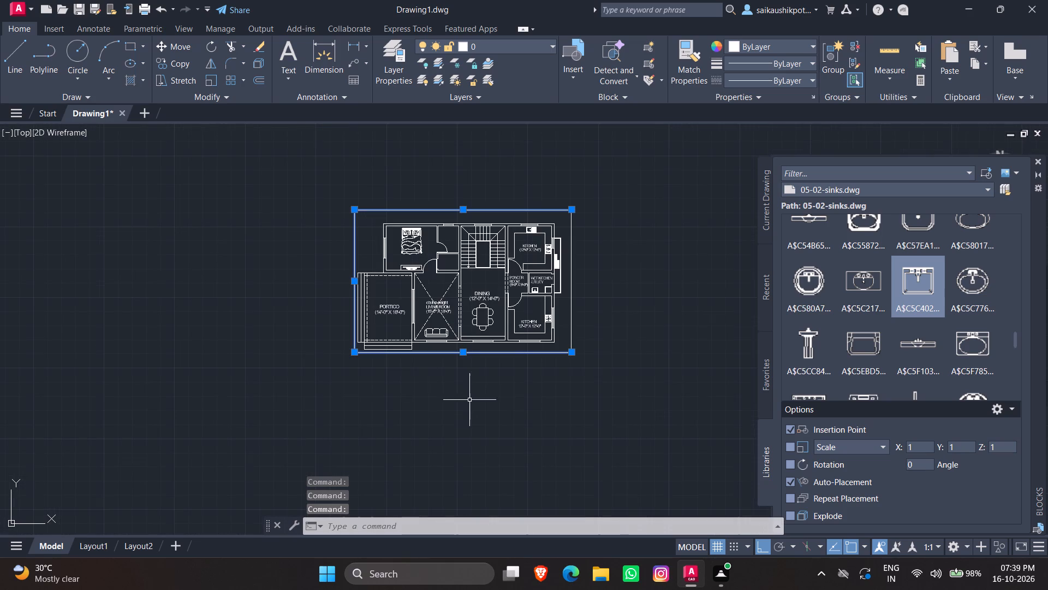
pyautogui.click(572, 320)
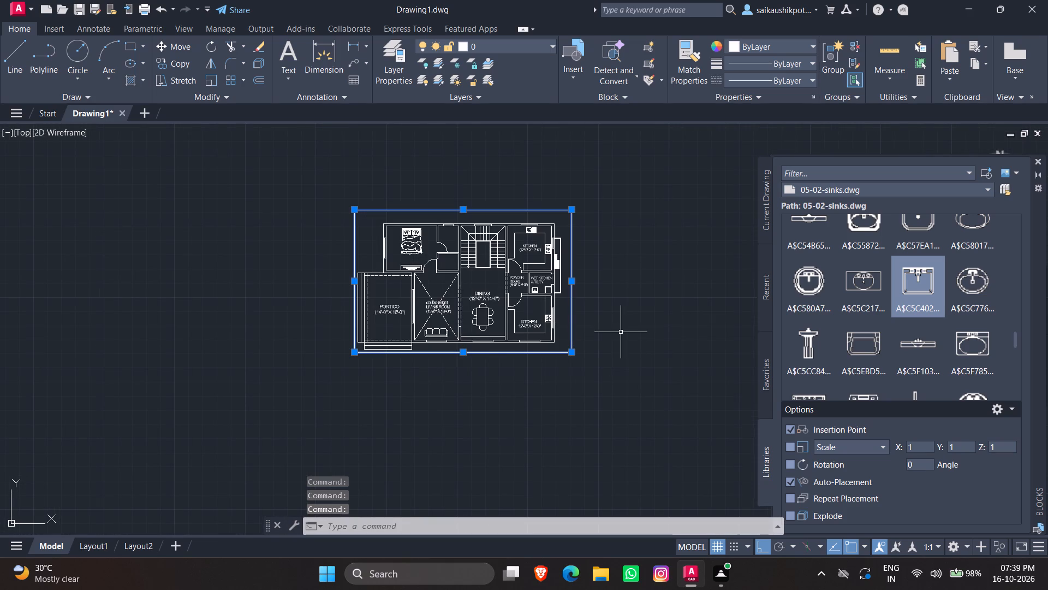
pyautogui.click(769, 81)
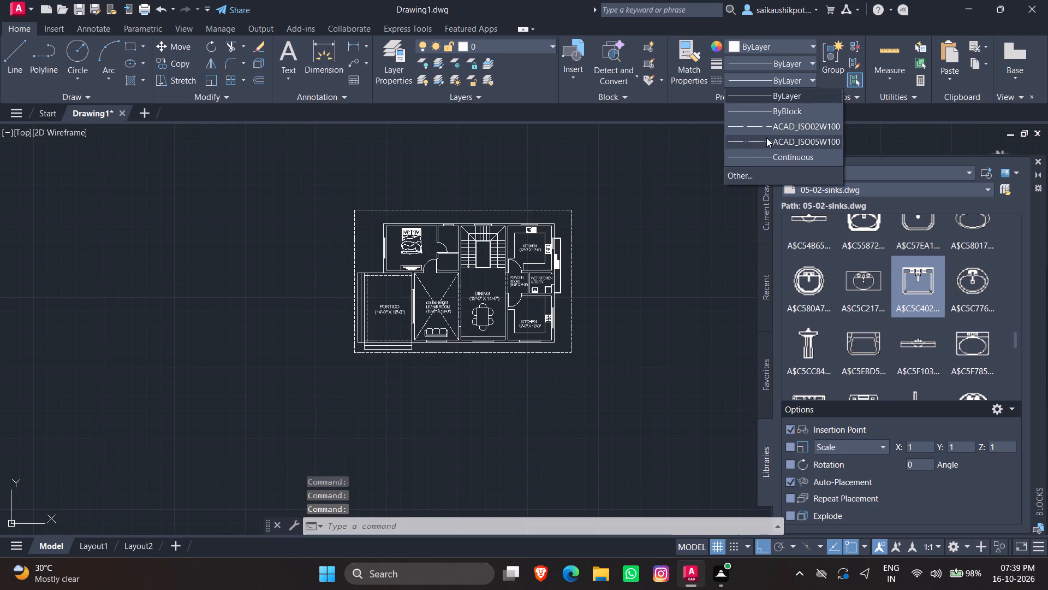
pyautogui.click(767, 139)
pyautogui.press('Escape')
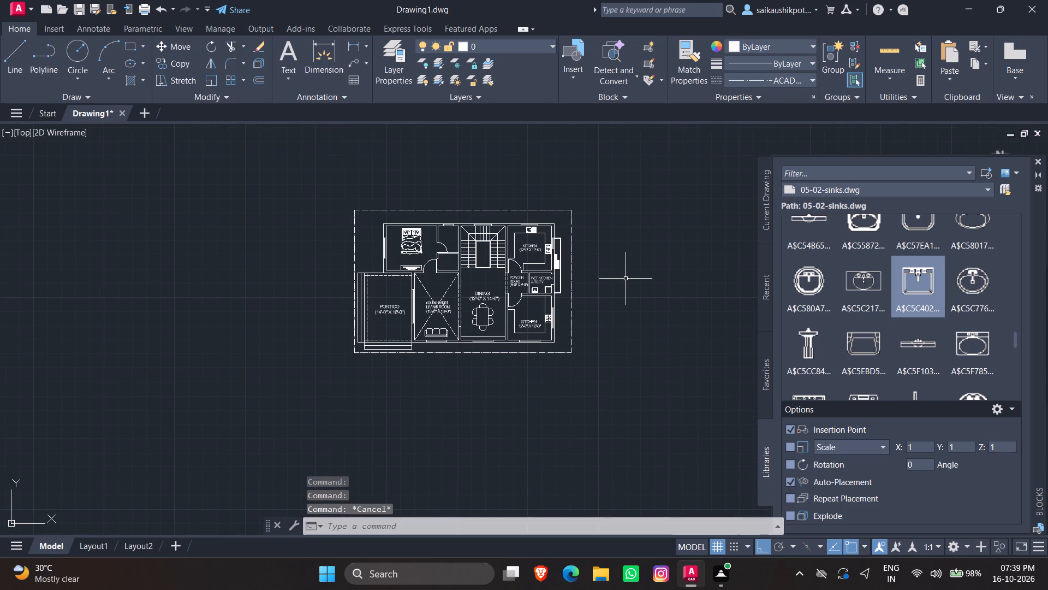
# Examine how the boundary's linetype displays around the plan and near the portico's lower corner.
pyautogui.scroll(-2, 505, 209)
pyautogui.scroll(6, 505, 214)
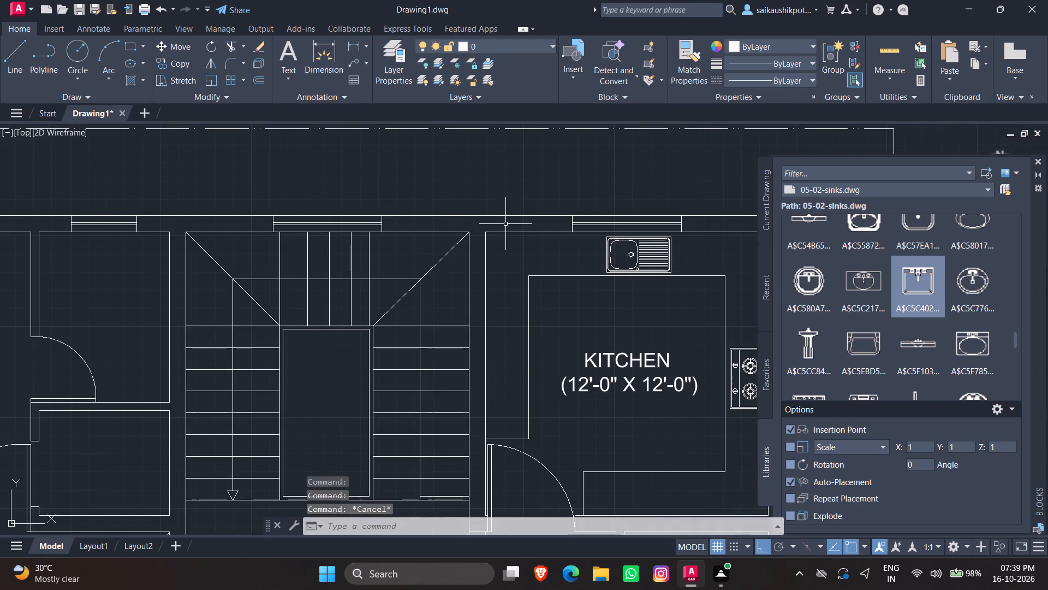
pyautogui.scroll(-5, 550, 223)
pyautogui.scroll(3, 394, 349)
pyautogui.scroll(-2, 470, 304)
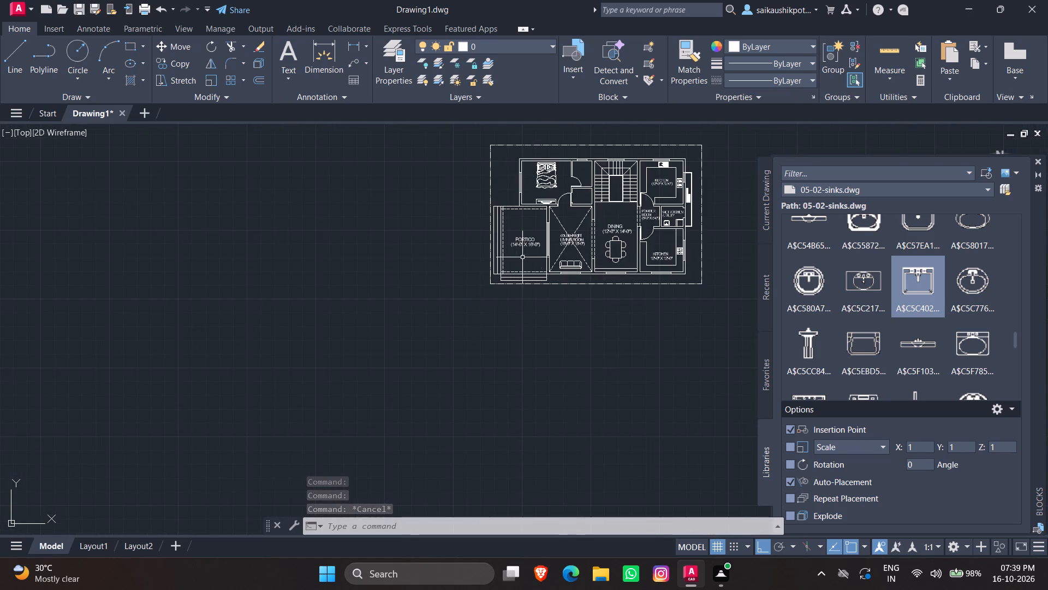
pyautogui.scroll(2, 539, 235)
pyautogui.scroll(4, 512, 333)
pyautogui.scroll(-2, 491, 339)
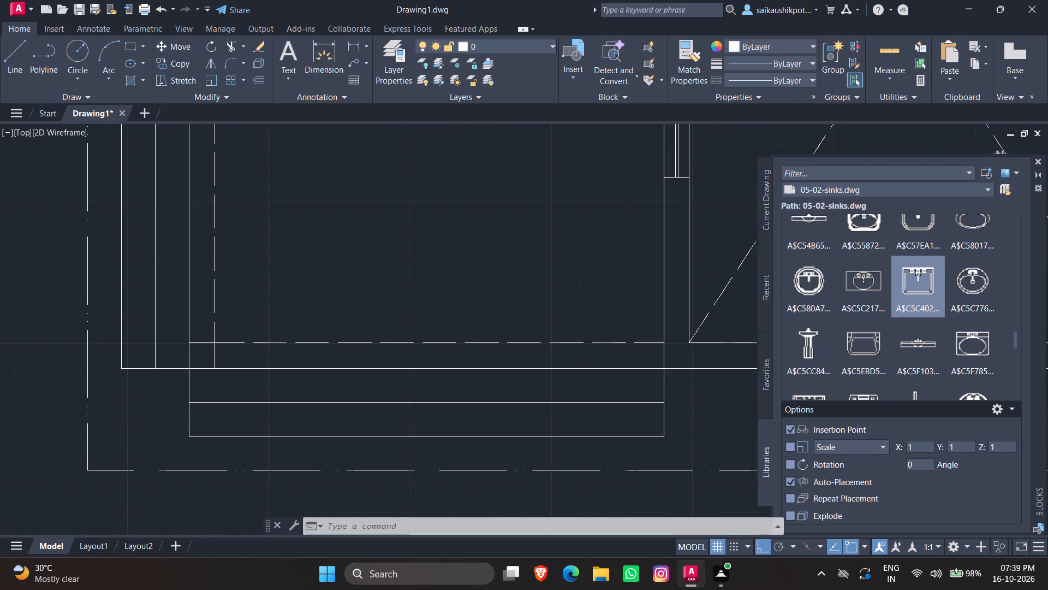
pyautogui.scroll(2, 380, 351)
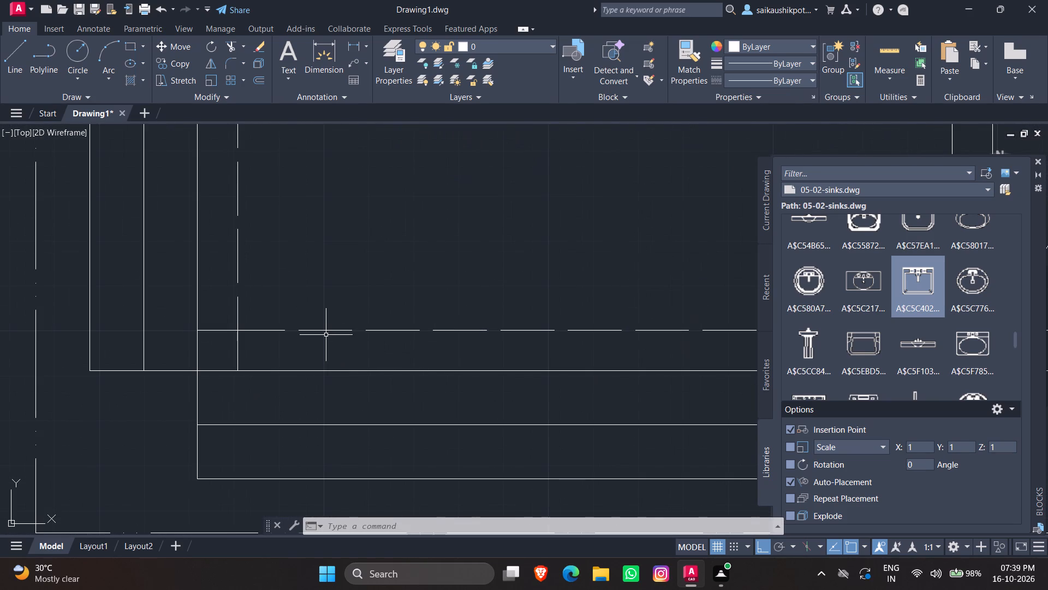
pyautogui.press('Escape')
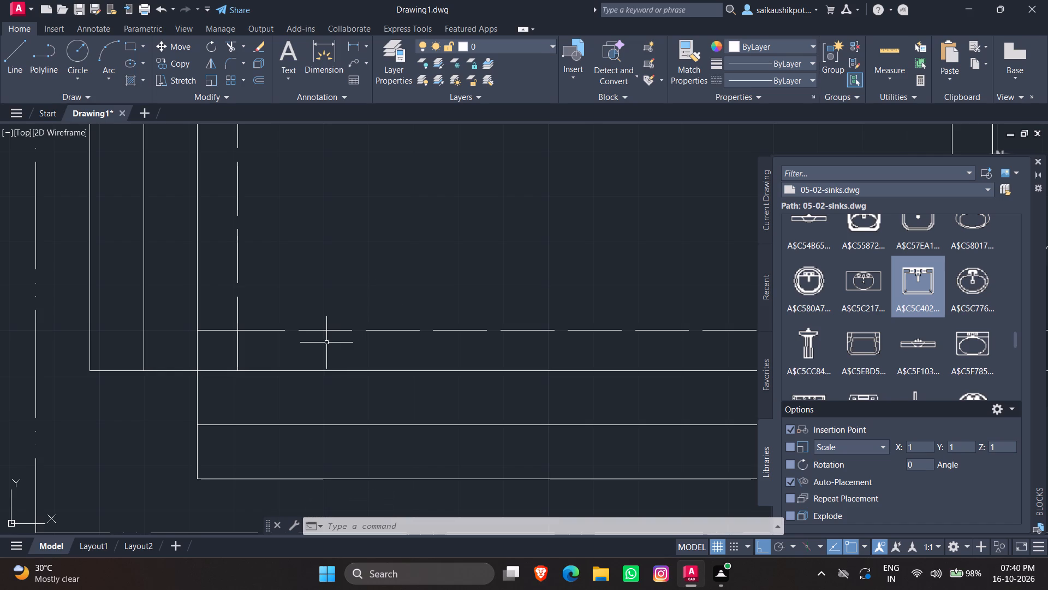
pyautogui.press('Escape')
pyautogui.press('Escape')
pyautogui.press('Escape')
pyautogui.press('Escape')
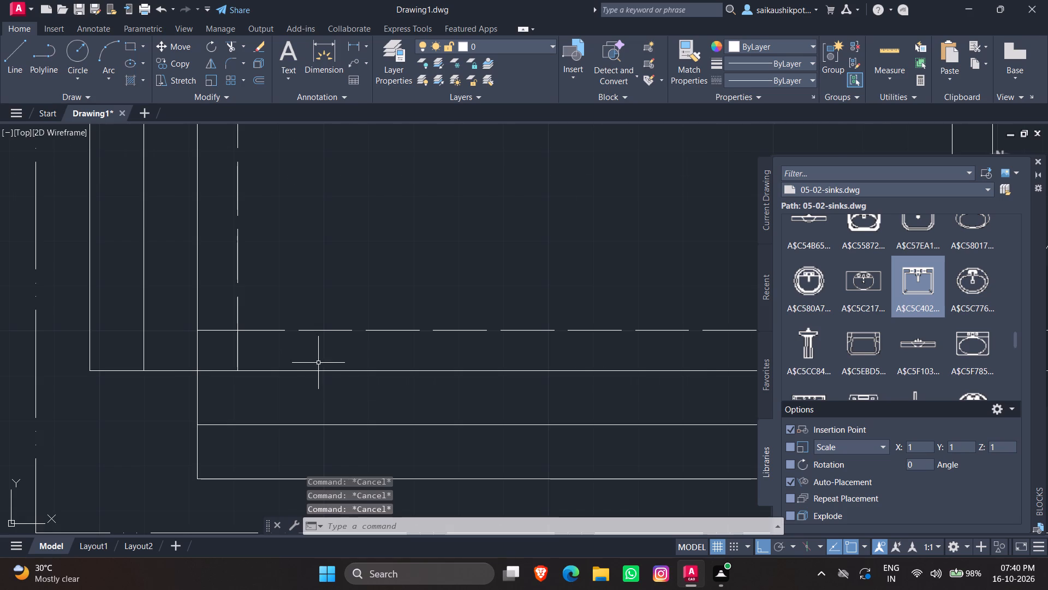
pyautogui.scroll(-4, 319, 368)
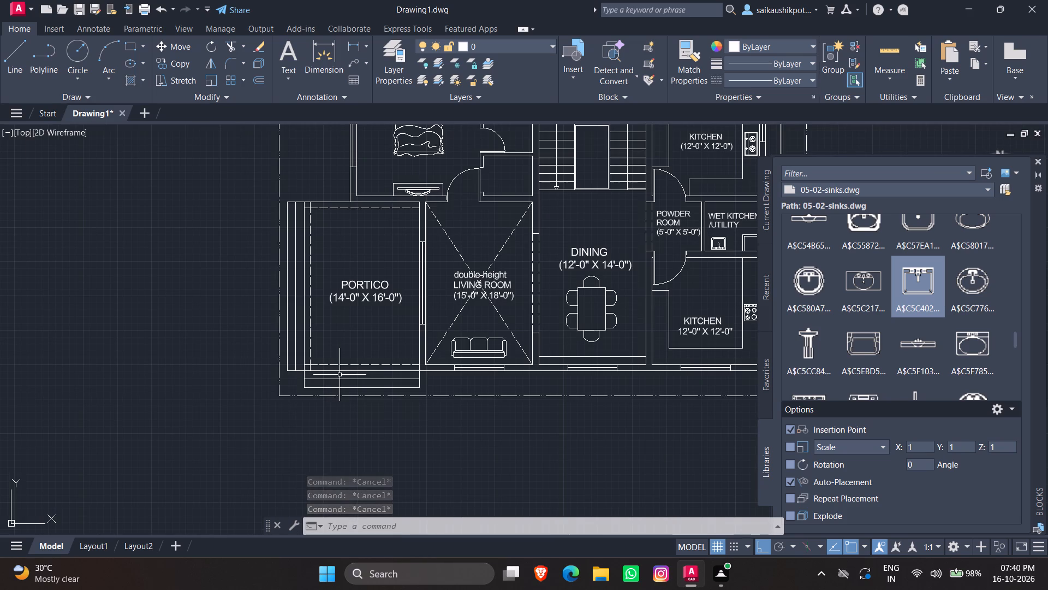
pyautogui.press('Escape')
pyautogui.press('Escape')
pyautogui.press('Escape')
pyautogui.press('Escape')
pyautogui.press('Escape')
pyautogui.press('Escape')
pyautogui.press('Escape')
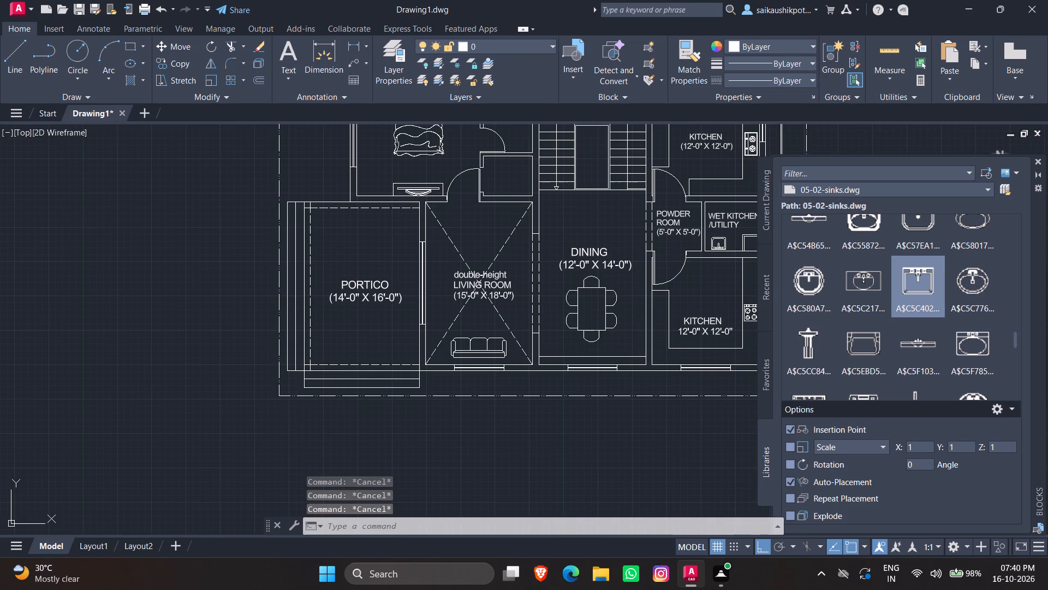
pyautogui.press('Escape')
# Paste the copied POWDER ROOM label into the small unlabelled room between the bedroom door and the staircase.
pyautogui.scroll(-3, 336, 394)
pyautogui.scroll(3, 361, 370)
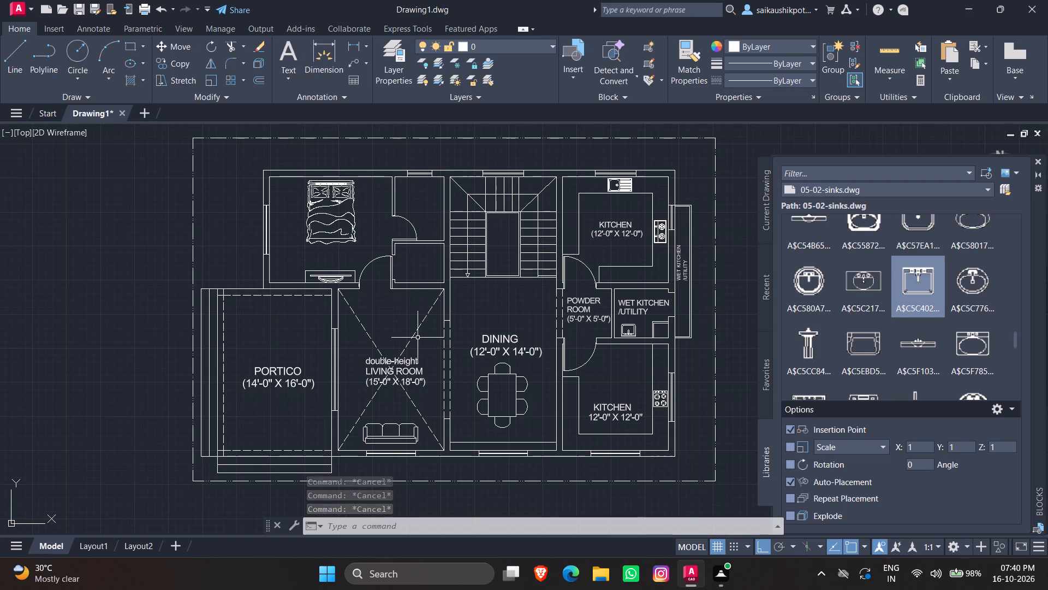
pyautogui.hotkey('ctrl', 'v')
pyautogui.scroll(-3, 409, 340)
pyautogui.scroll(6, 408, 328)
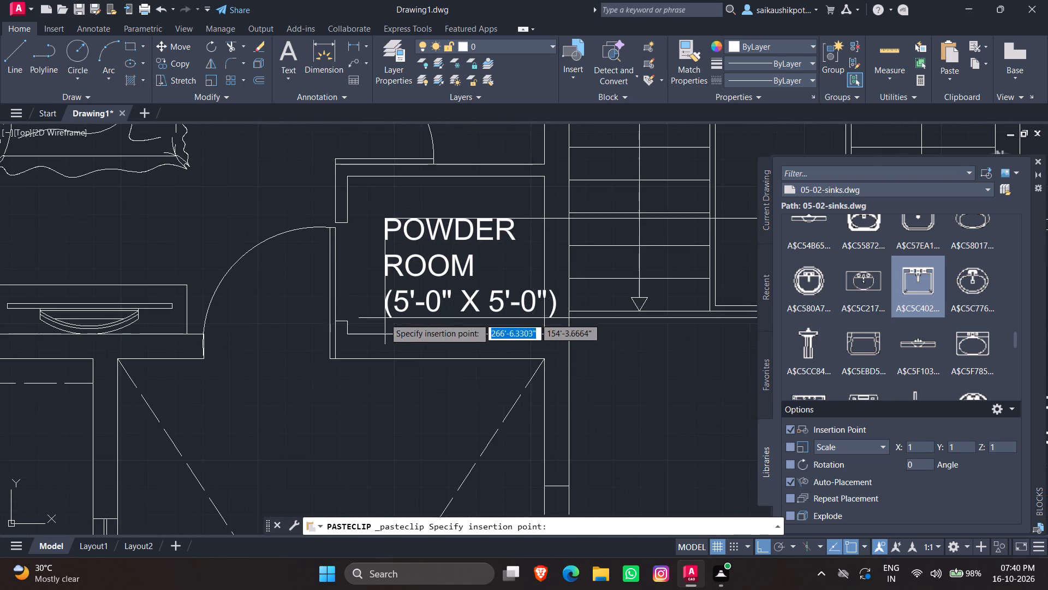
pyautogui.click(368, 308)
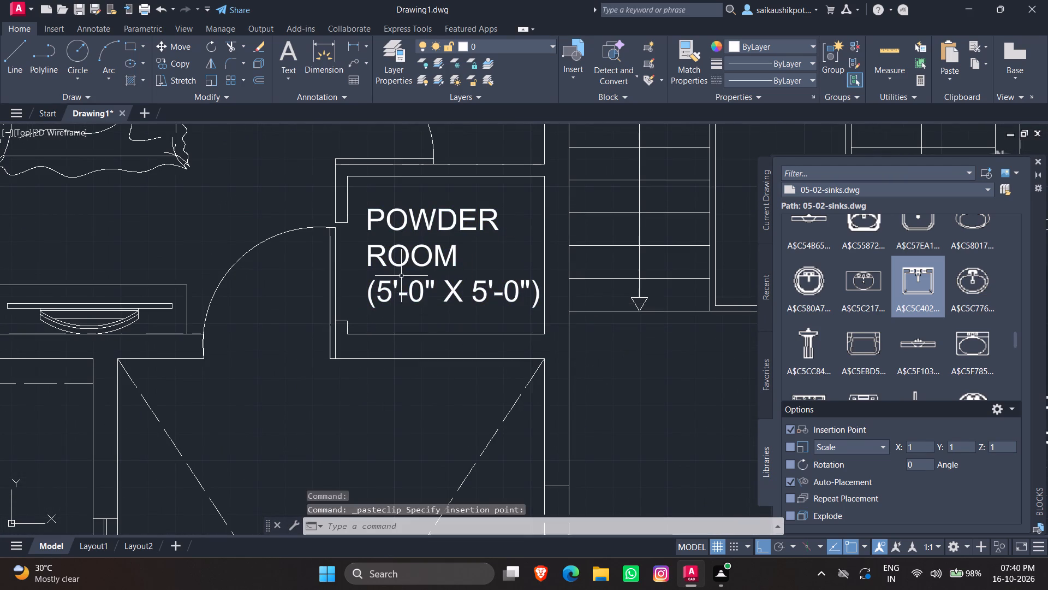
# Replace the pasted label's text with WALK-IN and CLOSET on two lines.
pyautogui.scroll(2, 401, 256)
pyautogui.scroll(-2, 373, 238)
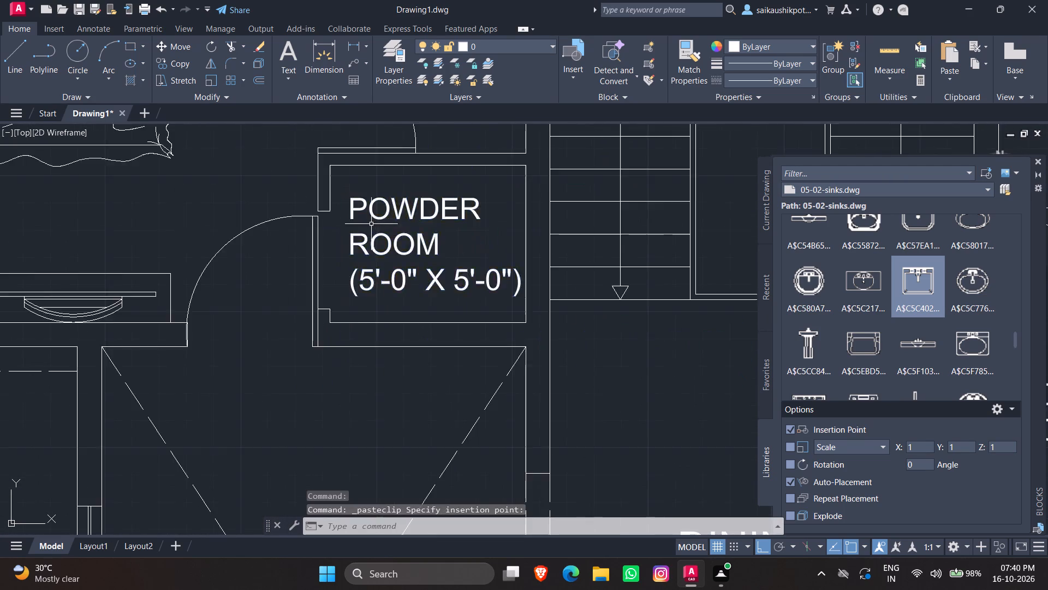
pyautogui.scroll(2, 368, 221)
pyautogui.doubleClick(373, 203)
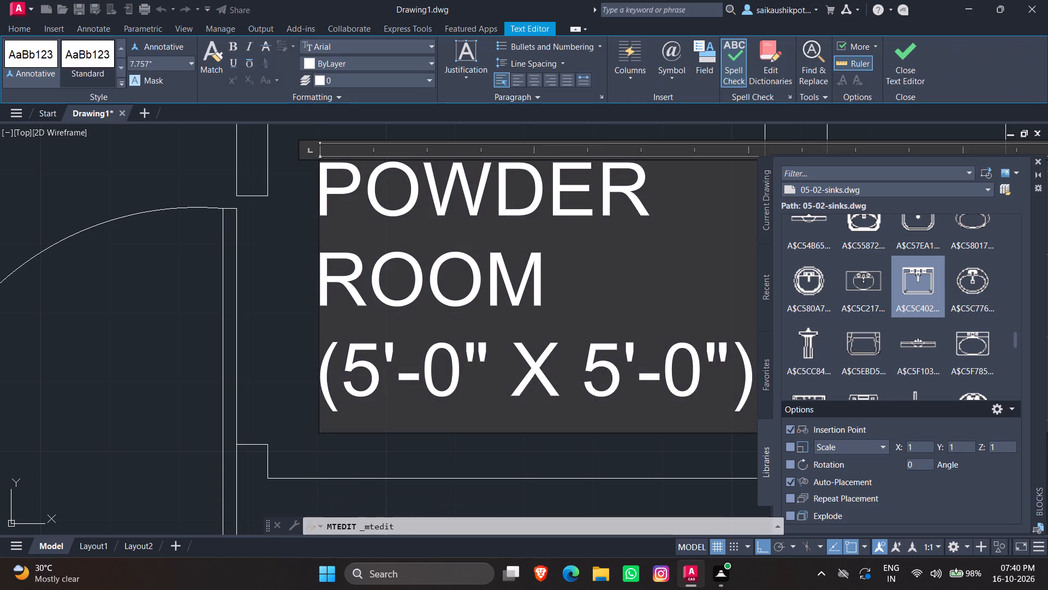
pyautogui.hotkey('ctrl', 'a')
pyautogui.press('BackSpace')
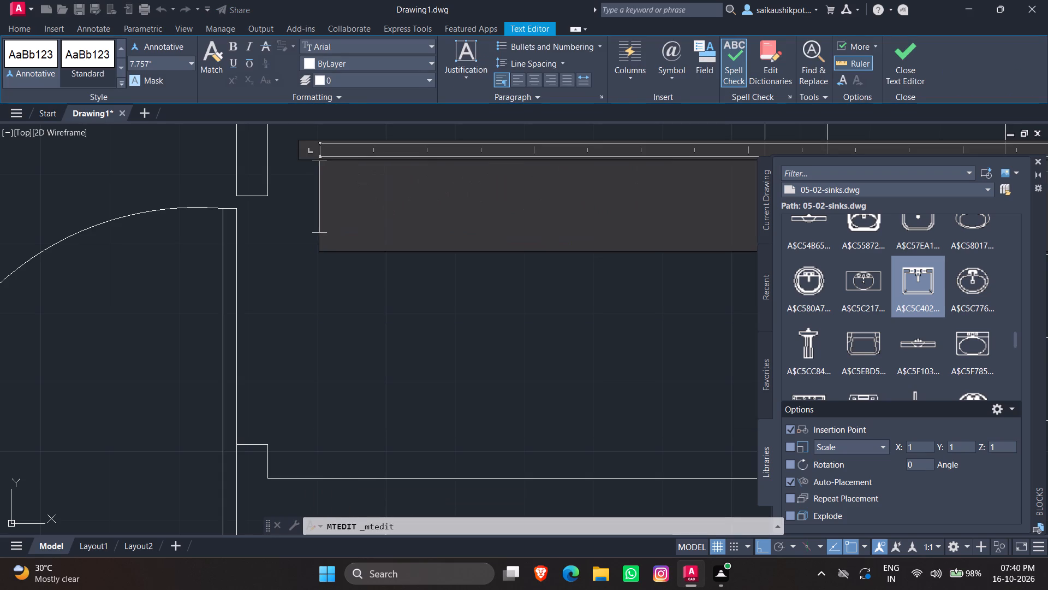
pyautogui.write('WALK')
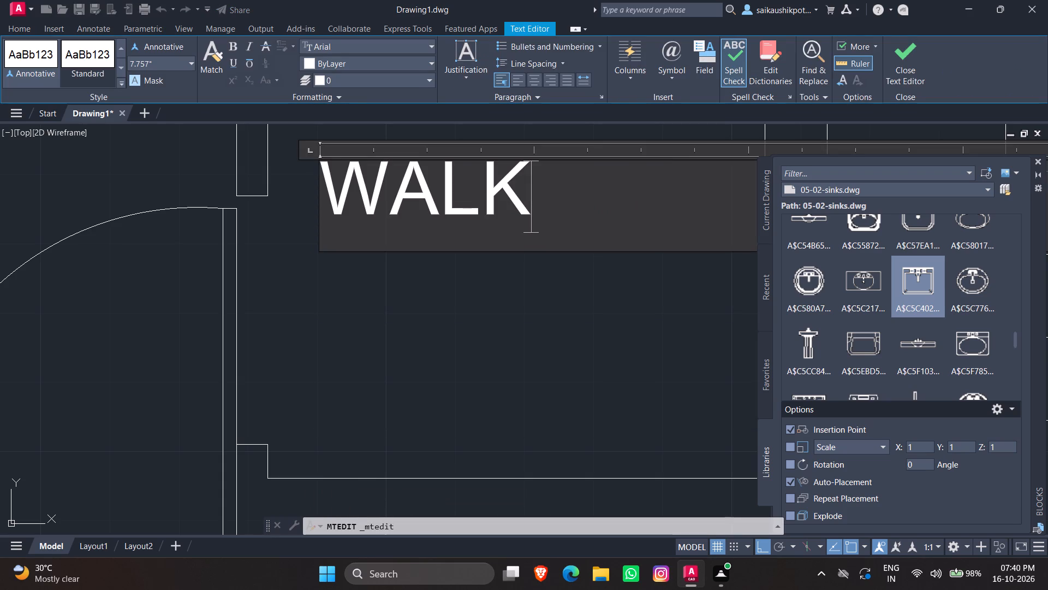
pyautogui.write('-IN')
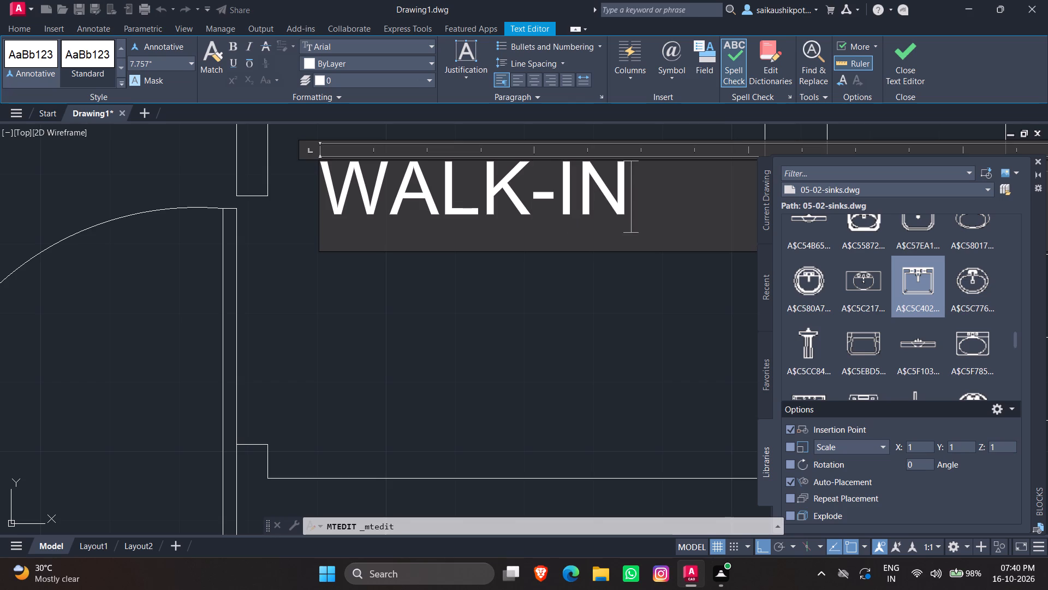
pyautogui.press('Return')
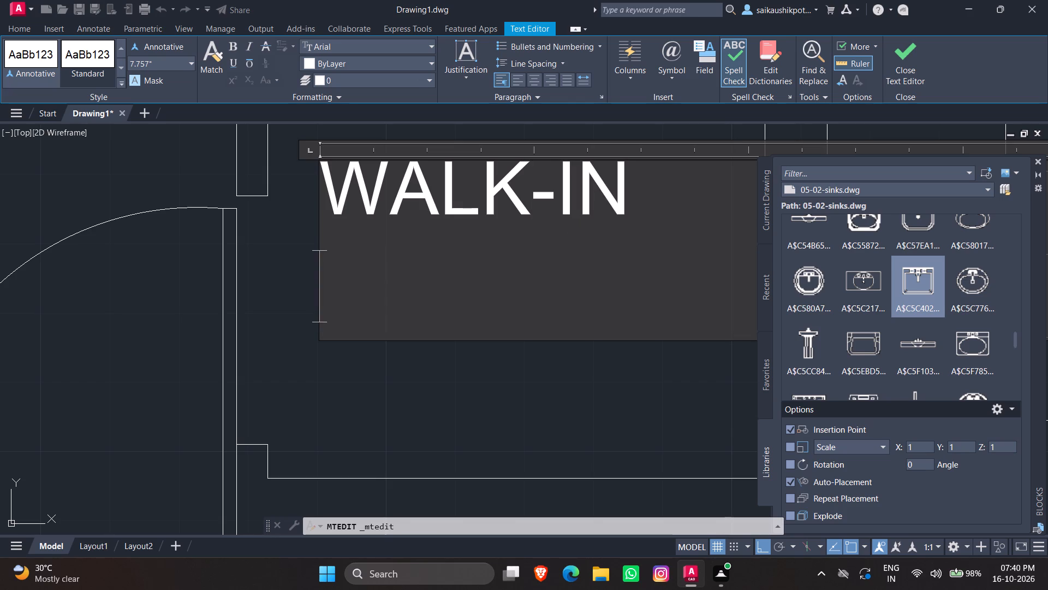
pyautogui.write('CLOSET')
pyautogui.press('Escape')
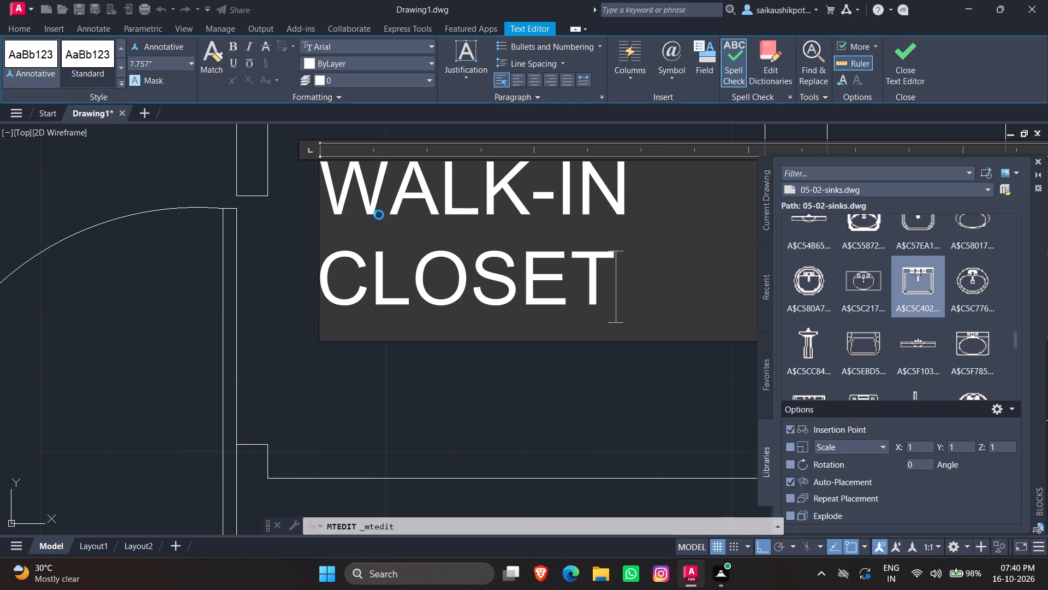
pyautogui.press('Return')
# Move the WALK-IN CLOSET label straight down about 7.7 inches within its room.
pyautogui.scroll(-2, 376, 281)
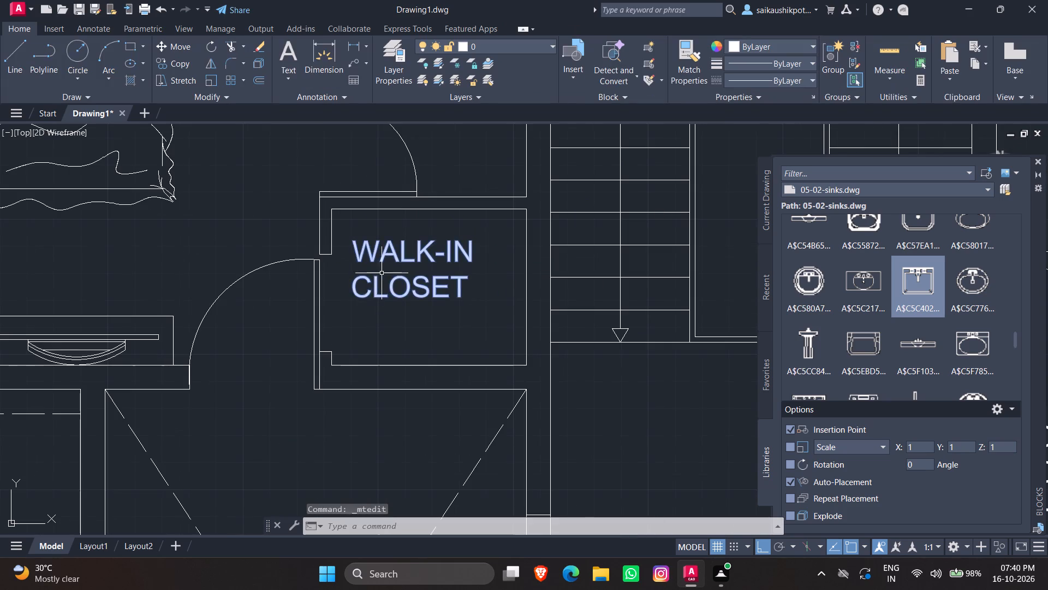
pyautogui.scroll(1, 416, 240)
pyautogui.click(412, 246)
pyautogui.click(367, 302)
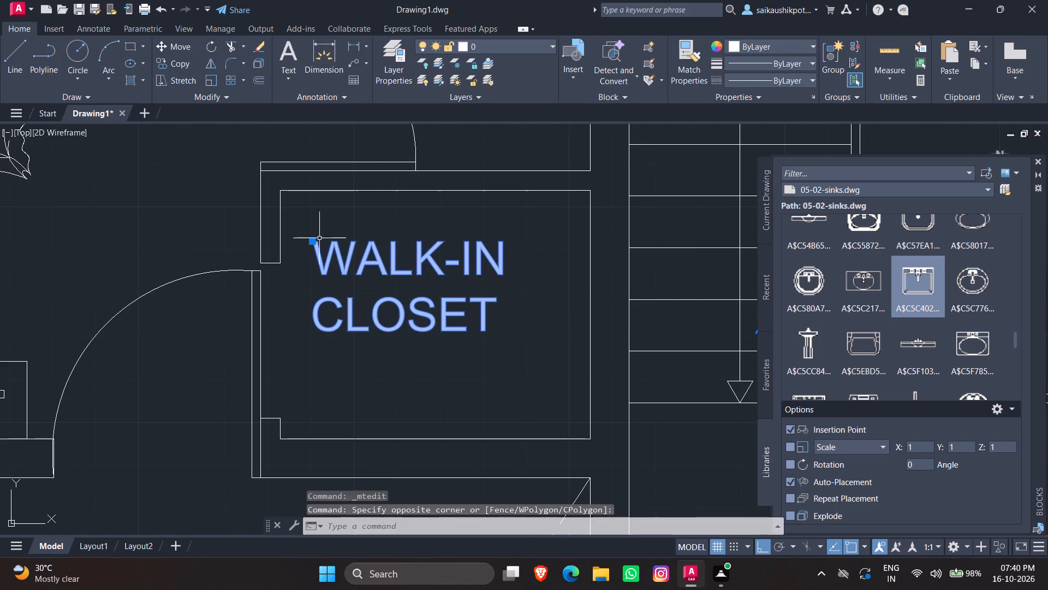
pyautogui.click(310, 243)
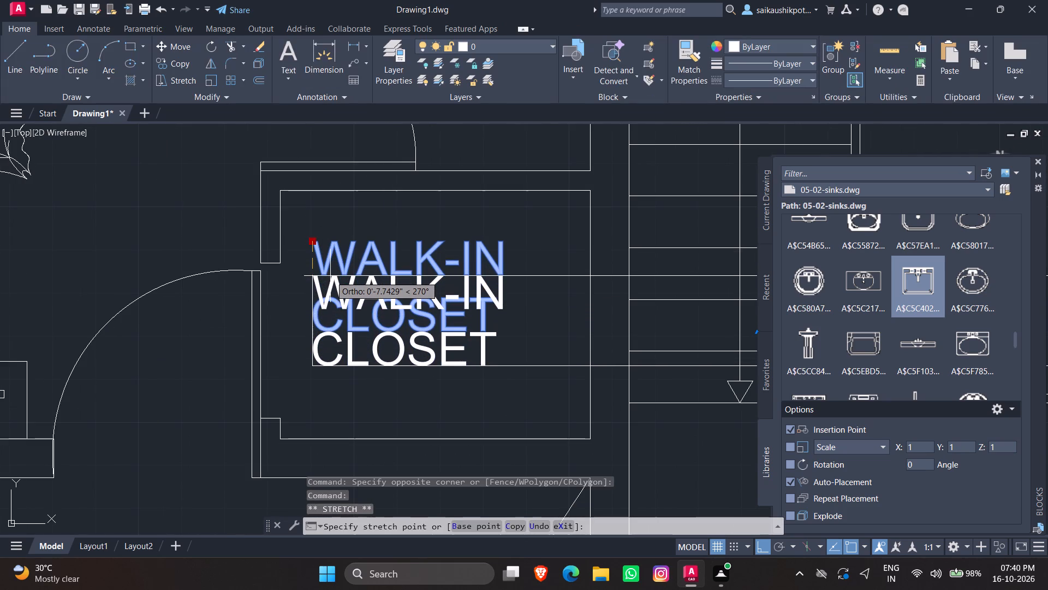
pyautogui.click(332, 276)
pyautogui.press('Escape')
pyautogui.press('Escape')
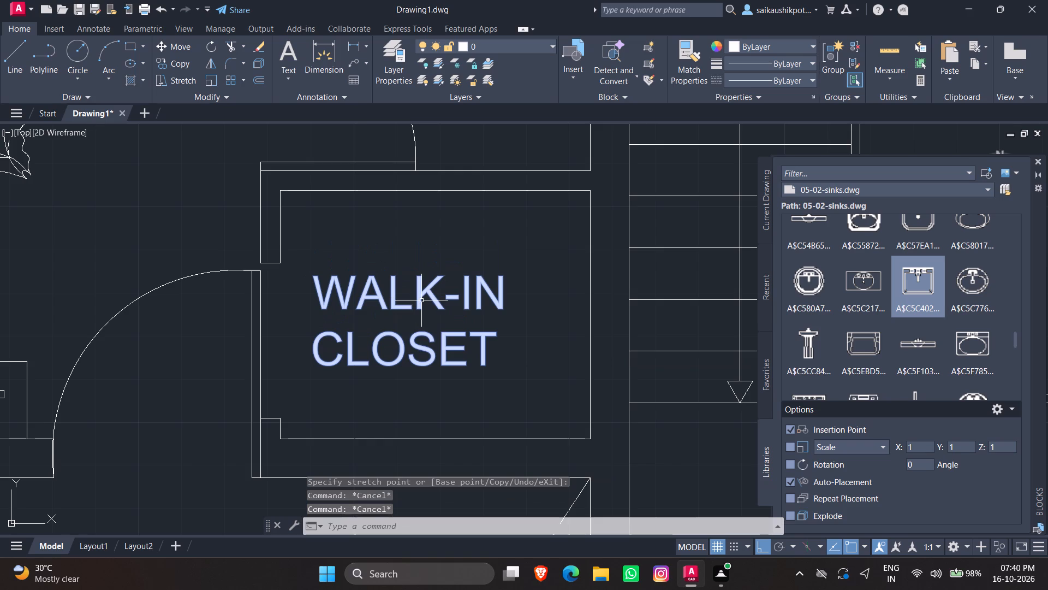
# Shift the WALK-IN CLOSET label slightly to the right so it sits more centrally in its room.
pyautogui.click(350, 292)
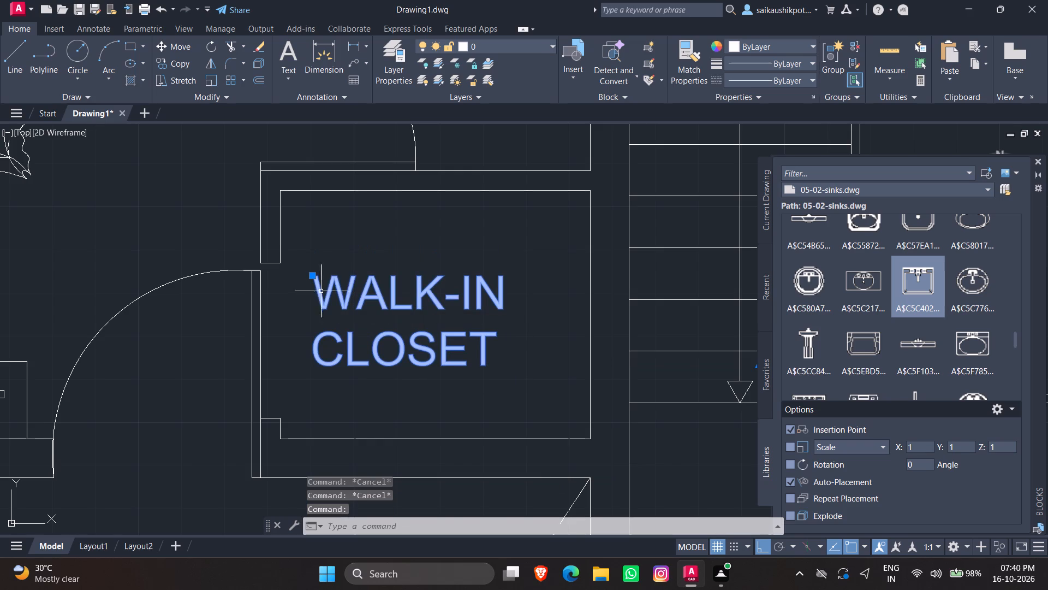
pyautogui.click(313, 278)
pyautogui.click(332, 280)
pyautogui.moveTo(342, 284); pyautogui.dragTo(332, 287)
pyautogui.click(329, 282)
pyautogui.click(336, 278)
pyautogui.click(327, 278)
pyautogui.press('Escape')
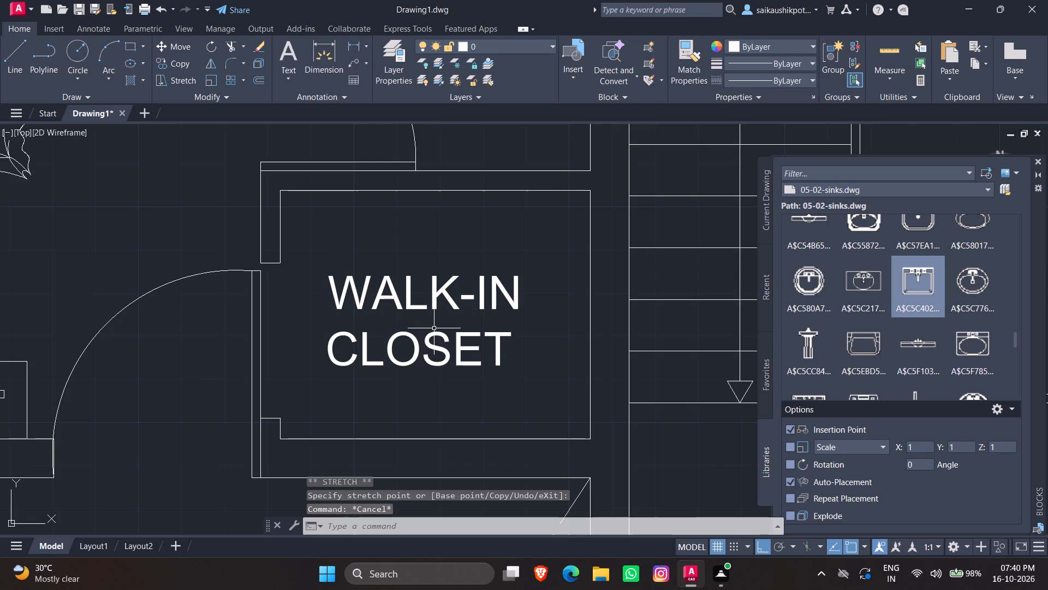
pyautogui.scroll(-2, 432, 342)
pyautogui.scroll(1, 440, 322)
pyautogui.scroll(-2, 431, 346)
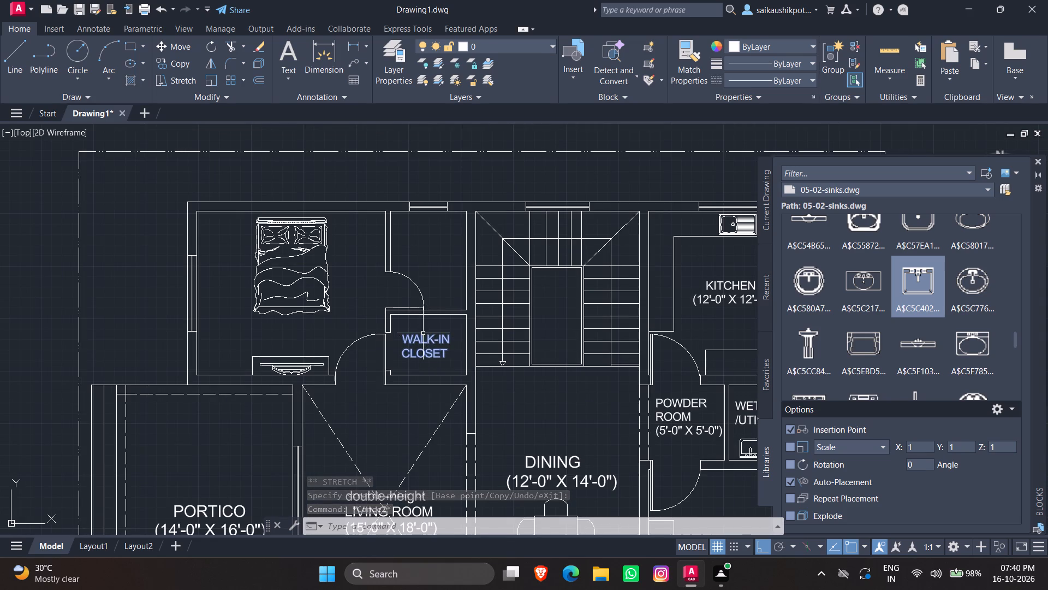
pyautogui.press('Escape')
pyautogui.press('Escape')
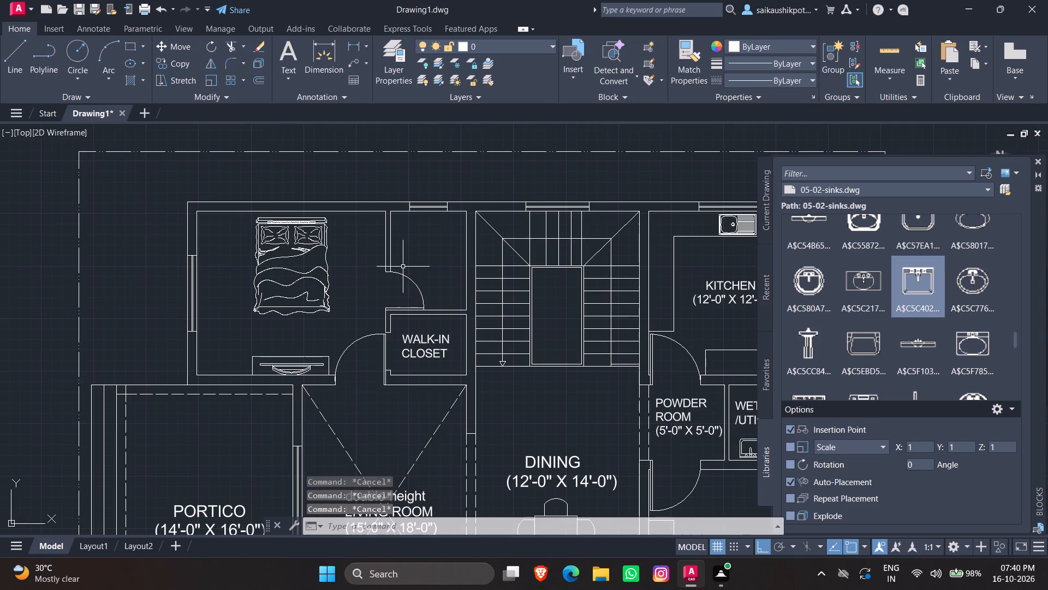
# Offset the top inner wall line of the small bathroom above the walk-in closet 3' downward into the room.
pyautogui.press('o')
pyautogui.press('Return')
pyautogui.write("3'")
pyautogui.press('Return')
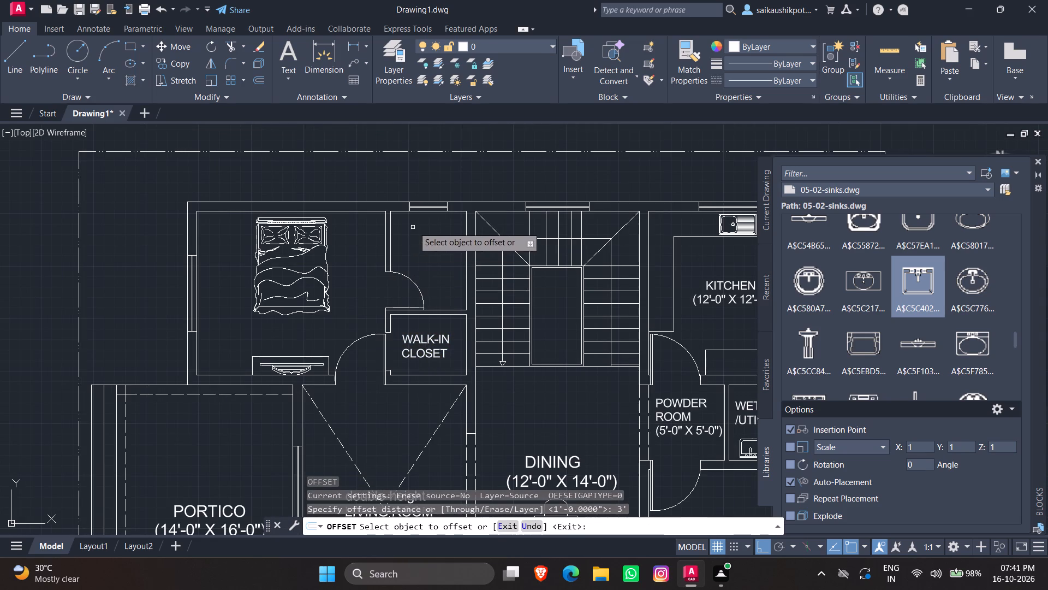
pyautogui.scroll(1, 416, 224)
pyautogui.click(428, 204)
pyautogui.click(424, 251)
pyautogui.press('Escape')
pyautogui.press('Escape')
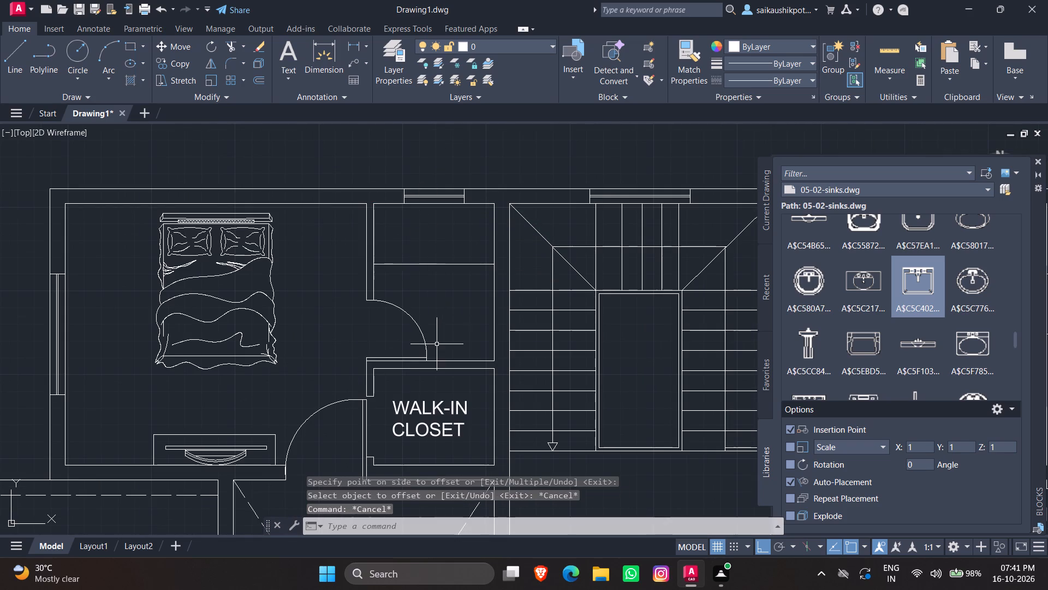
# Browse the sinks library and the recently used blocks for a fixture for the small bathroom.
pyautogui.scroll(3, 456, 310)
pyautogui.scroll(-1, 449, 317)
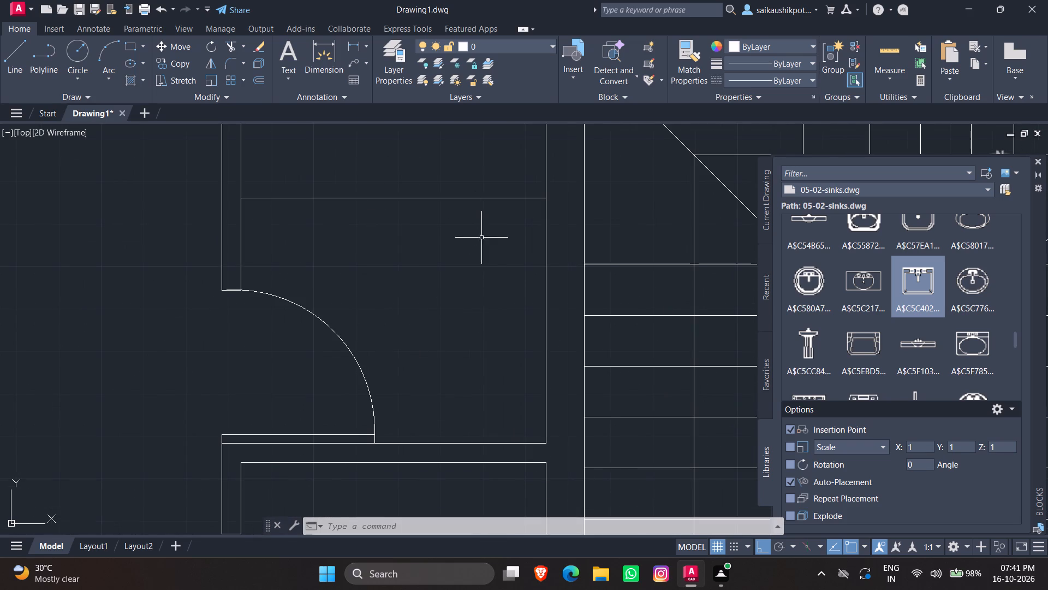
pyautogui.scroll(11, 856, 335)
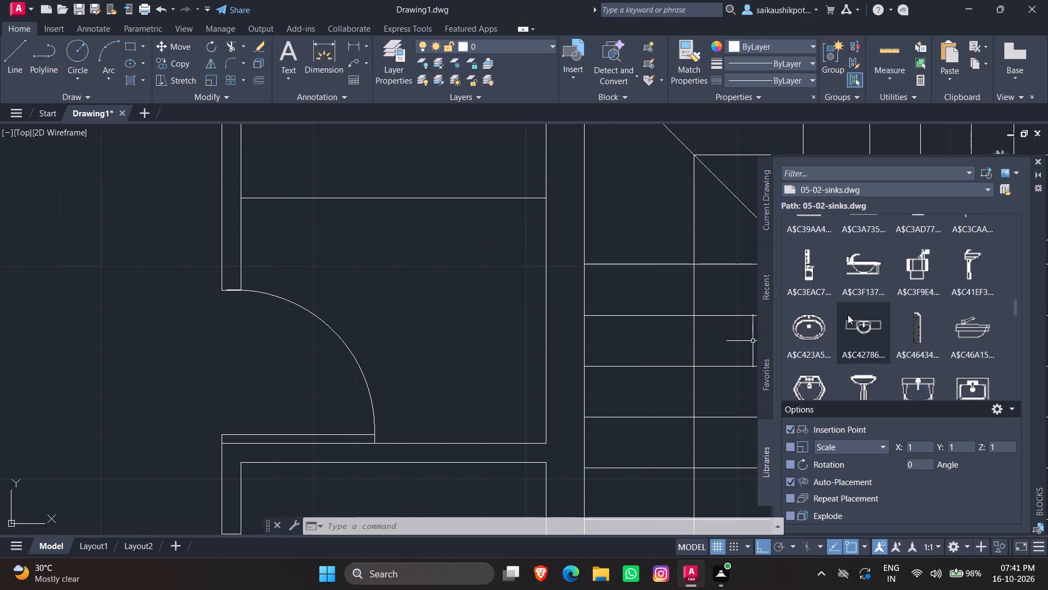
pyautogui.scroll(18, 848, 315)
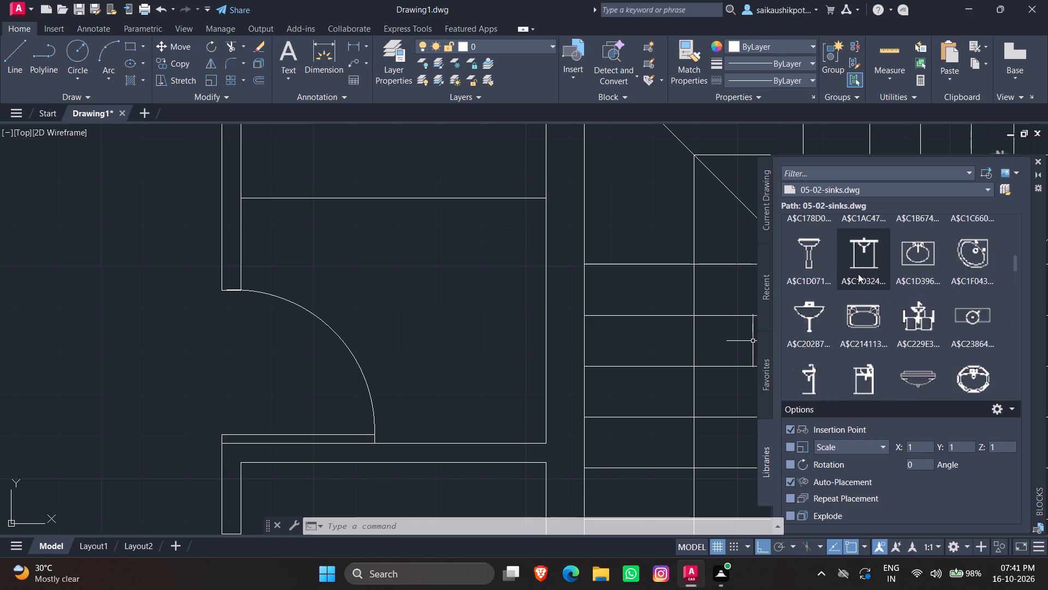
pyautogui.scroll(6, 858, 274)
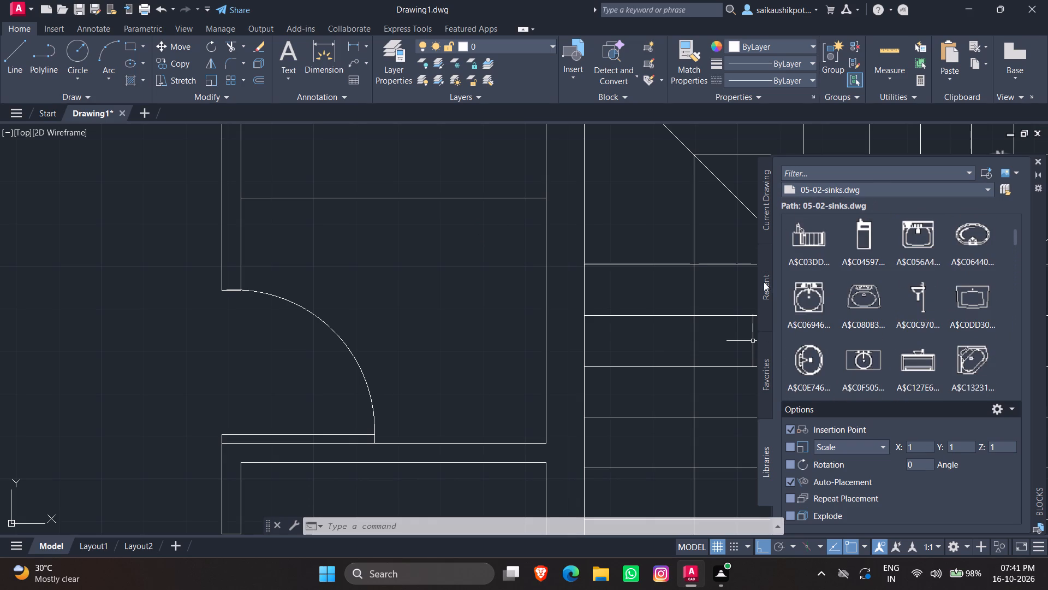
pyautogui.click(770, 296)
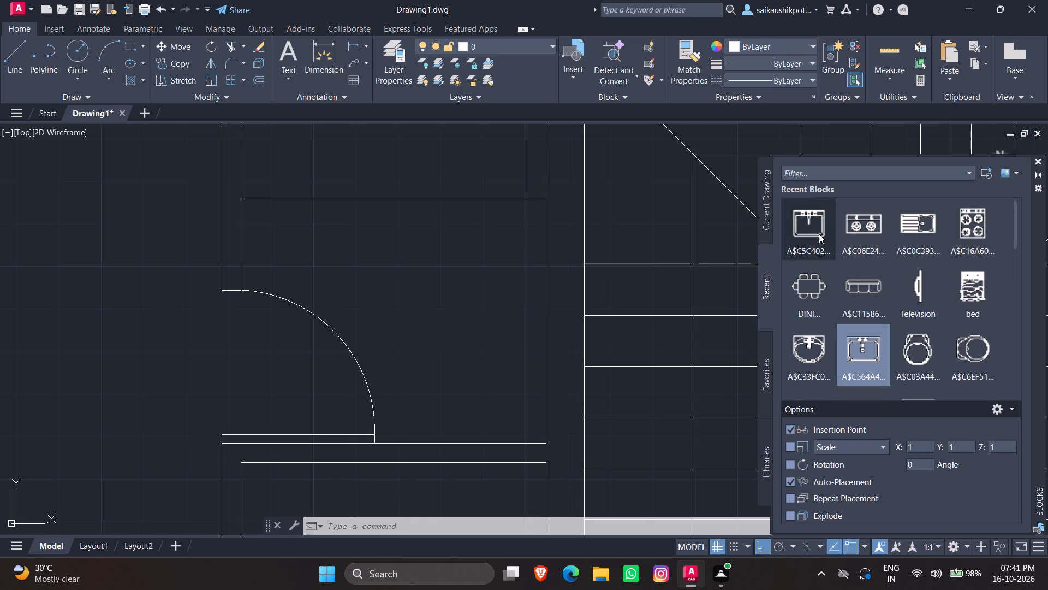
pyautogui.scroll(2, 837, 258)
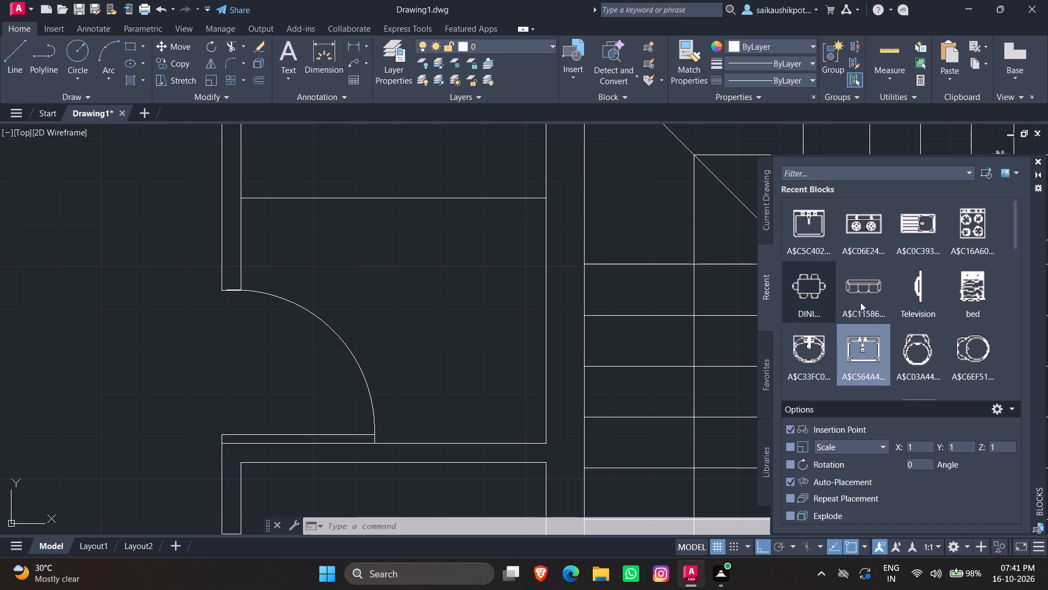
# Copy the sink from the lower WET KITCHEN/UTILITY room and paste it into the bathroom above the walk-in closet.
pyautogui.scroll(-7, 688, 341)
pyautogui.scroll(5, 568, 349)
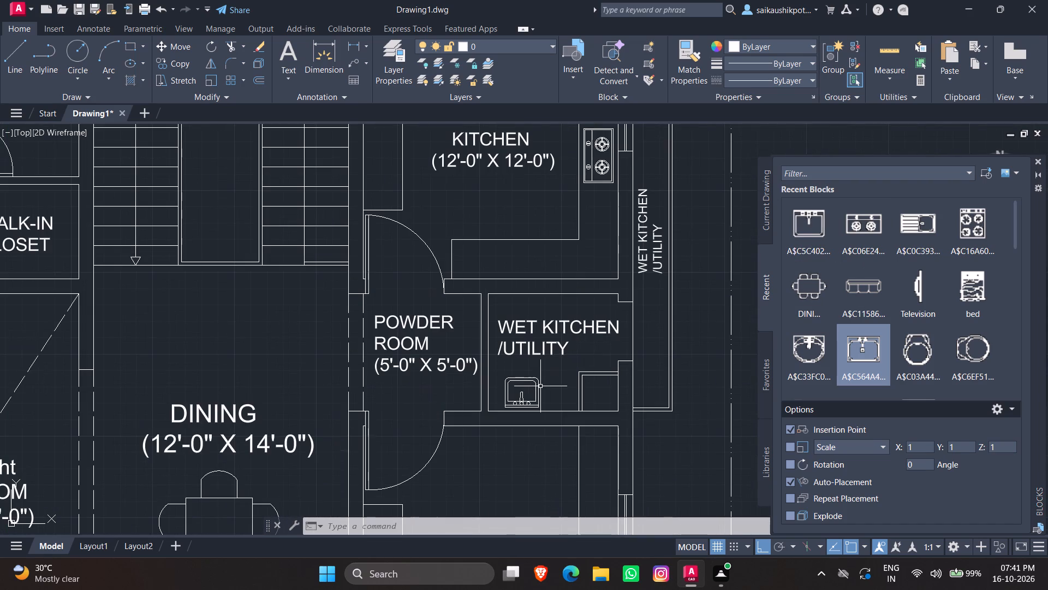
pyautogui.click(540, 386)
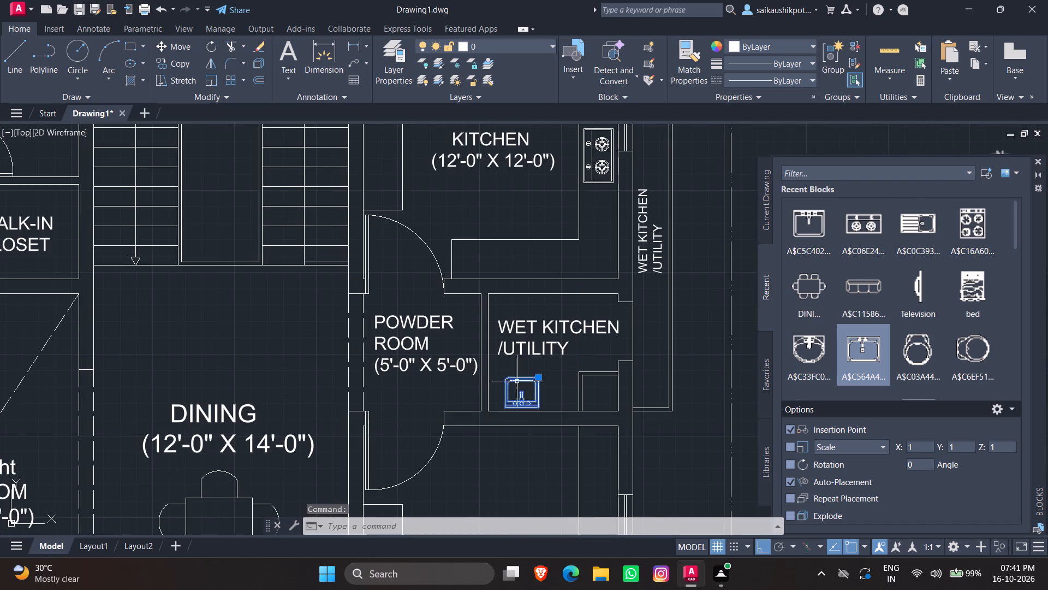
pyautogui.hotkey('ctrl', 'c')
pyautogui.hotkey('ctrl', 'v')
pyautogui.scroll(-3, 608, 376)
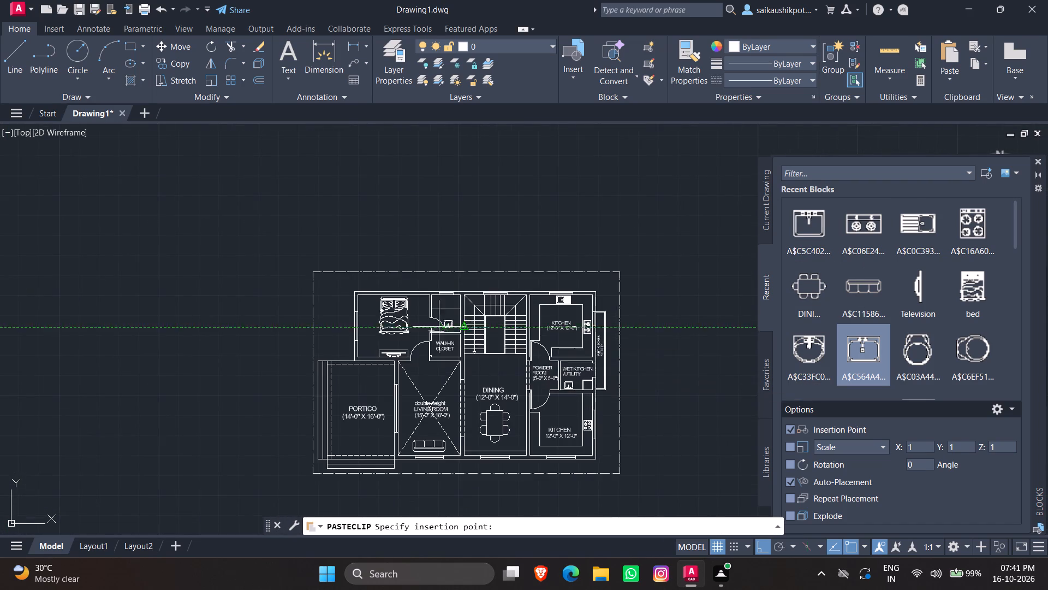
pyautogui.scroll(3, 383, 321)
pyautogui.scroll(-2, 437, 346)
pyautogui.scroll(5, 514, 366)
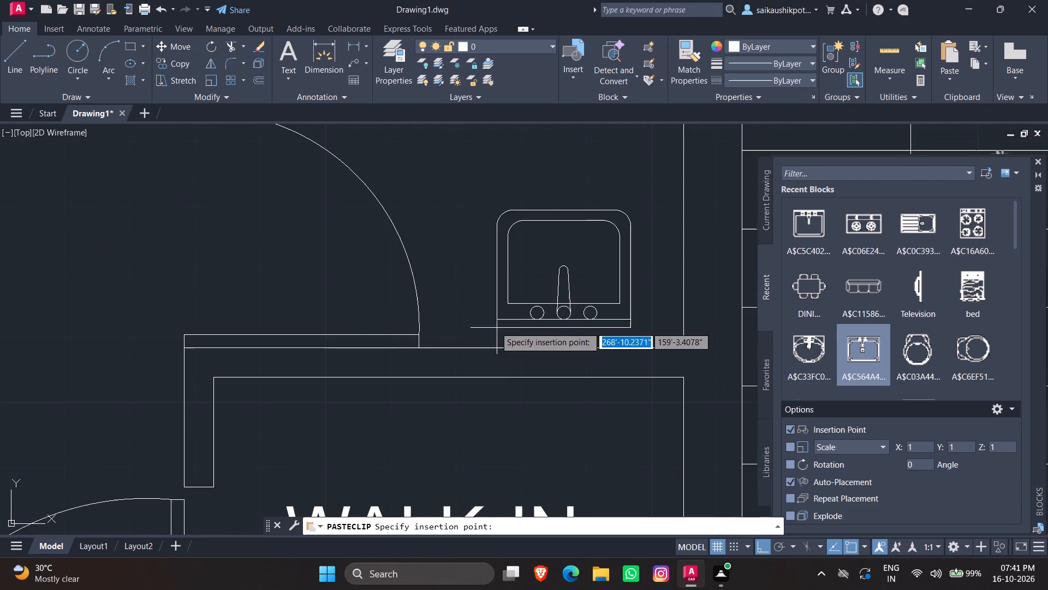
pyautogui.click(491, 308)
# Rotate the pasted sink 90° counterclockwise about its lower-left corner so its taps face the staircase wall.
pyautogui.moveTo(507, 228); pyautogui.dragTo(503, 240)
pyautogui.click(489, 258)
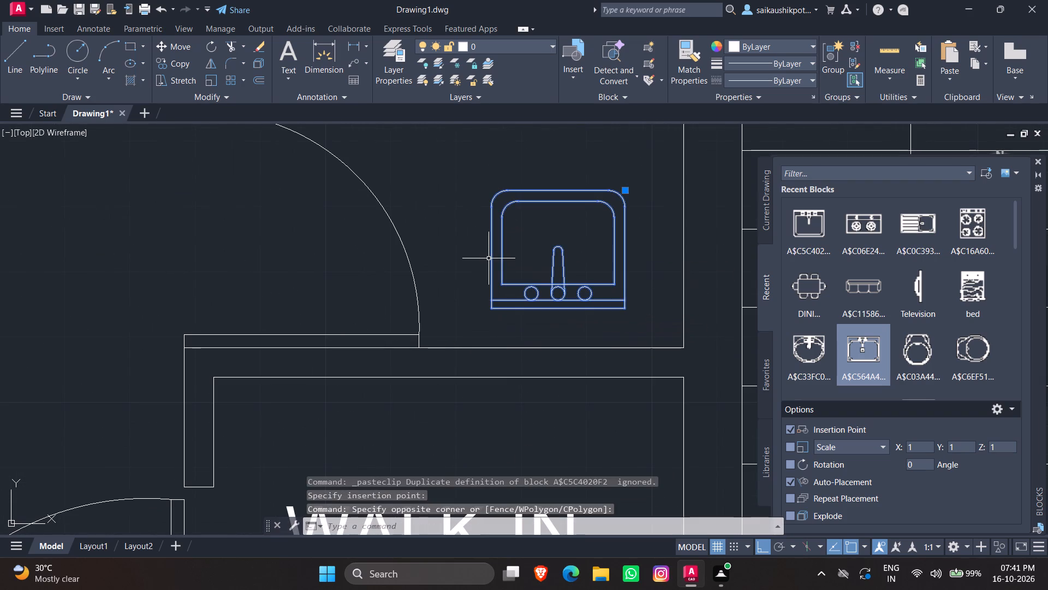
pyautogui.write('RO')
pyautogui.press('Return')
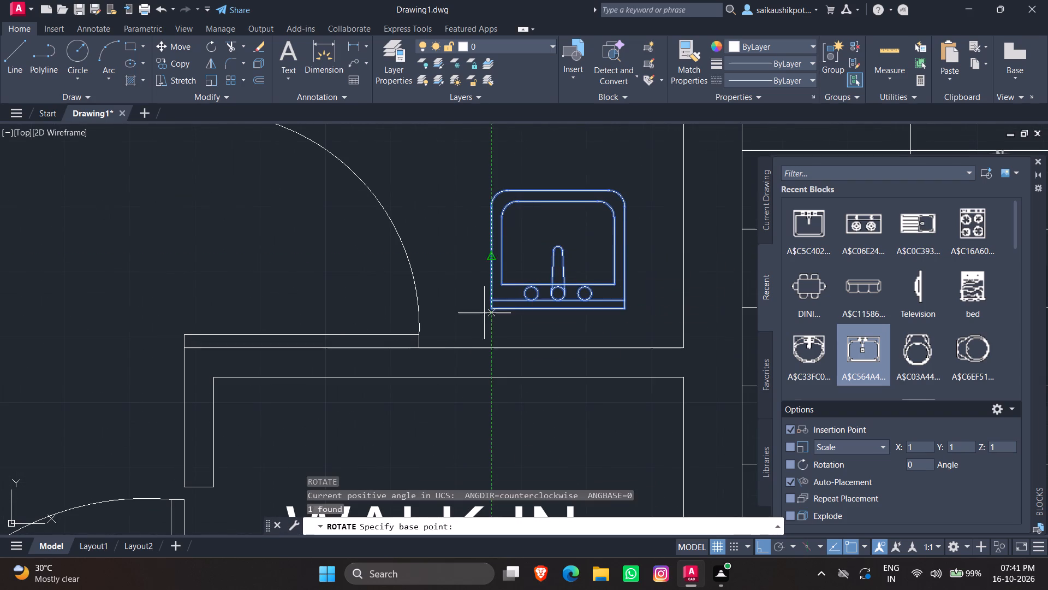
pyautogui.click(493, 310)
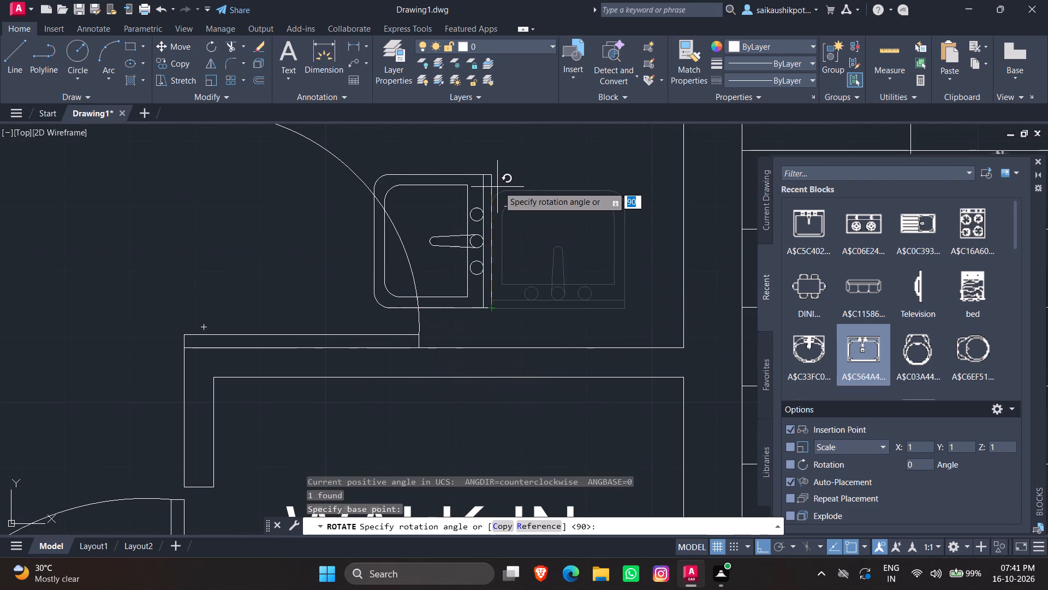
pyautogui.click(469, 158)
# Move the rotated sink about 2'-2" right, clear of the door swing and close to the staircase-side wall.
pyautogui.scroll(2, 510, 192)
pyautogui.moveTo(510, 193); pyautogui.dragTo(501, 198)
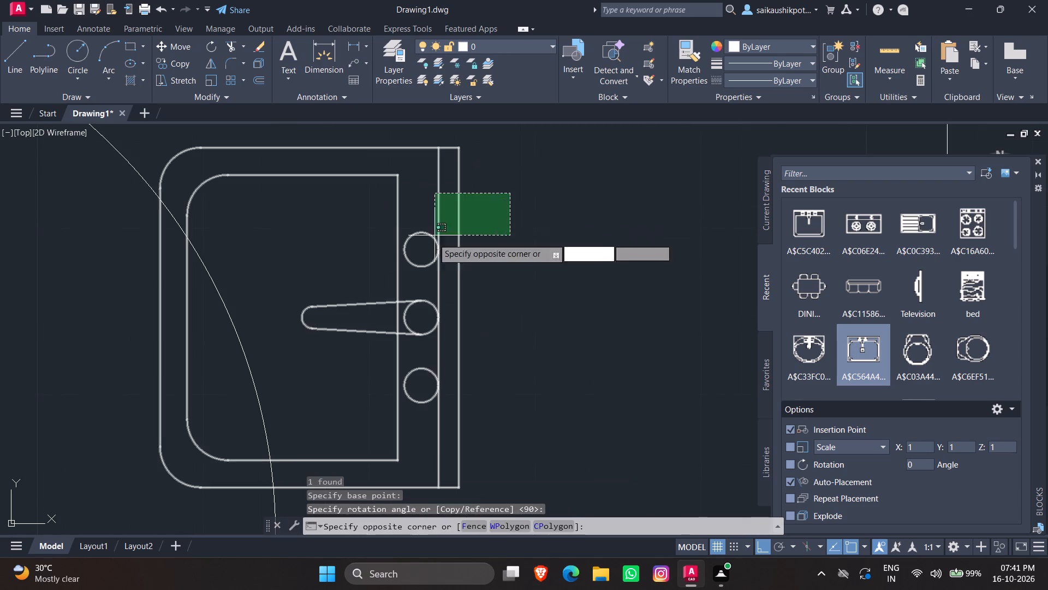
pyautogui.click(427, 246)
pyautogui.scroll(-2, 432, 221)
pyautogui.moveTo(325, 192); pyautogui.dragTo(330, 192)
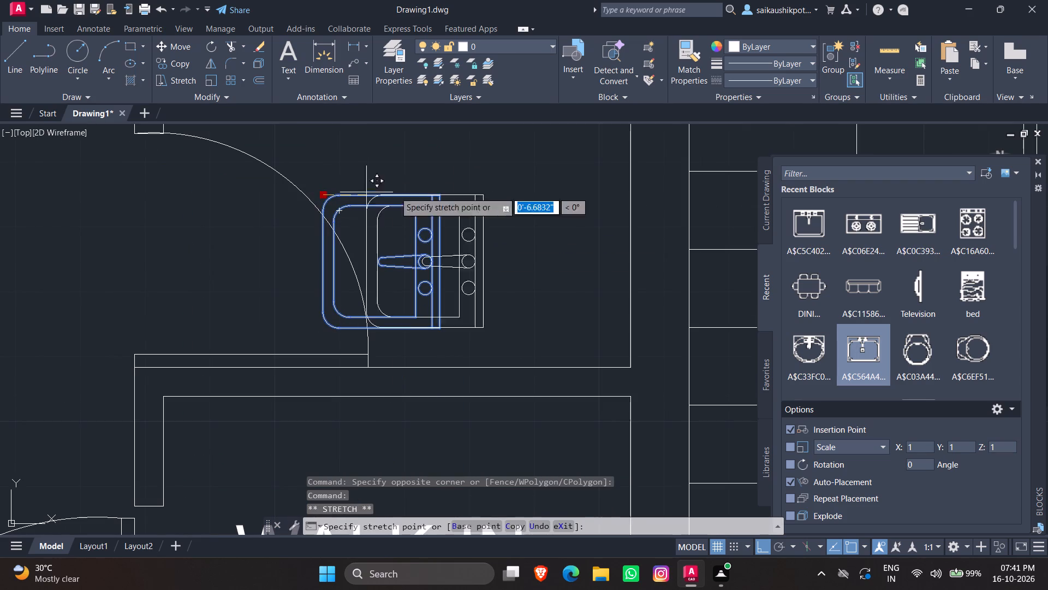
pyautogui.press('F8')
pyautogui.scroll(-4, 483, 189)
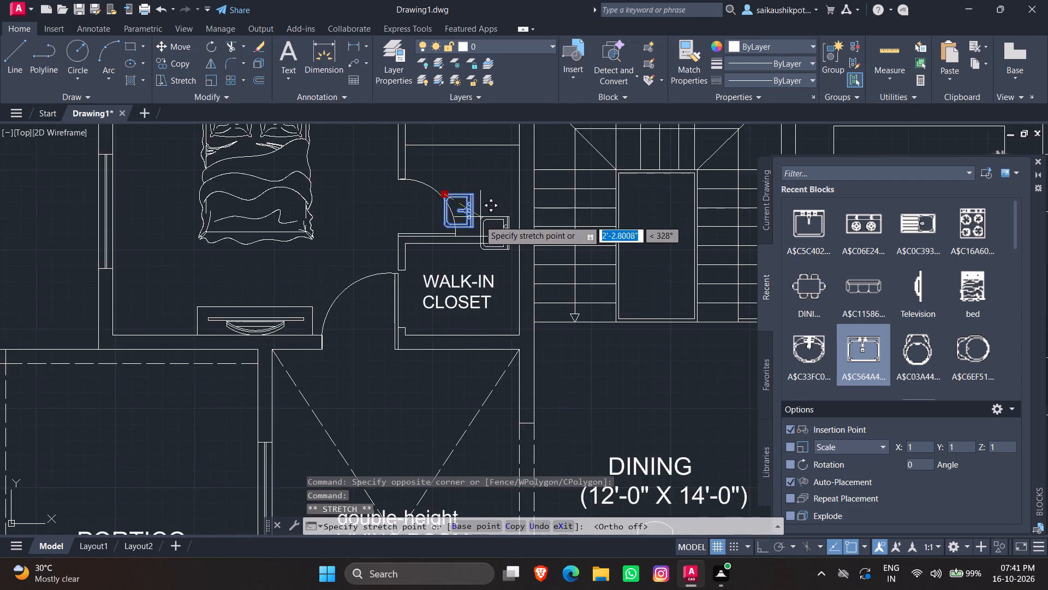
pyautogui.scroll(-1, 461, 276)
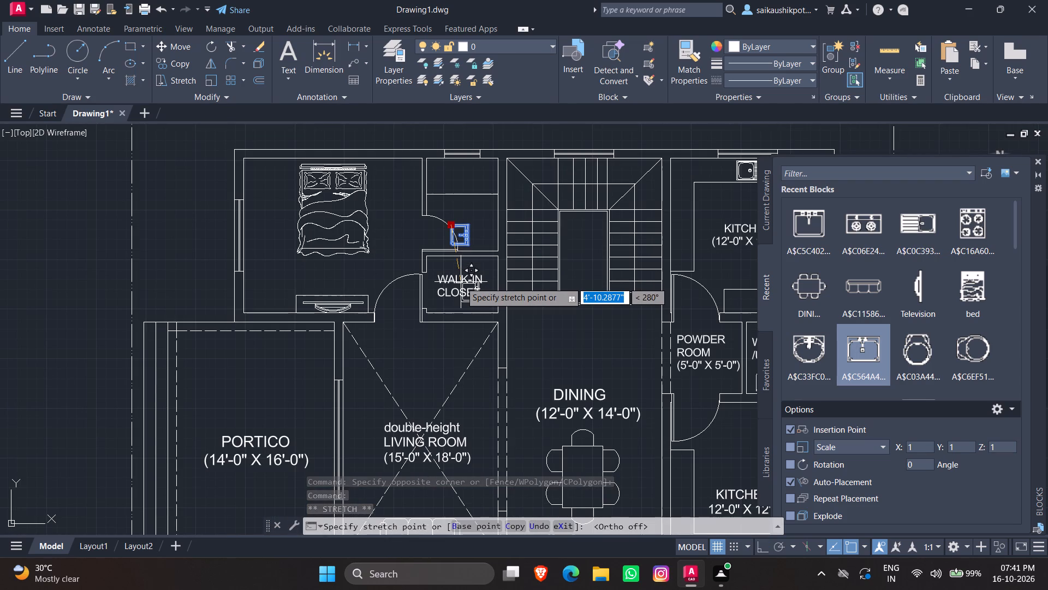
pyautogui.scroll(2, 461, 282)
pyautogui.scroll(-3, 448, 315)
pyautogui.scroll(3, 464, 282)
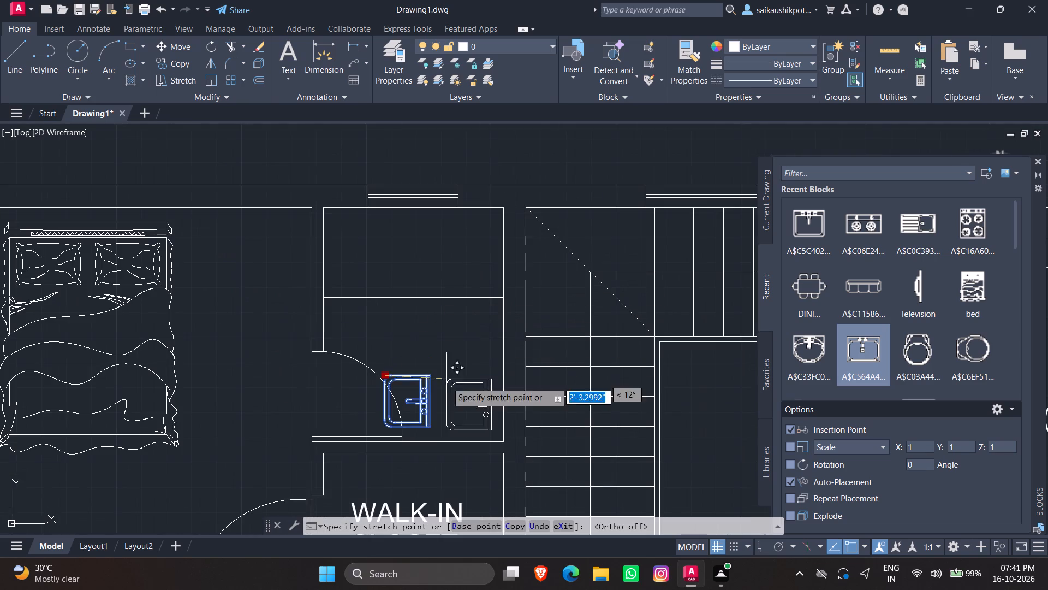
pyautogui.scroll(2, 433, 442)
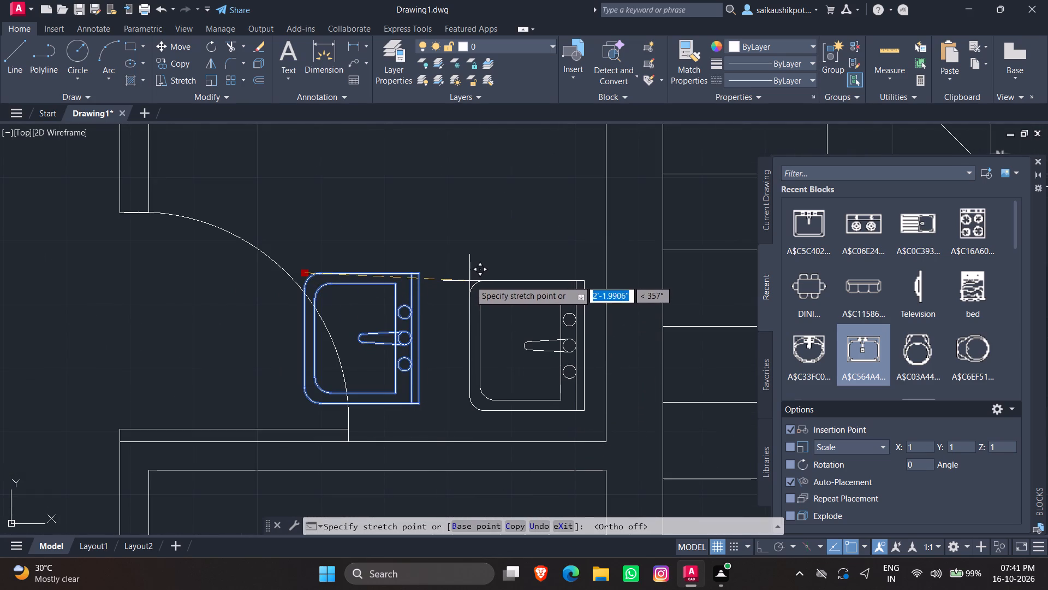
pyautogui.click(471, 280)
pyautogui.press('Escape')
pyautogui.press('Escape')
pyautogui.press('Escape')
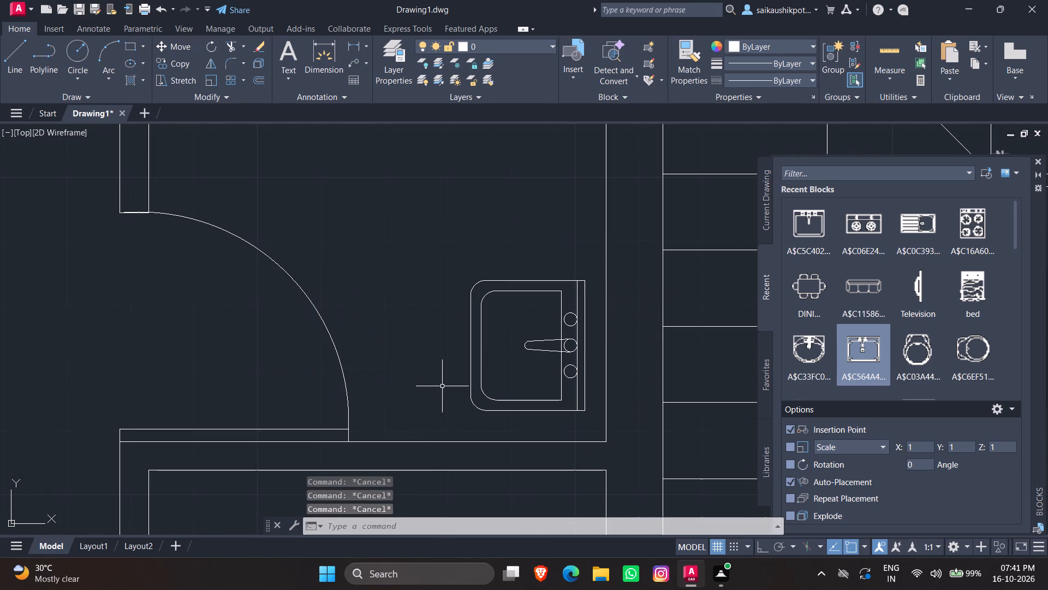
# Draw a counter outline around the sink, rising about 2'-9" from the bathroom's bottom wall and across to the right wall.
pyautogui.press('l')
pyautogui.press('Return')
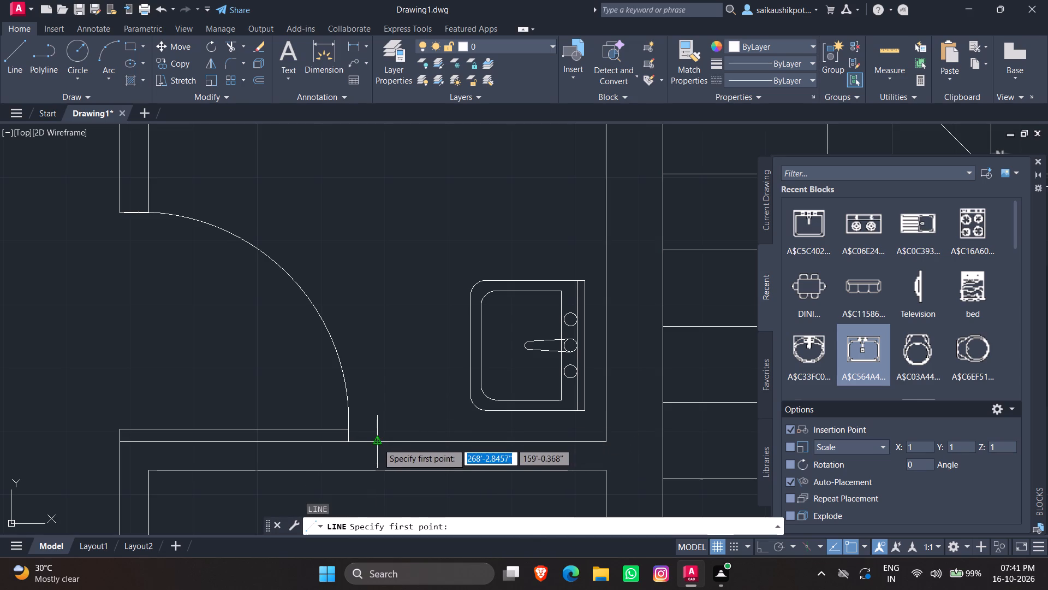
pyautogui.click(448, 440)
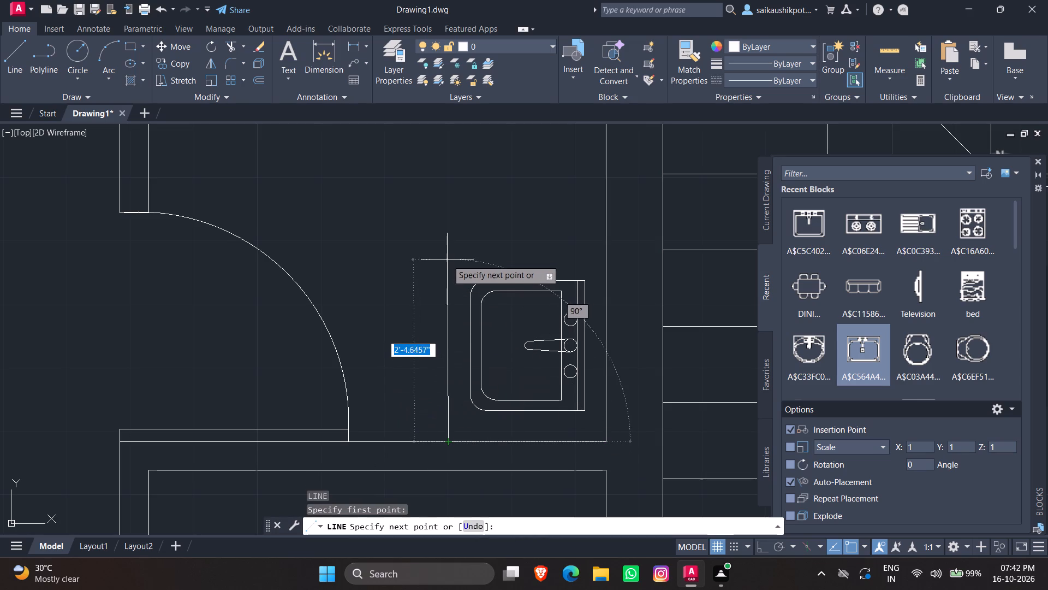
pyautogui.press('F8')
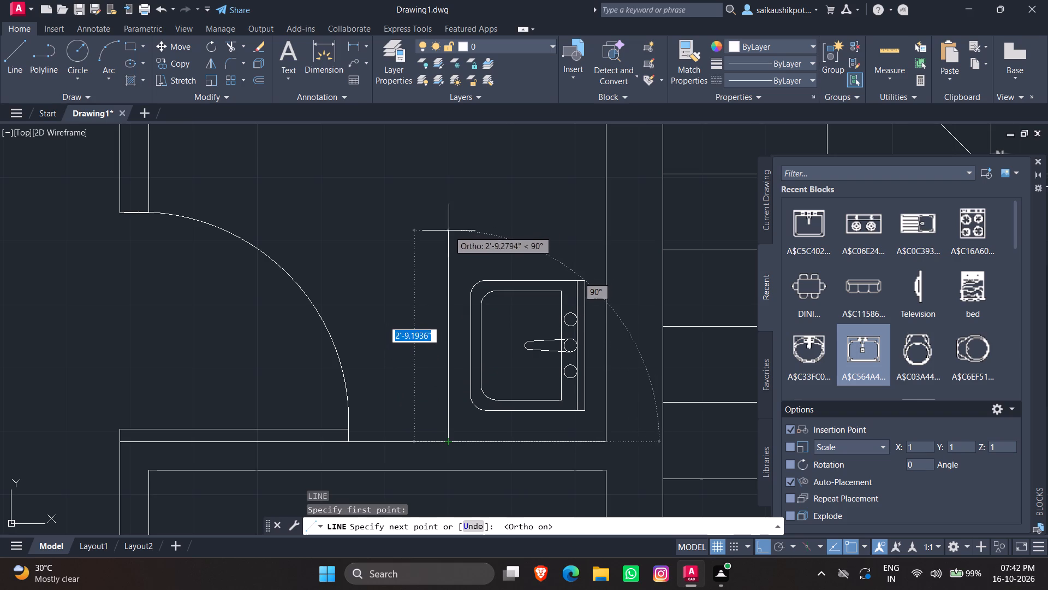
pyautogui.click(449, 231)
pyautogui.click(606, 233)
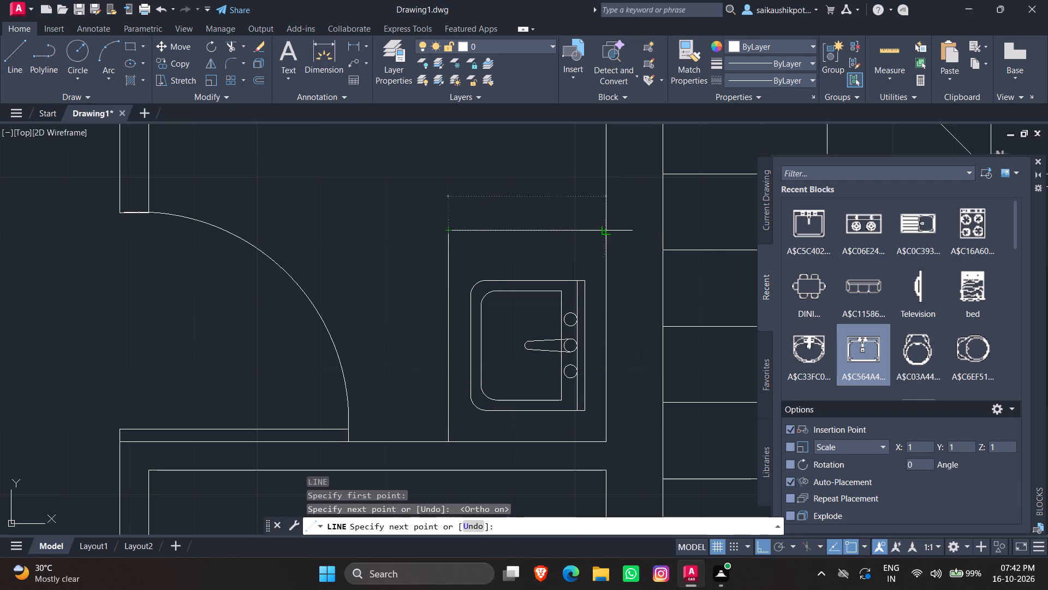
pyautogui.press('Escape')
pyautogui.press('Escape')
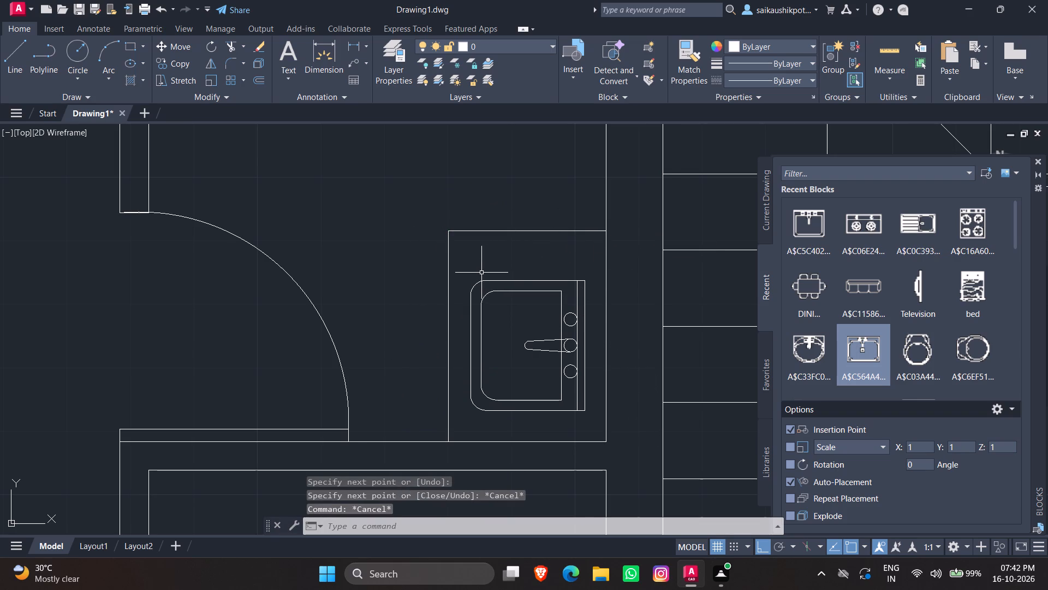
pyautogui.press('Escape')
pyautogui.press('Escape')
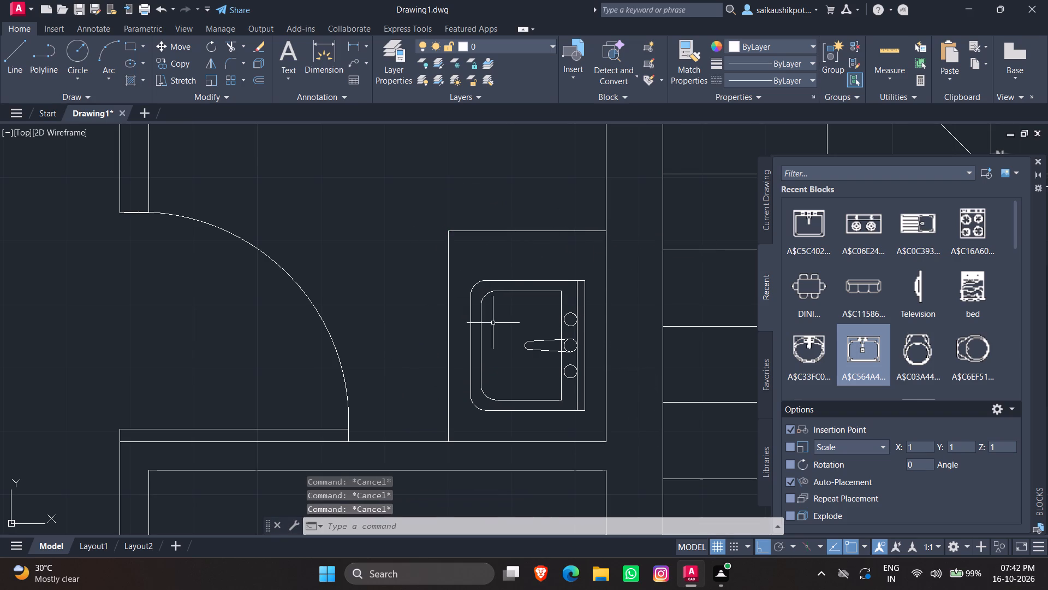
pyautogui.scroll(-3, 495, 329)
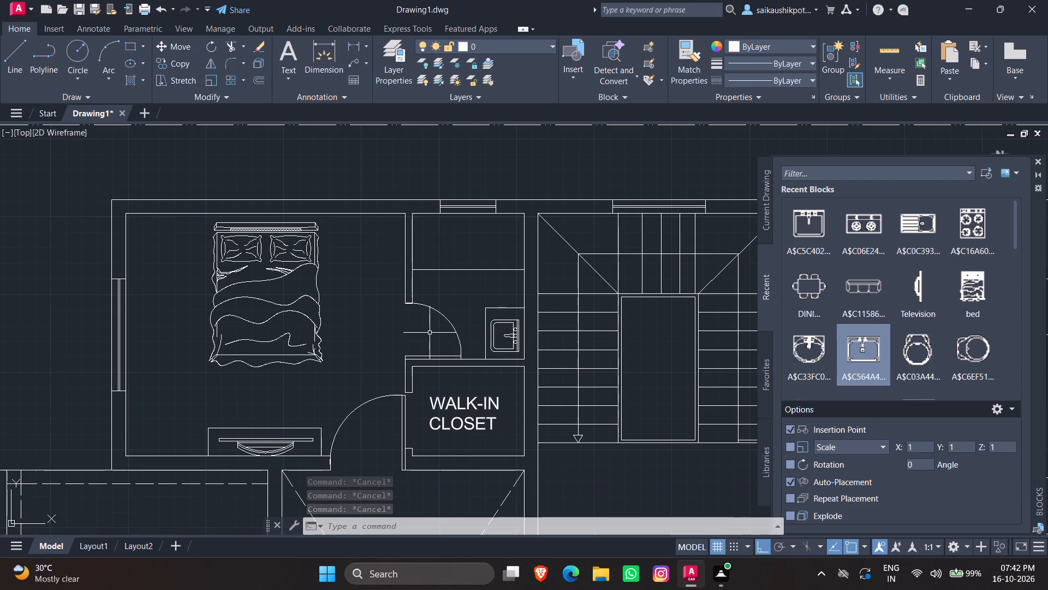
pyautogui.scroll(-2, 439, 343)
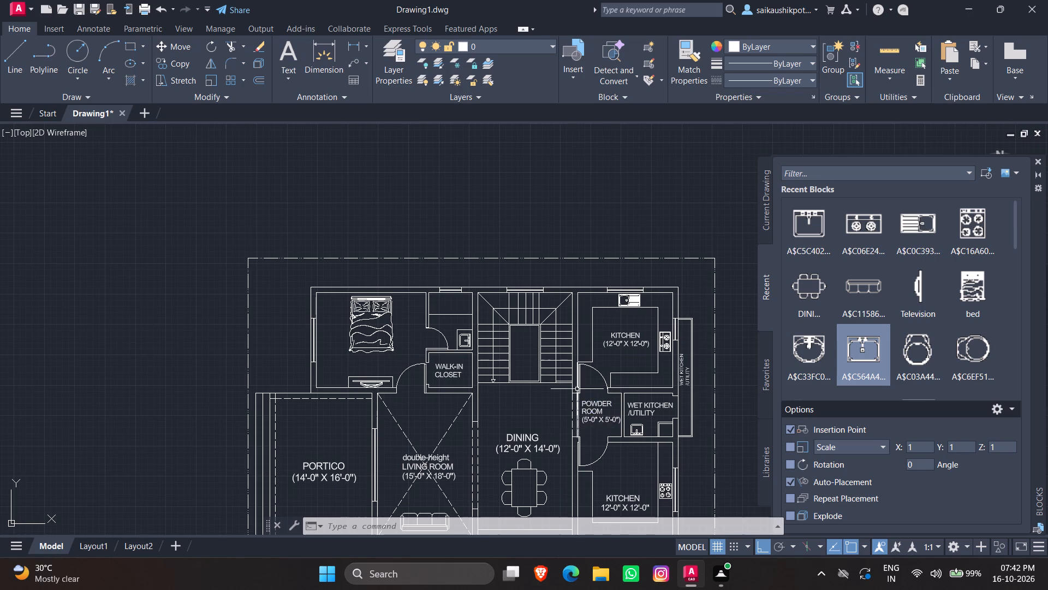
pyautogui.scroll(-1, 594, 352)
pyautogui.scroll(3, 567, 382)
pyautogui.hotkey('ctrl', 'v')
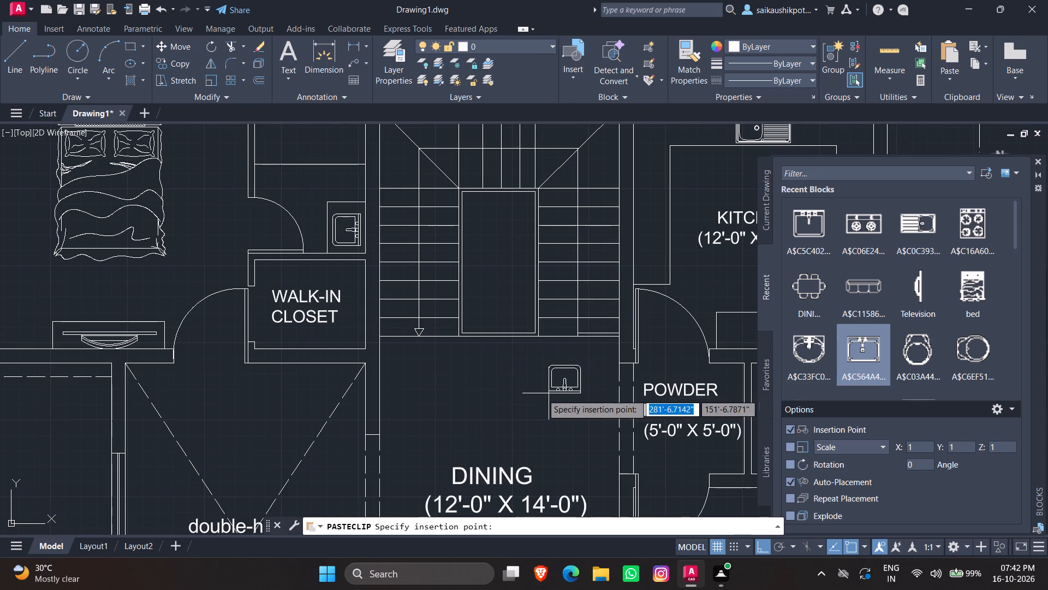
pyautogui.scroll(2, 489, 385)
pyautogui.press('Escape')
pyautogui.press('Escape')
# Copy the WALK-IN CLOSET label and paste it into the open space between the staircase and the DINING label.
pyautogui.scroll(-3, 211, 293)
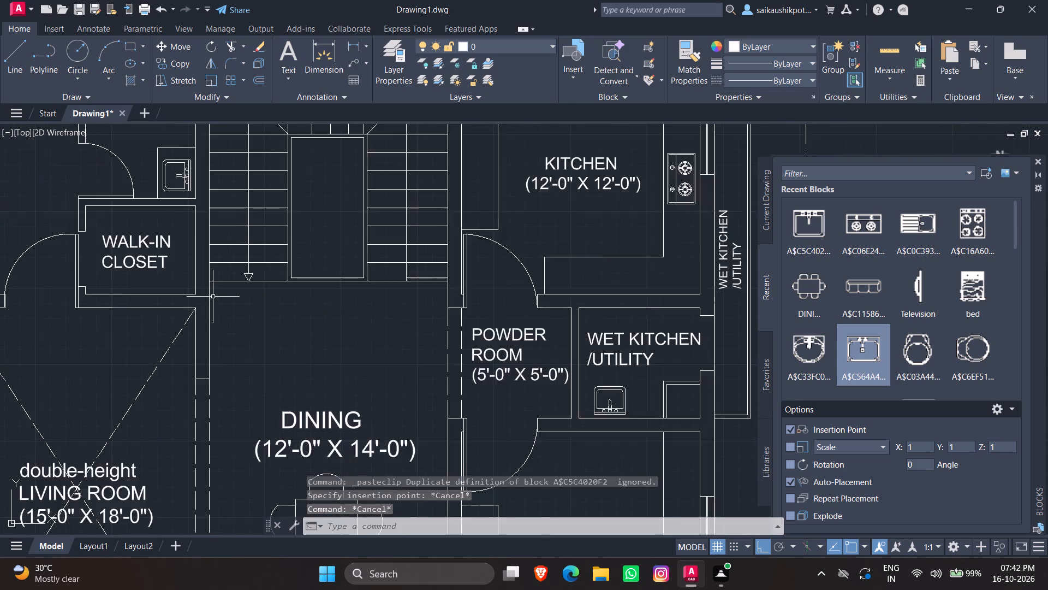
pyautogui.click(161, 258)
pyautogui.hotkey('ctrl', 'c')
pyautogui.hotkey('ctrl', 'v')
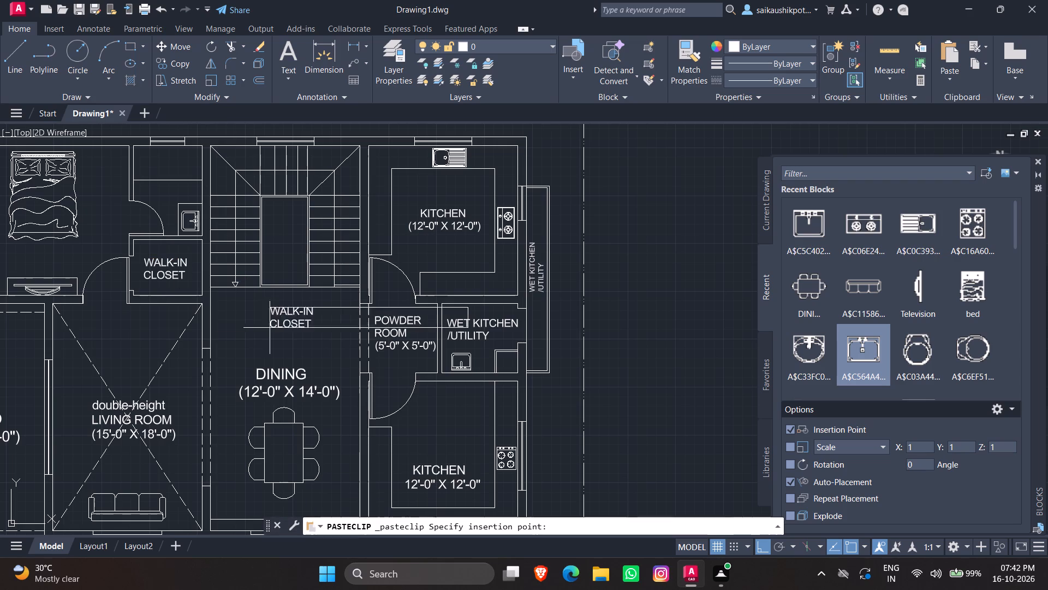
pyautogui.scroll(2, 273, 320)
pyautogui.click(248, 312)
# Replace the pasted label's text with STAIRCASE and, on a second line, (8'-0" WIDE).
pyautogui.doubleClick(253, 275)
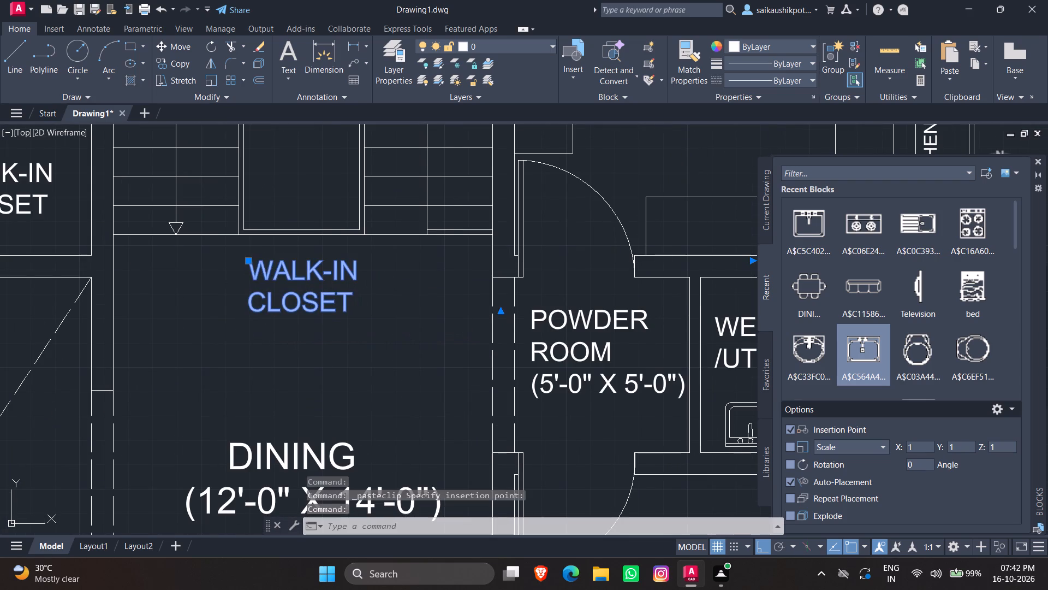
pyautogui.hotkey('ctrl', 'a')
pyautogui.press('BackSpace')
pyautogui.write('STAIR')
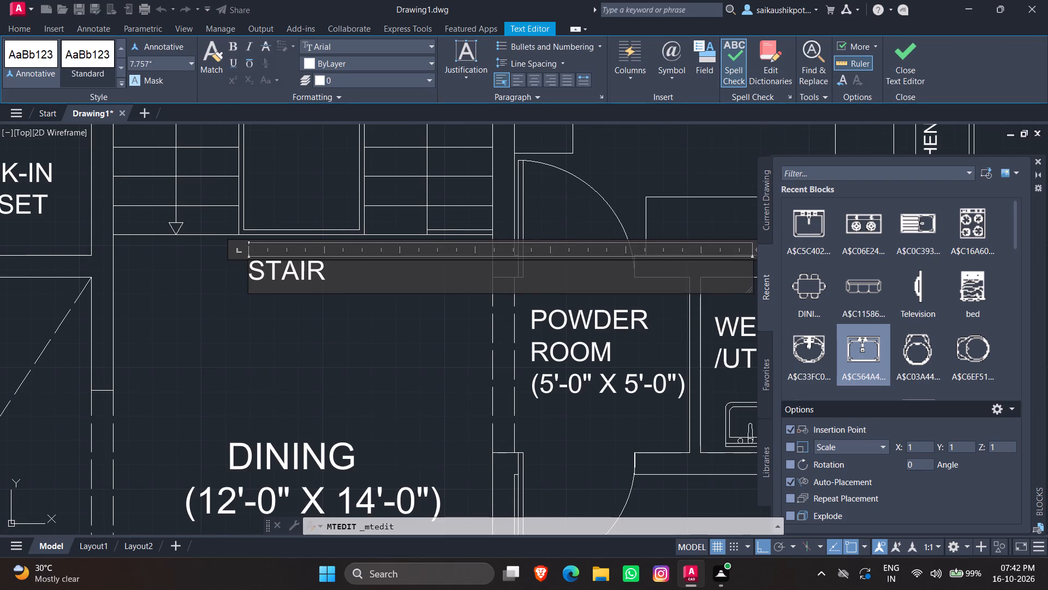
pyautogui.write('CASE')
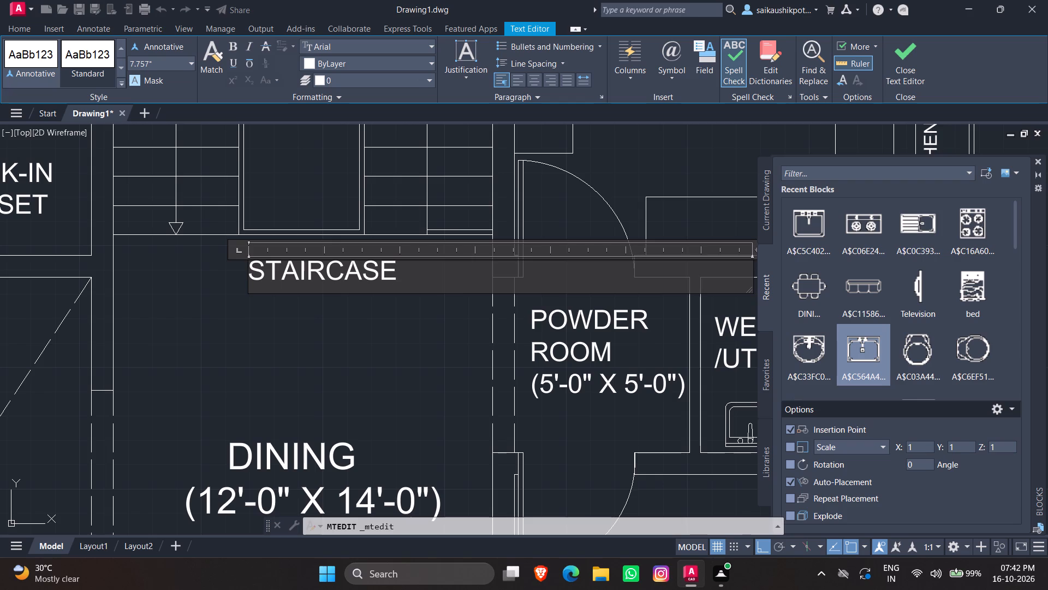
pyautogui.press('Return')
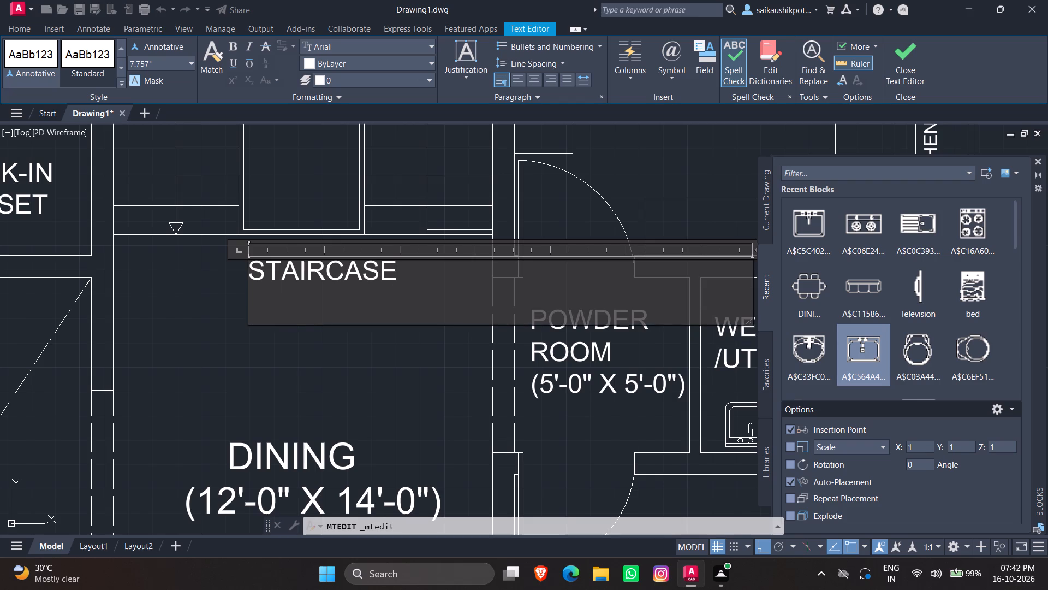
pyautogui.hotkey('shift', '(')
pyautogui.press('8')
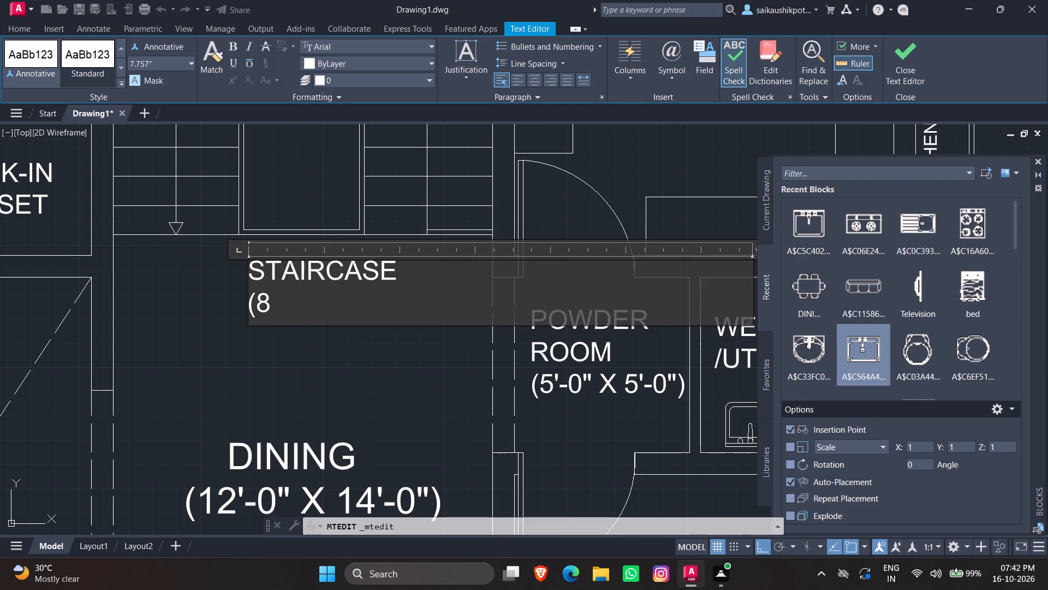
pyautogui.write("'-0")
pyautogui.hotkey('shift', '"')
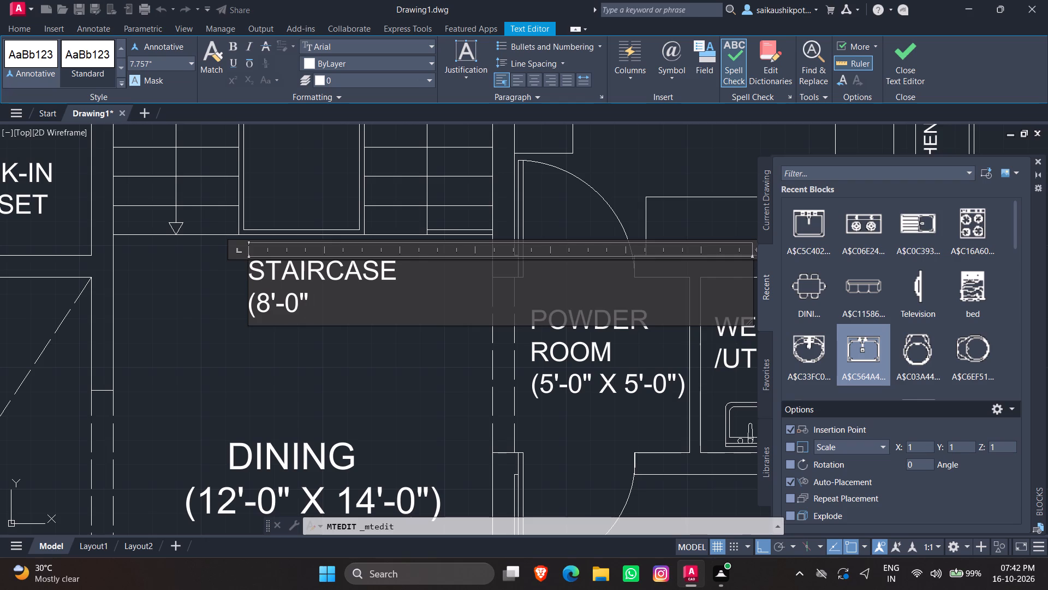
pyautogui.press('space')
pyautogui.write('WIDE')
pyautogui.press('space')
pyautogui.press('BackSpace')
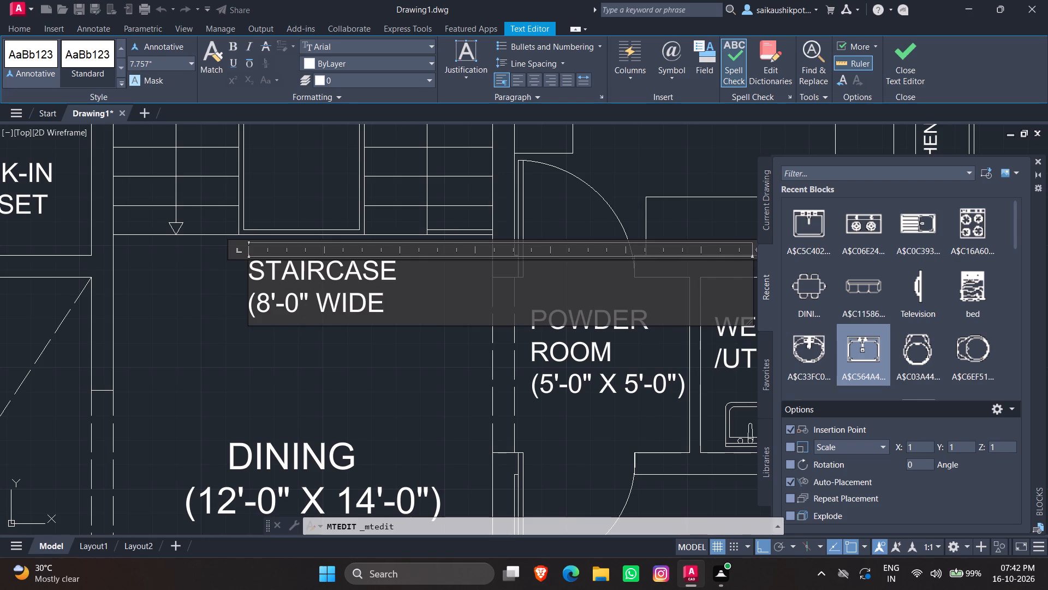
pyautogui.hotkey('shift', ')')
pyautogui.press('Escape')
pyautogui.press('Return')
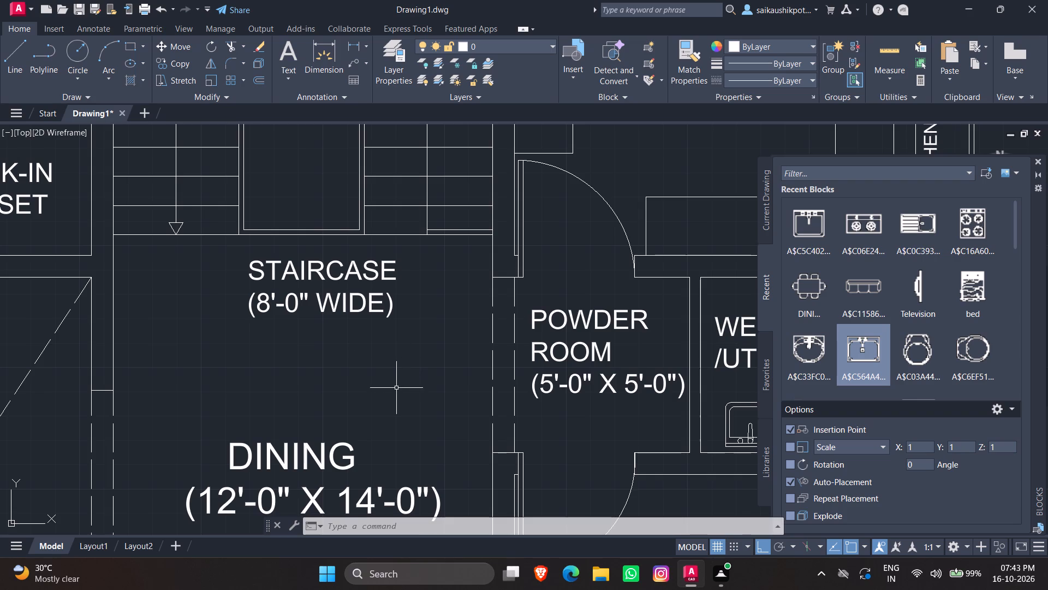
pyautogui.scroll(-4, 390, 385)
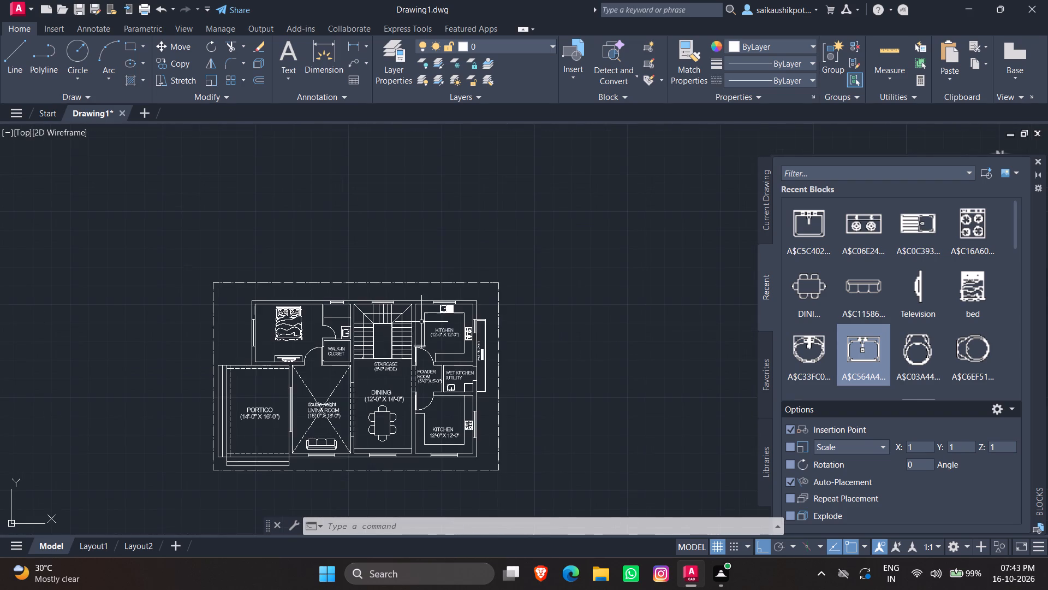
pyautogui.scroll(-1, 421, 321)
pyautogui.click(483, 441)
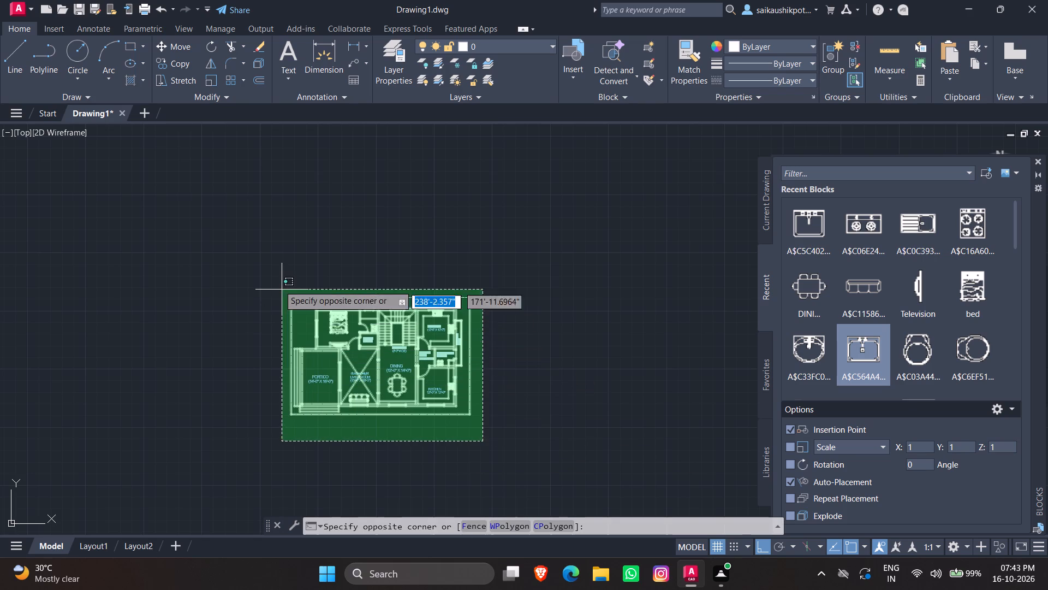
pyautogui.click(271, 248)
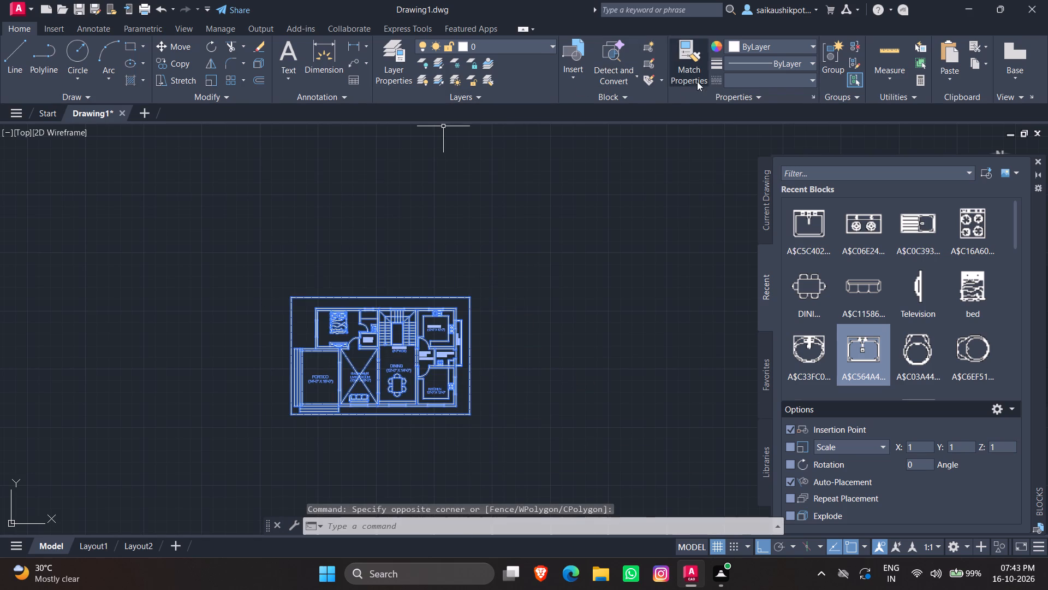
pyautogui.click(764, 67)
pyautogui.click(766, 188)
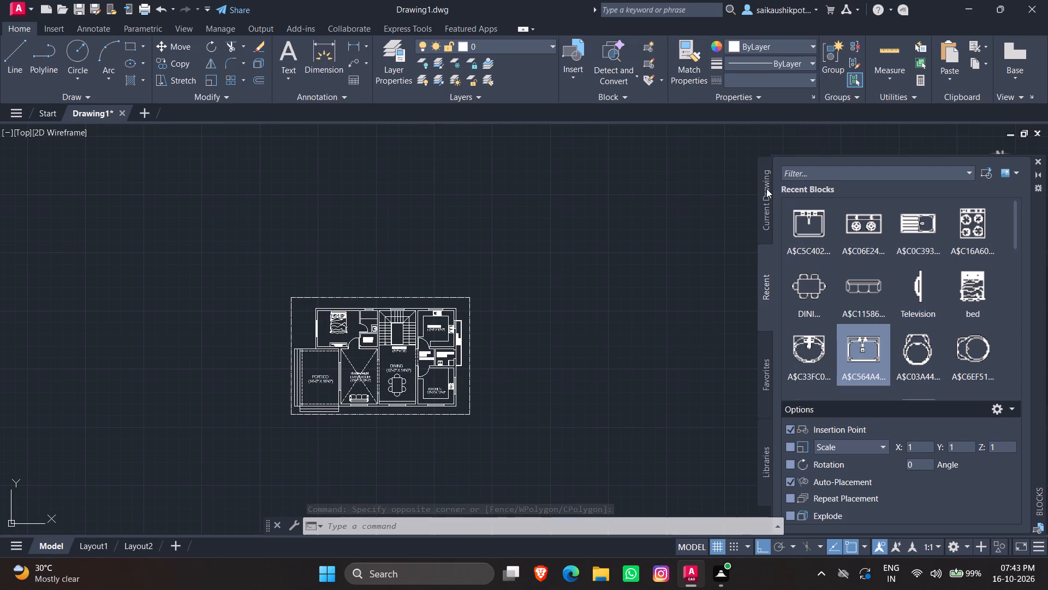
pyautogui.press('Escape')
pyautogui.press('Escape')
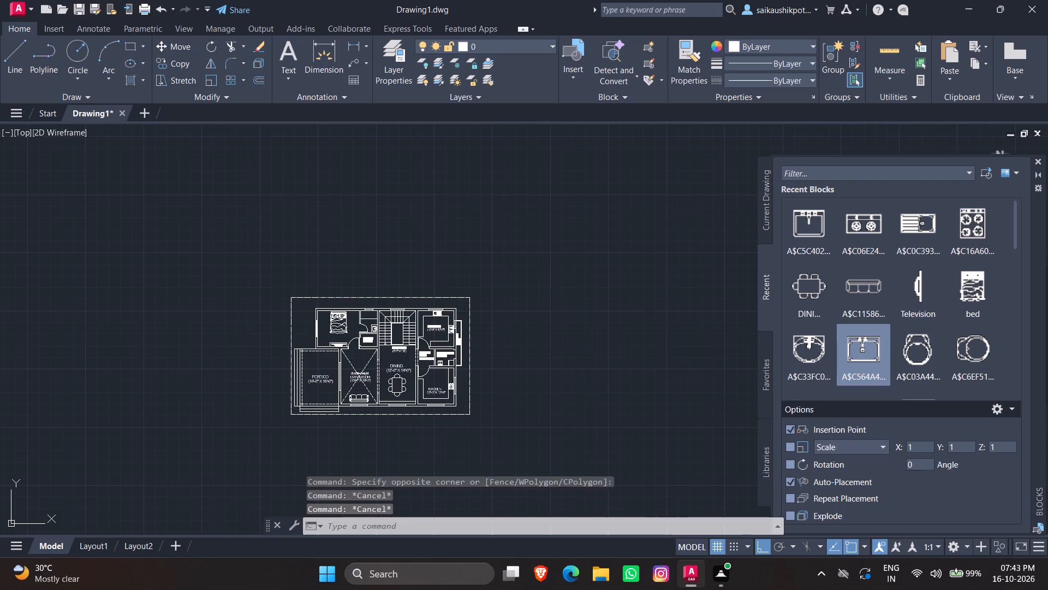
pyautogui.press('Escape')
# Hatch the walls around the bedroom, bathroom and walk-in closet with a SOLID pattern in colour 99,100,102.
pyautogui.write('HA')
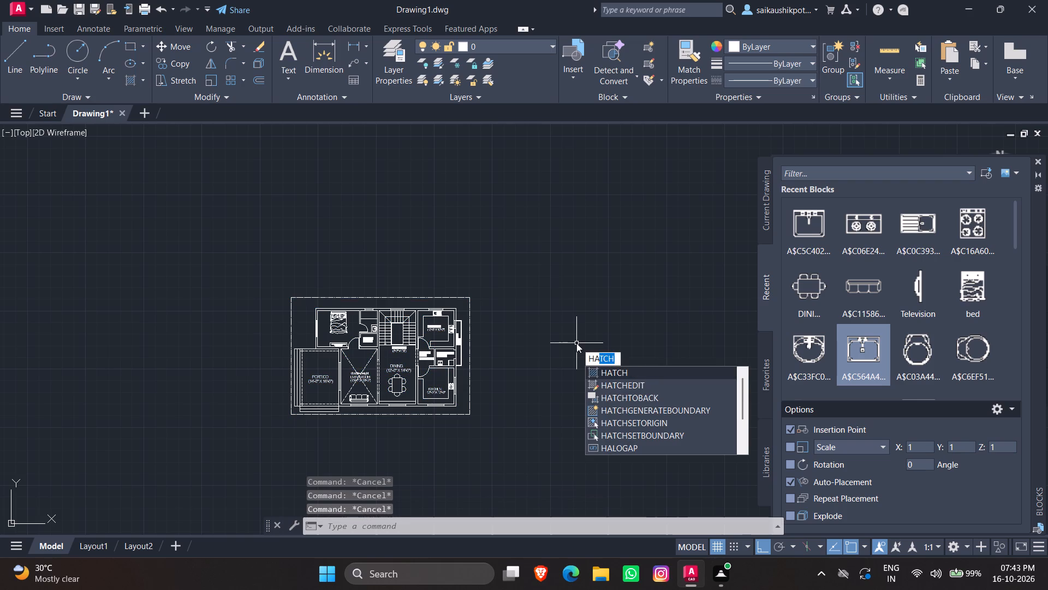
pyautogui.press('t')
pyautogui.write('CH')
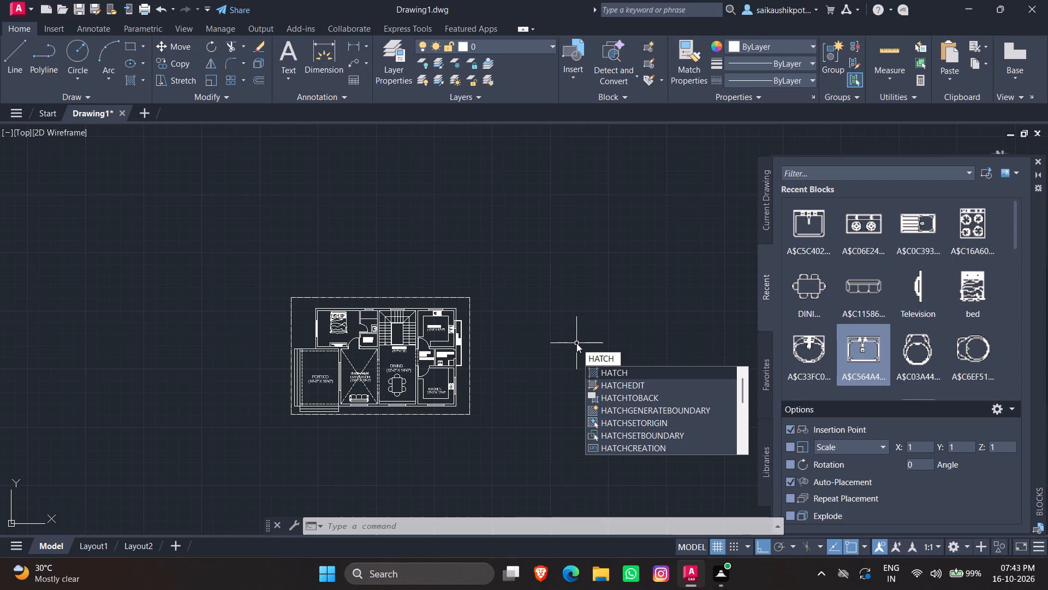
pyautogui.press('Return')
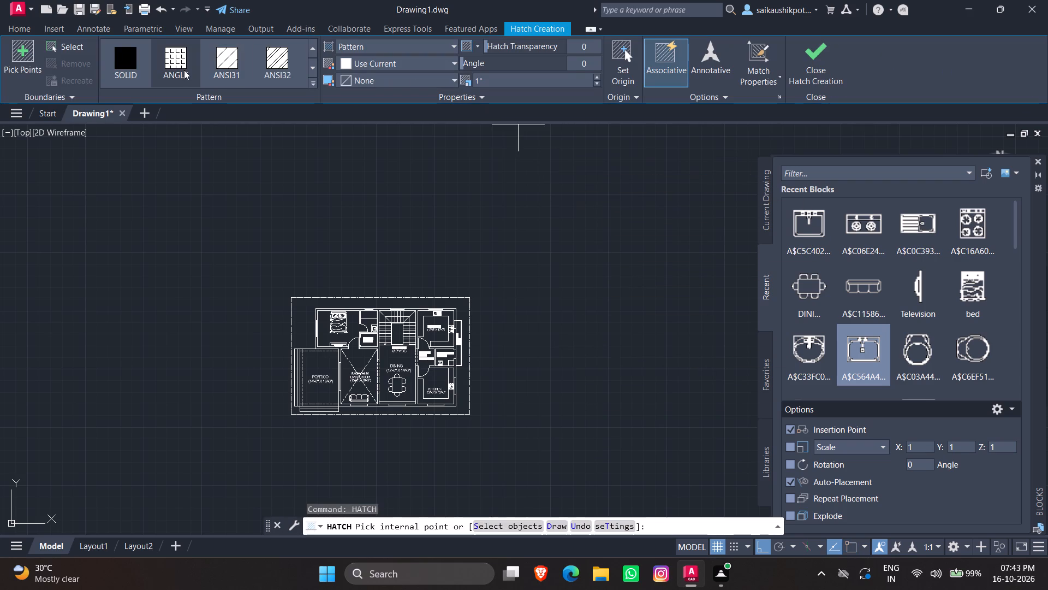
pyautogui.click(135, 68)
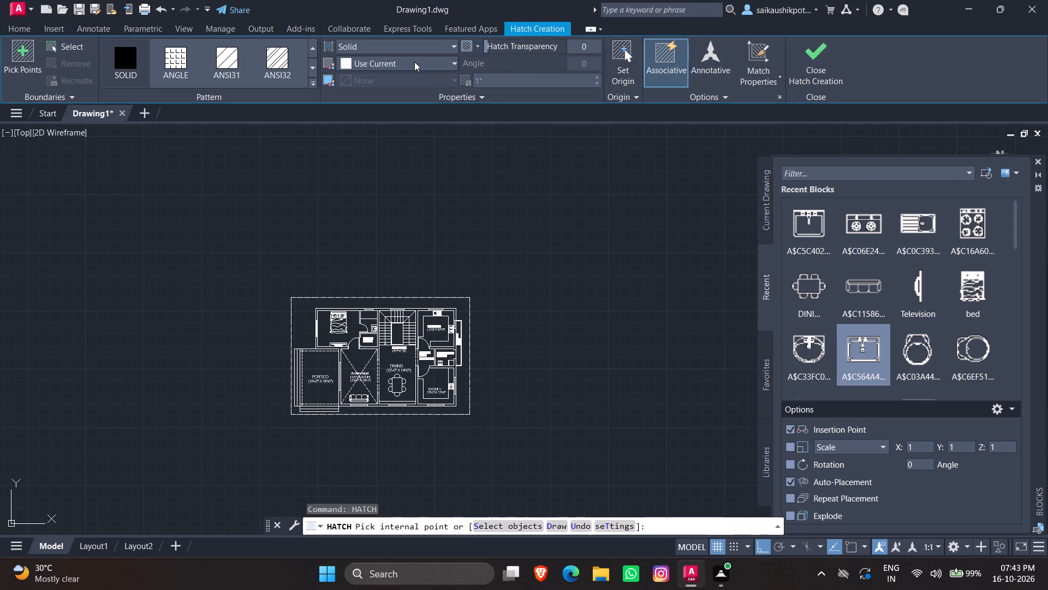
pyautogui.click(414, 62)
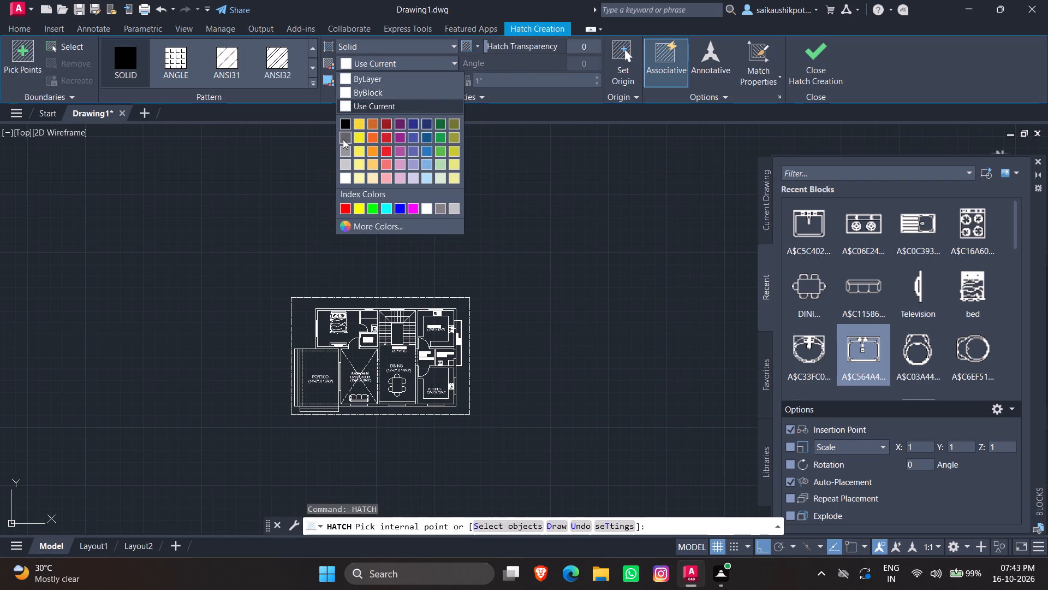
pyautogui.click(343, 139)
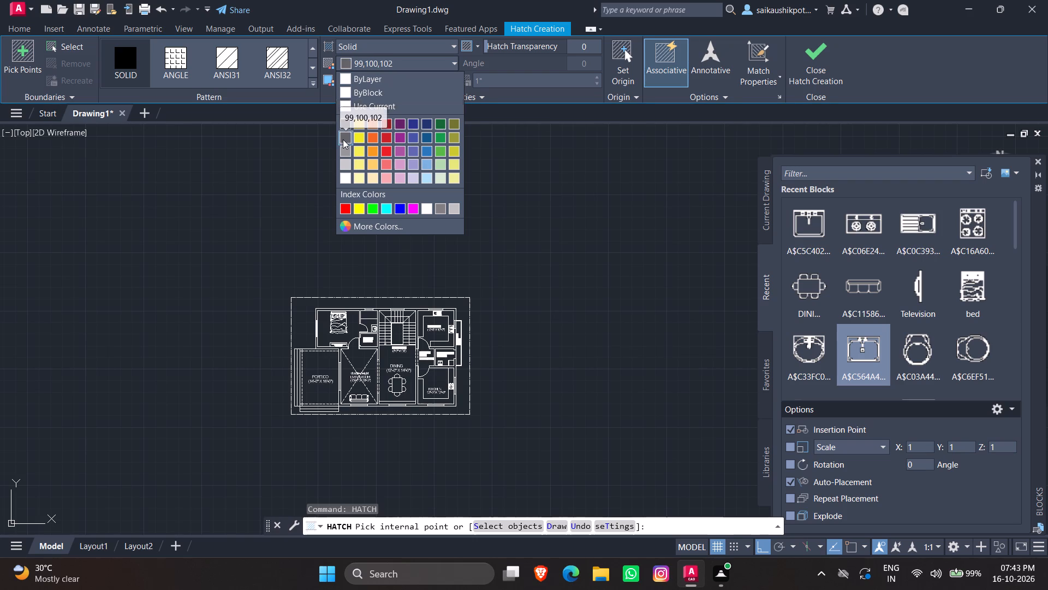
pyautogui.scroll(3, 314, 344)
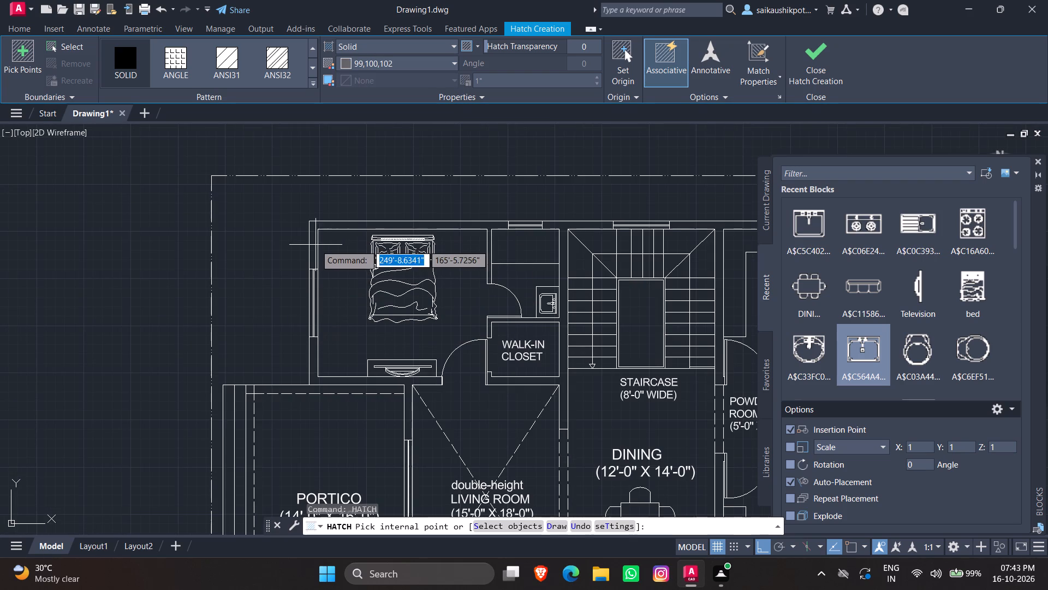
pyautogui.click(315, 245)
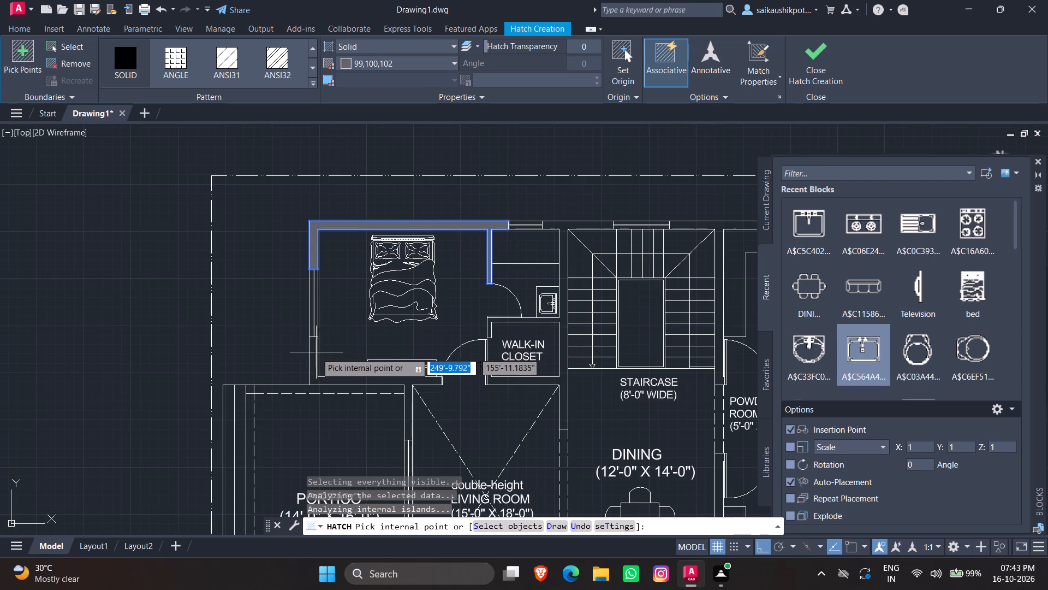
pyautogui.click(313, 351)
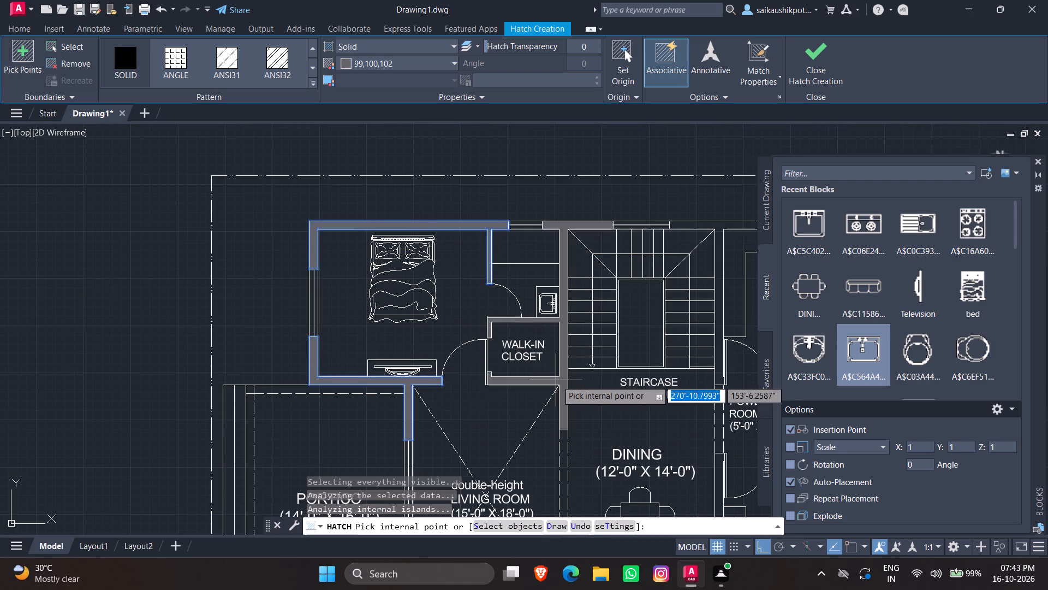
pyautogui.click(561, 381)
# Fill the square columns at the portico's upper-left and lower-left corners with the same solid grey hatch.
pyautogui.scroll(-2, 511, 308)
pyautogui.scroll(-1, 466, 385)
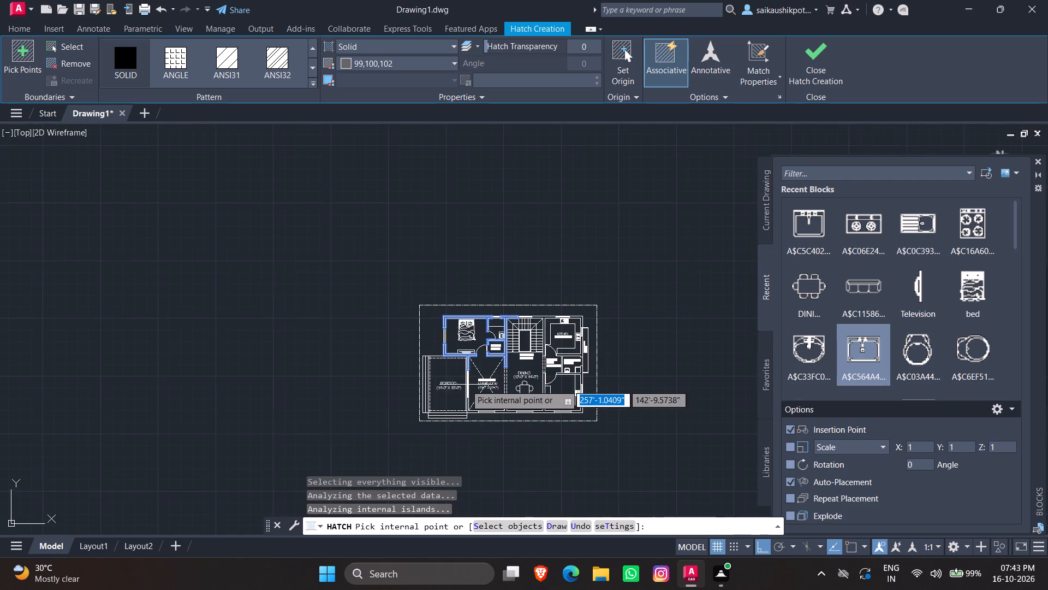
pyautogui.scroll(2, 444, 397)
pyautogui.scroll(2, 398, 279)
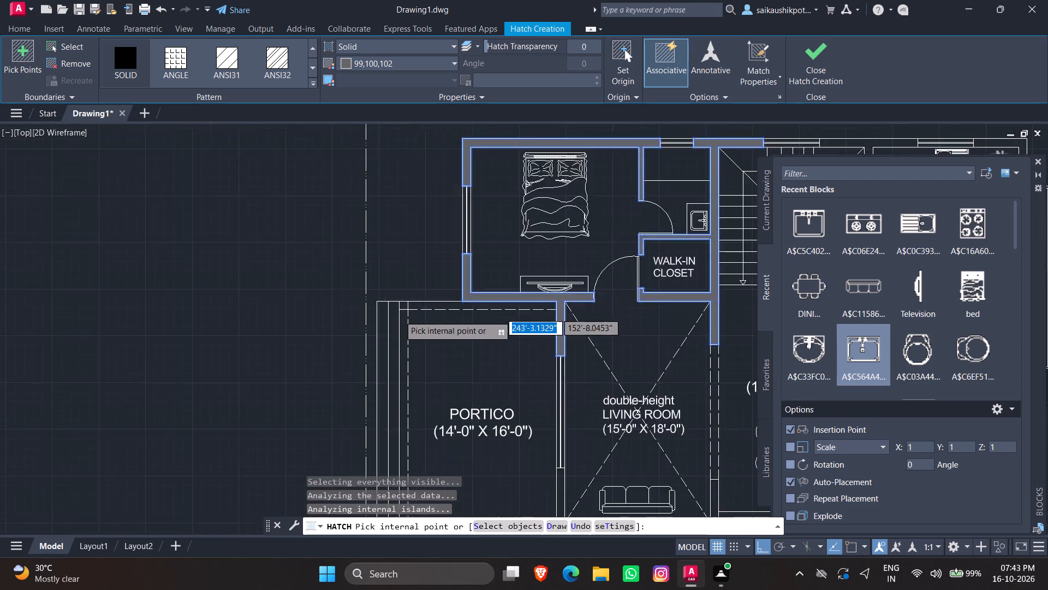
pyautogui.scroll(2, 400, 317)
pyautogui.click(407, 284)
pyautogui.scroll(-2, 446, 241)
pyautogui.scroll(-2, 444, 371)
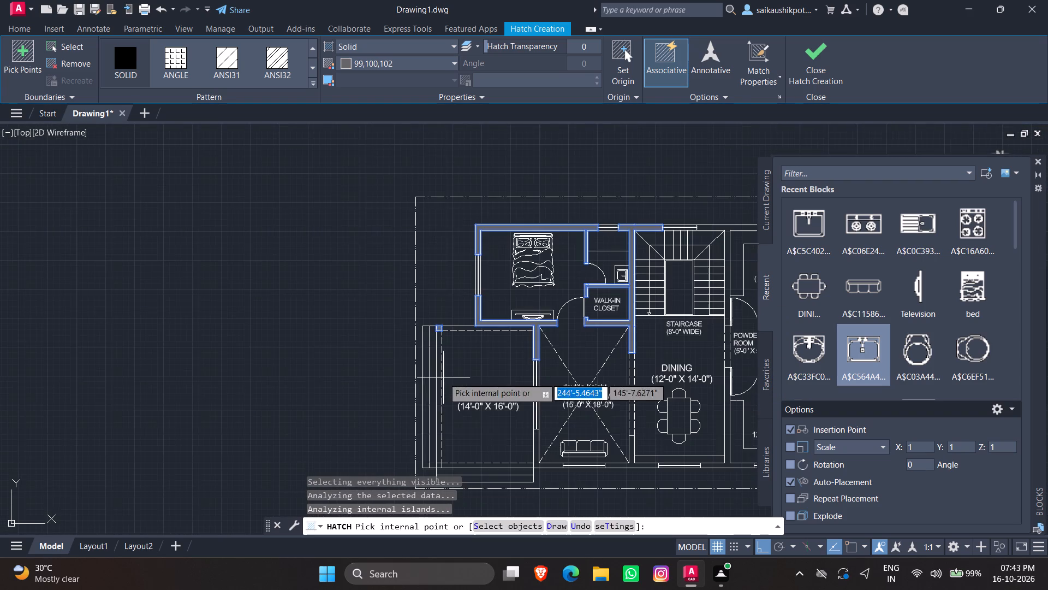
pyautogui.scroll(-1, 473, 322)
pyautogui.scroll(3, 451, 395)
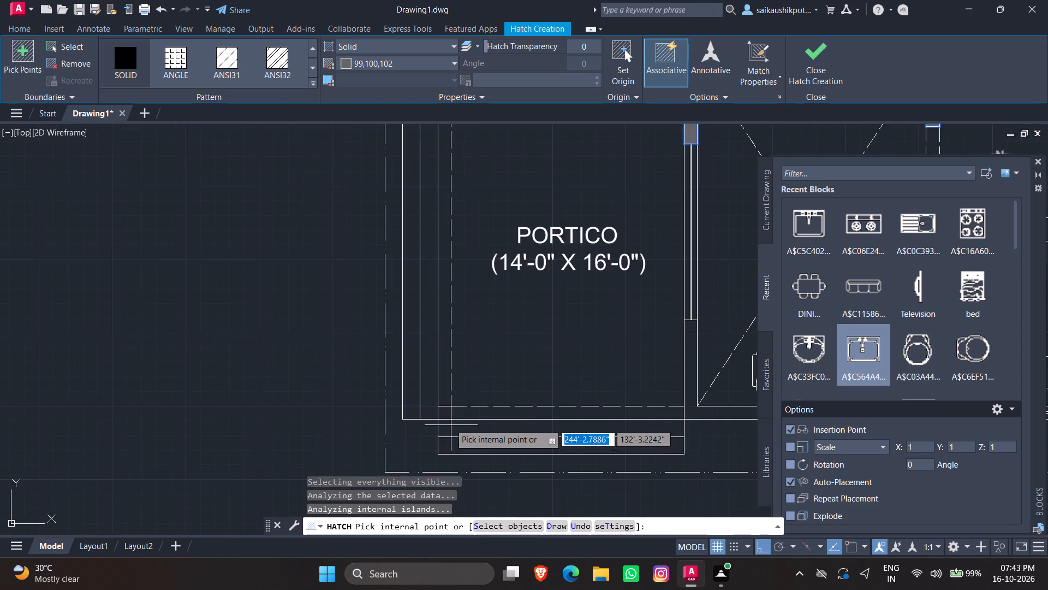
pyautogui.scroll(2, 450, 424)
pyautogui.click(436, 401)
# Fill the living room's lower-left corner wall and the wall junction between living and dining with the solid grey hatch.
pyautogui.scroll(-4, 436, 401)
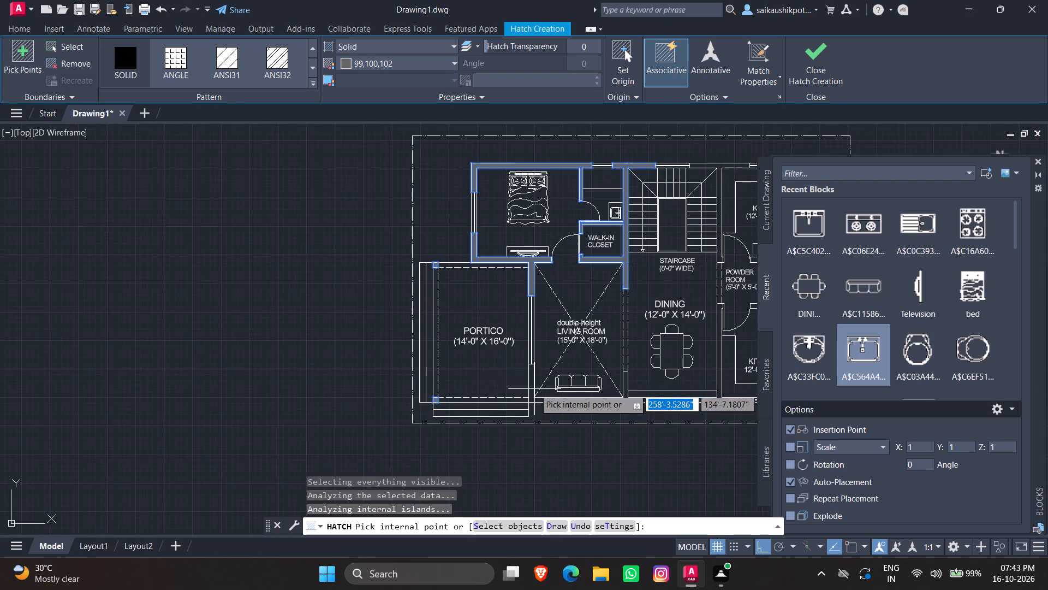
pyautogui.scroll(2, 534, 389)
pyautogui.click(526, 371)
pyautogui.scroll(-2, 478, 349)
pyautogui.scroll(-1, 547, 363)
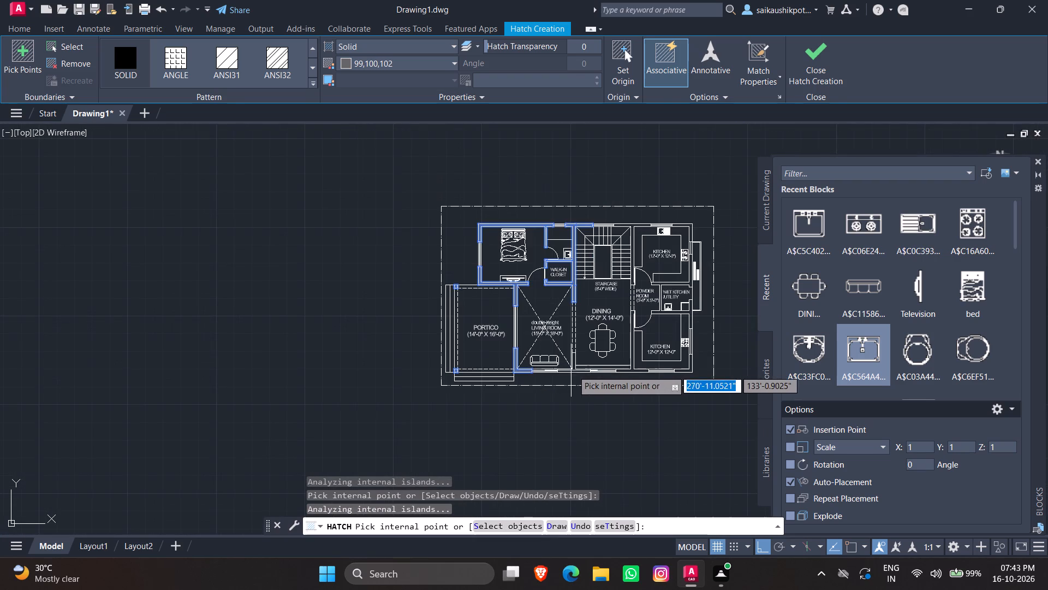
pyautogui.scroll(3, 586, 373)
pyautogui.click(539, 369)
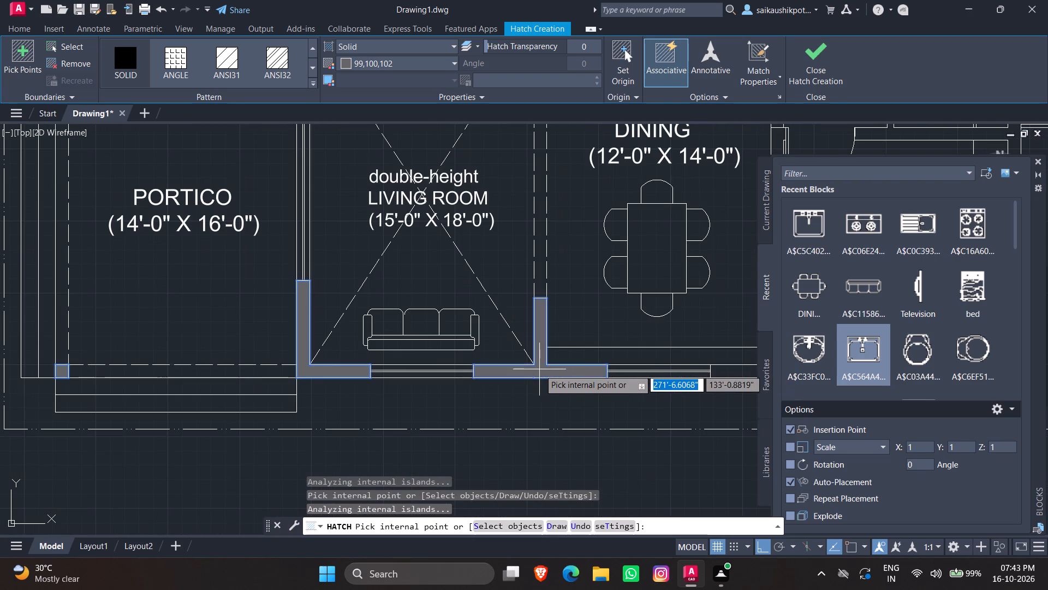
# Fill the walls around the lower kitchen and the wet kitchen/utility with the same solid grey hatch.
pyautogui.scroll(-3, 539, 374)
pyautogui.scroll(3, 599, 376)
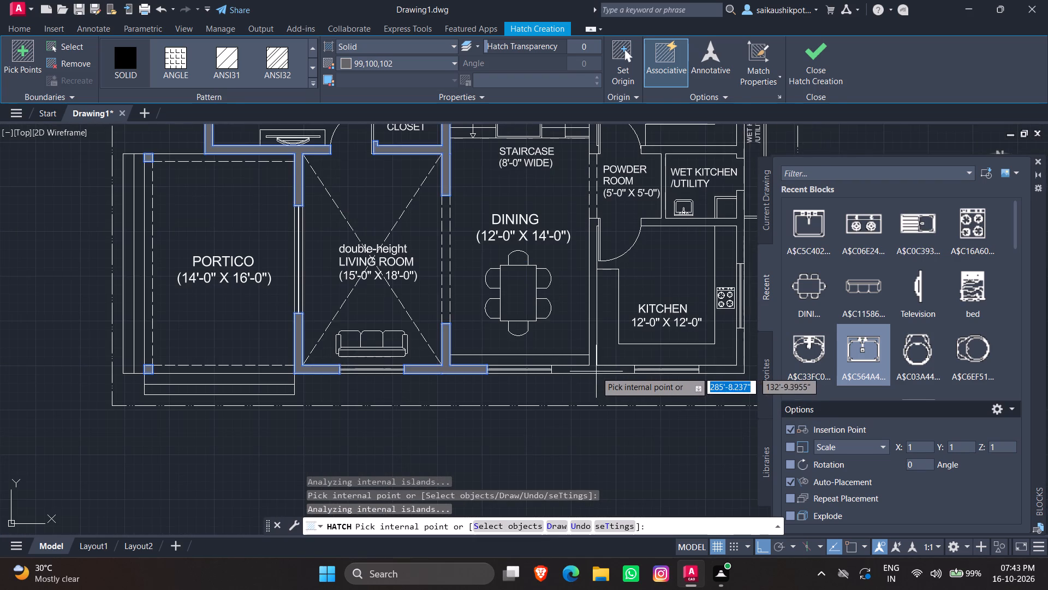
pyautogui.click(593, 368)
pyautogui.scroll(-2, 562, 392)
pyautogui.scroll(2, 626, 393)
pyautogui.click(636, 370)
pyautogui.scroll(-1, 616, 402)
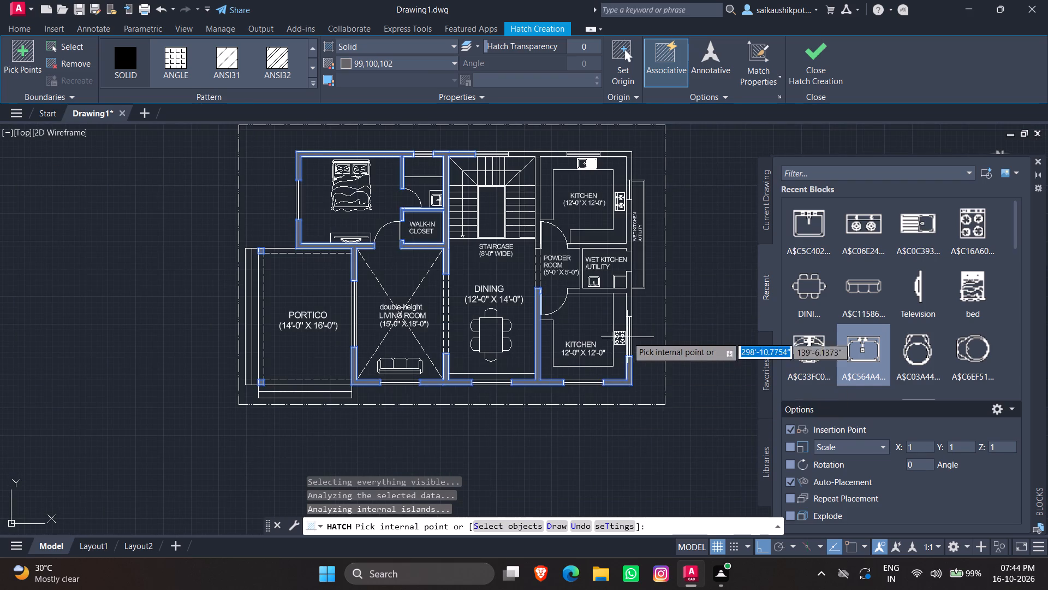
pyautogui.click(627, 291)
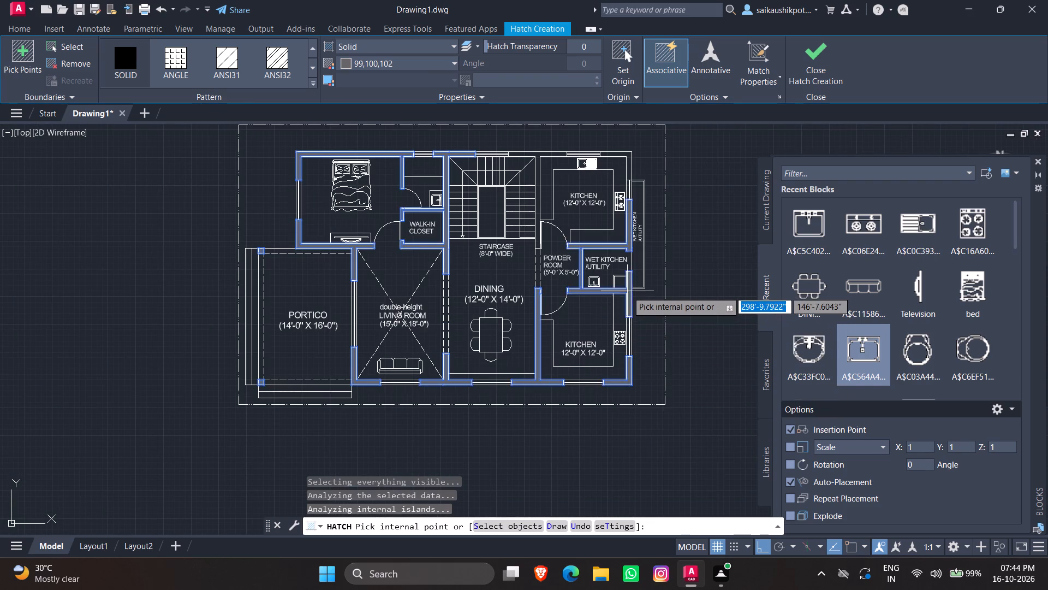
# Fill the upper kitchen's outer corner wall and the wall between it and the staircase with solid grey, and finish the hatch.
pyautogui.scroll(-2, 635, 347)
pyautogui.scroll(2, 637, 272)
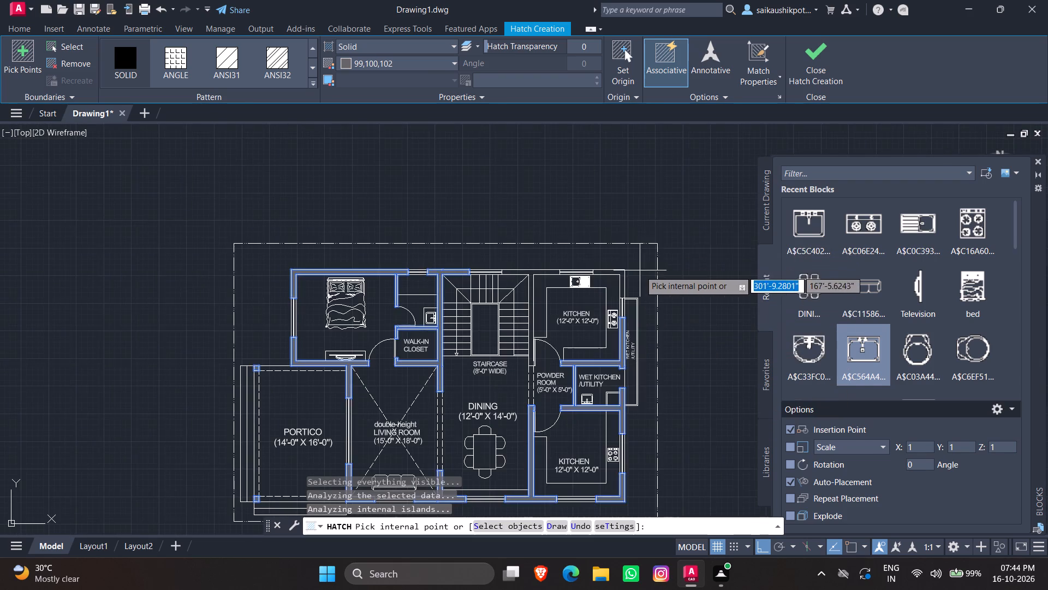
pyautogui.scroll(1, 585, 246)
pyautogui.scroll(1, 624, 286)
pyautogui.click(636, 292)
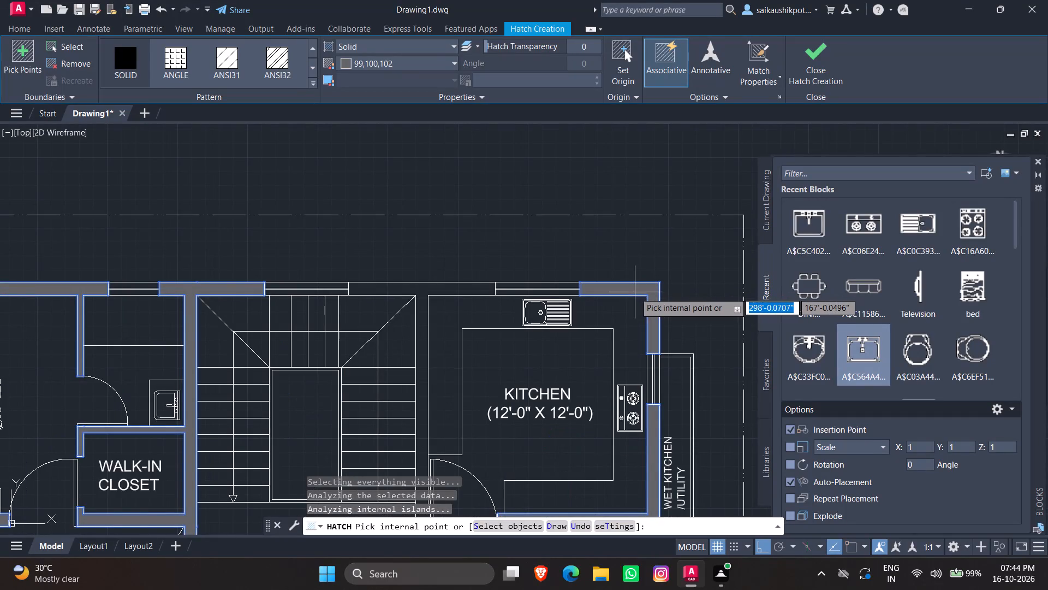
pyautogui.click(423, 291)
pyautogui.scroll(-2, 453, 269)
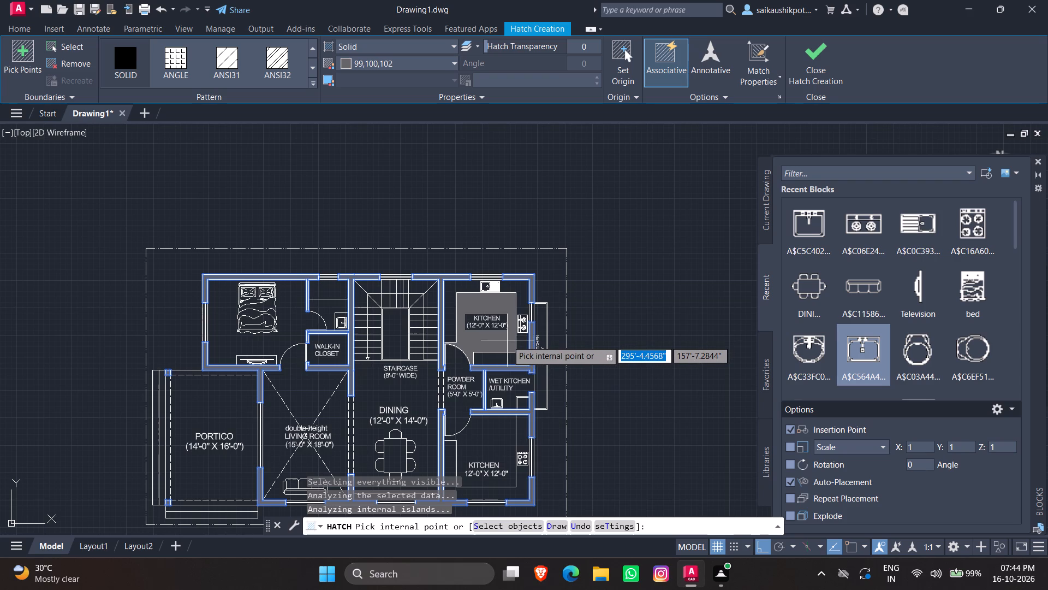
pyautogui.click(820, 85)
pyautogui.scroll(-2, 633, 220)
pyautogui.scroll(1, 650, 311)
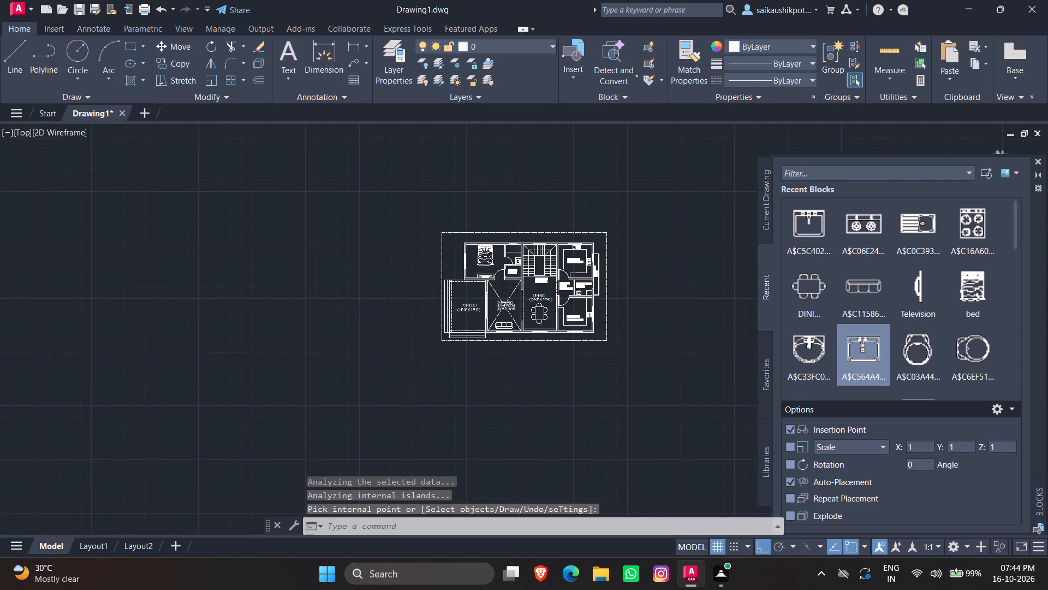
pyautogui.scroll(-1, 603, 376)
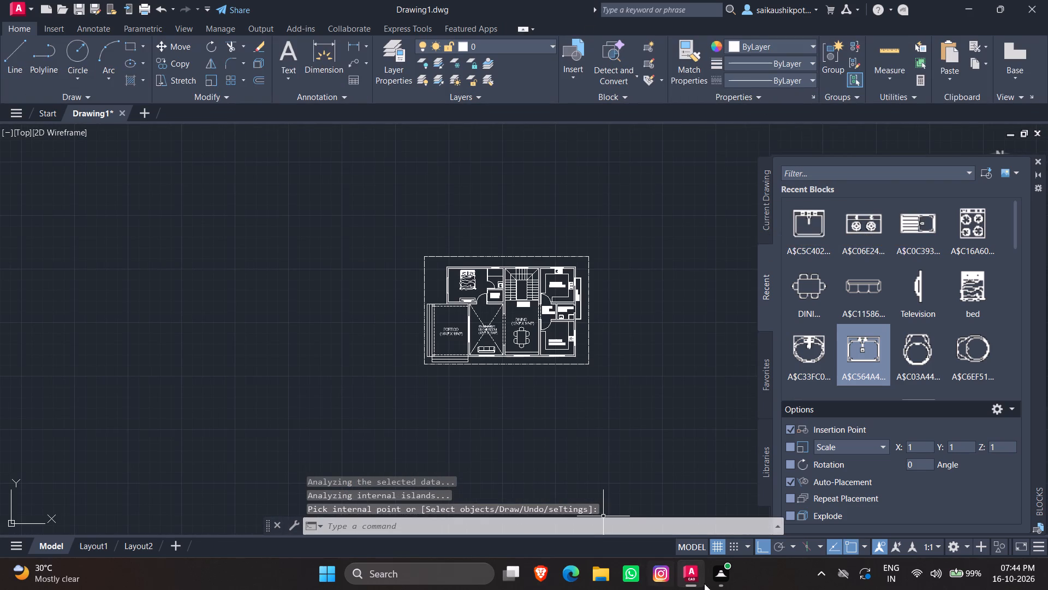